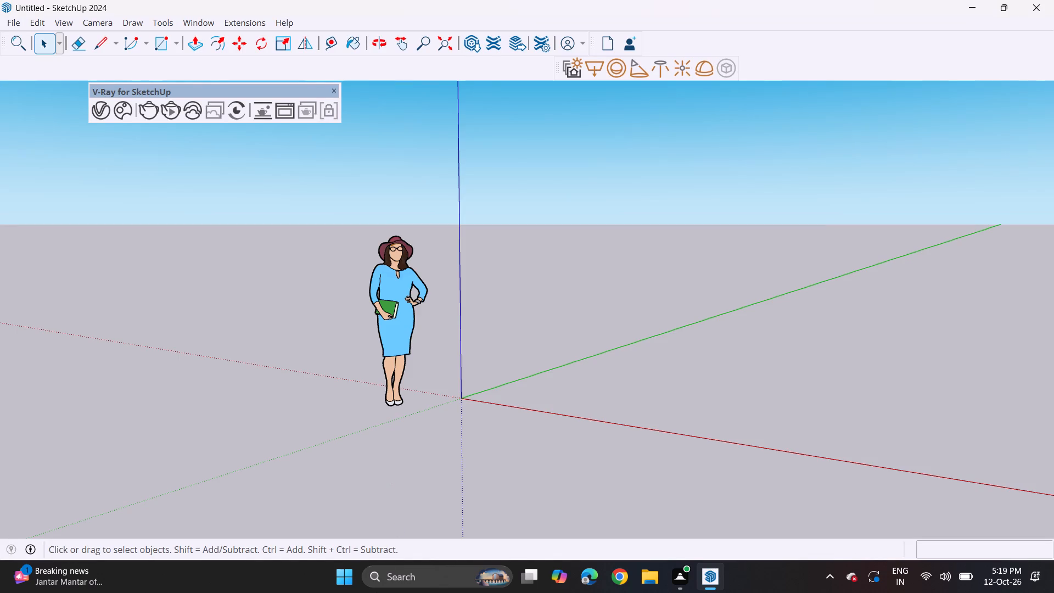
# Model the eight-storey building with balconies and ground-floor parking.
# Draw a rectangle about 15' by 18' 5" on the ground plane between the red and green axes.
pyautogui.moveTo(437, 423); pyautogui.dragTo(551, 419, button='middle')
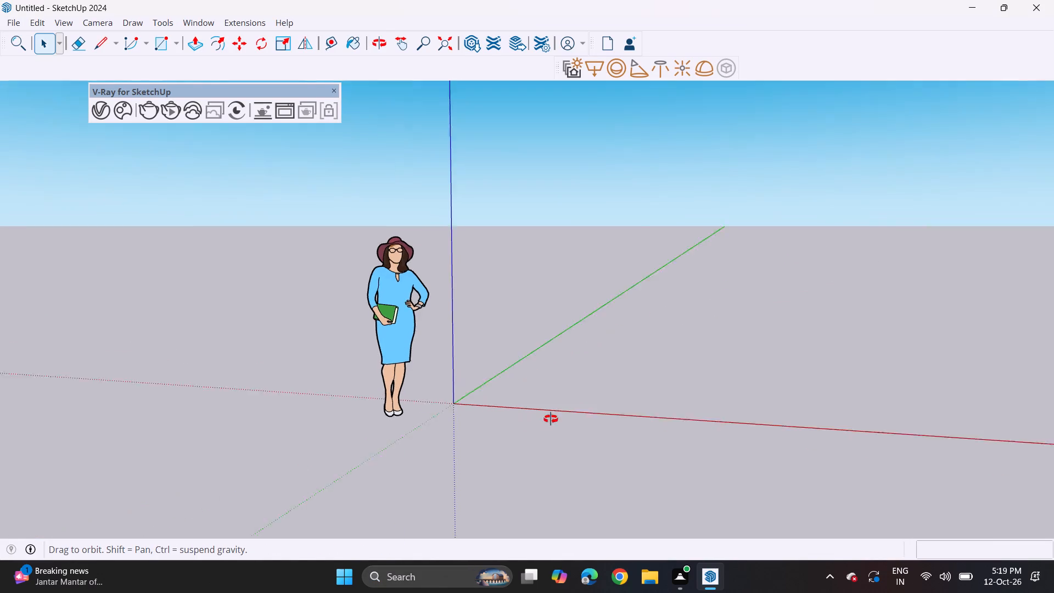
pyautogui.moveTo(551, 419); pyautogui.dragTo(617, 410, button='middle')
pyautogui.moveTo(629, 354); pyautogui.dragTo(381, 472, button='middle')
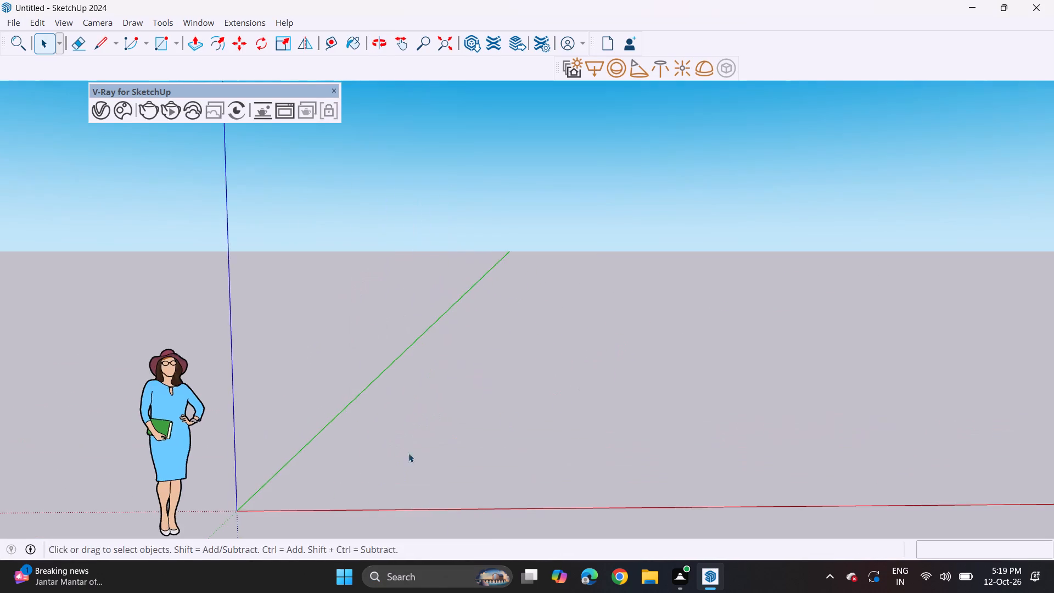
pyautogui.moveTo(420, 455); pyautogui.dragTo(489, 463, button='middle')
pyautogui.moveTo(514, 448); pyautogui.dragTo(411, 506, button='middle')
pyautogui.moveTo(407, 489); pyautogui.dragTo(379, 404, button='middle')
pyautogui.scroll(1, 396, 477)
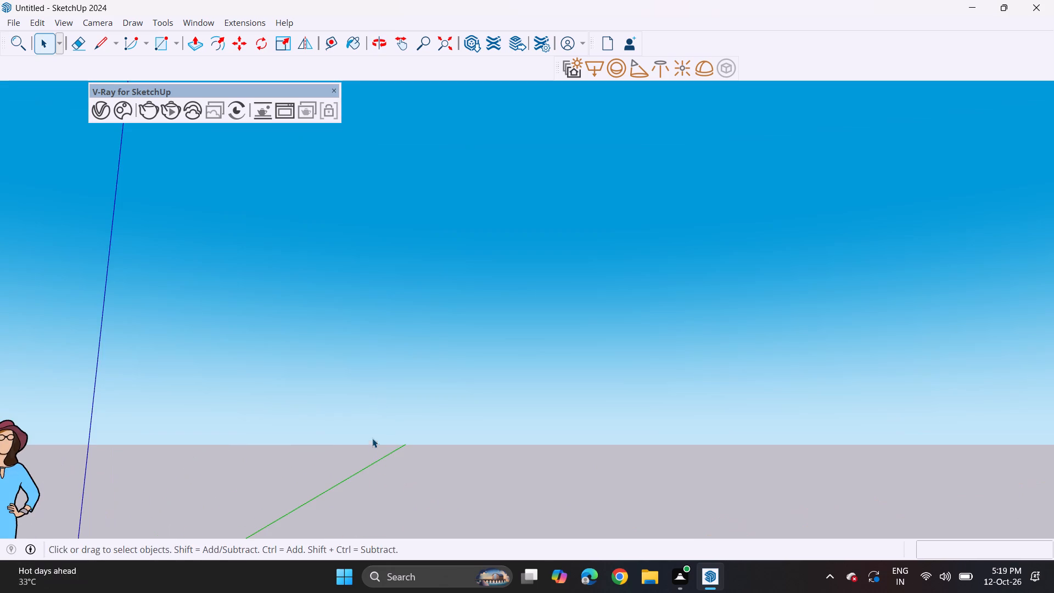
pyautogui.moveTo(373, 442); pyautogui.dragTo(375, 417, button='middle')
pyautogui.moveTo(385, 522); pyautogui.dragTo(401, 592, button='middle')
pyautogui.moveTo(394, 439); pyautogui.dragTo(394, 393)
pyautogui.moveTo(401, 443); pyautogui.dragTo(407, 494, button='middle')
pyautogui.keyDown('shift'); pyautogui.moveTo(407, 489); pyautogui.dragTo(395, 393, button='middle'); pyautogui.keyUp('shift')
pyautogui.click(158, 36)
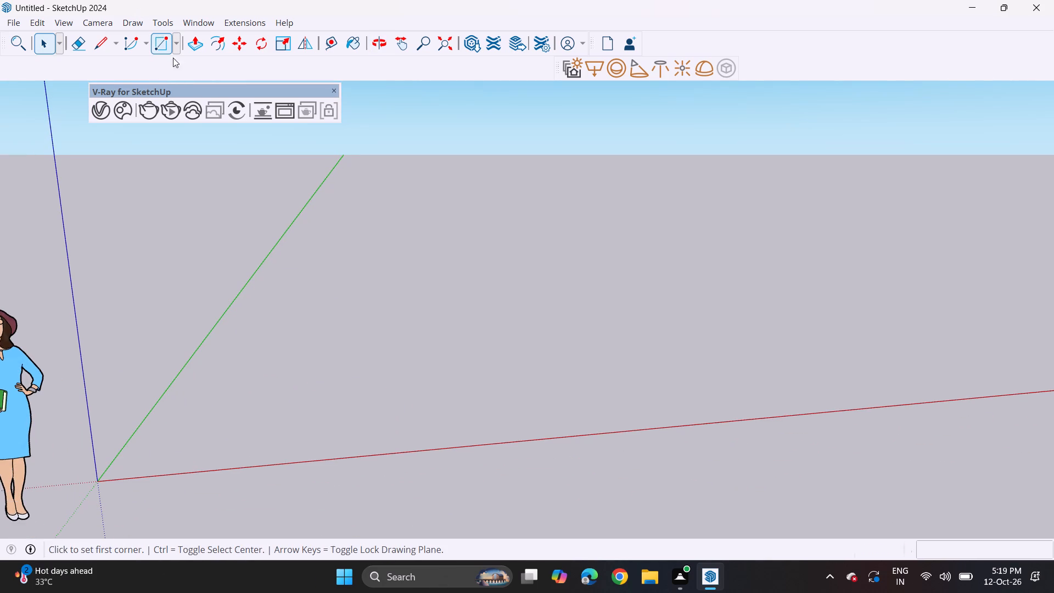
pyautogui.click(342, 393)
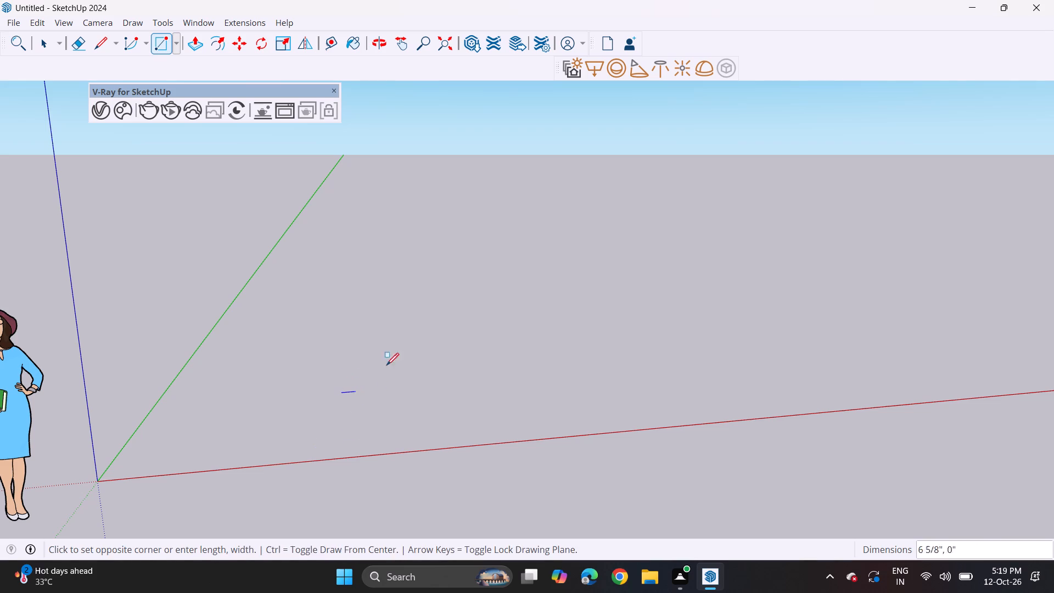
pyautogui.moveTo(501, 292); pyautogui.dragTo(486, 411, button='middle')
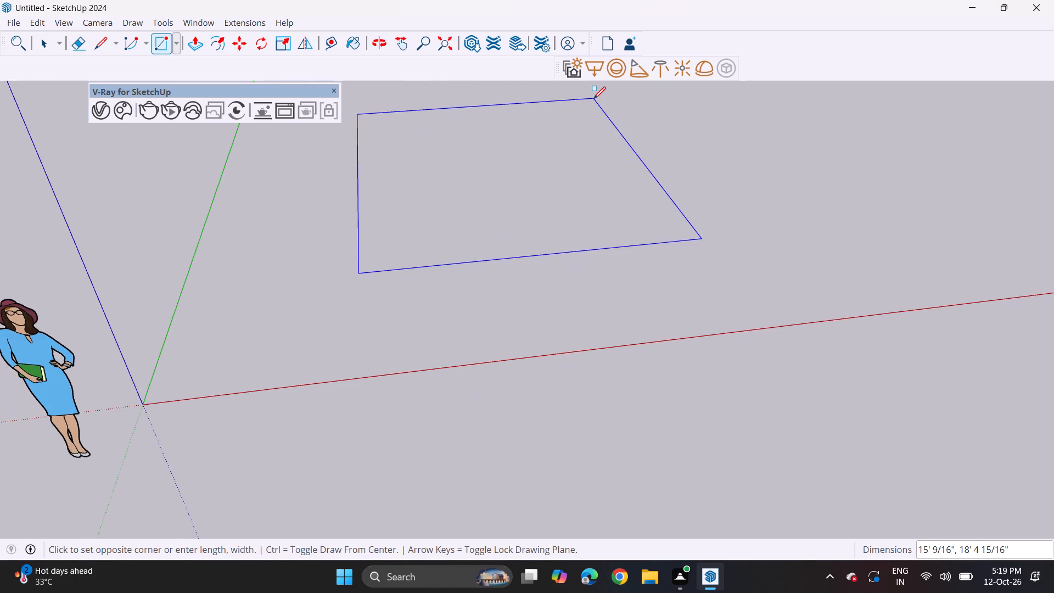
pyautogui.click(593, 99)
# Push/Pull the rectangle up 10' into a solid box.
pyautogui.moveTo(586, 191); pyautogui.dragTo(508, 259, button='middle')
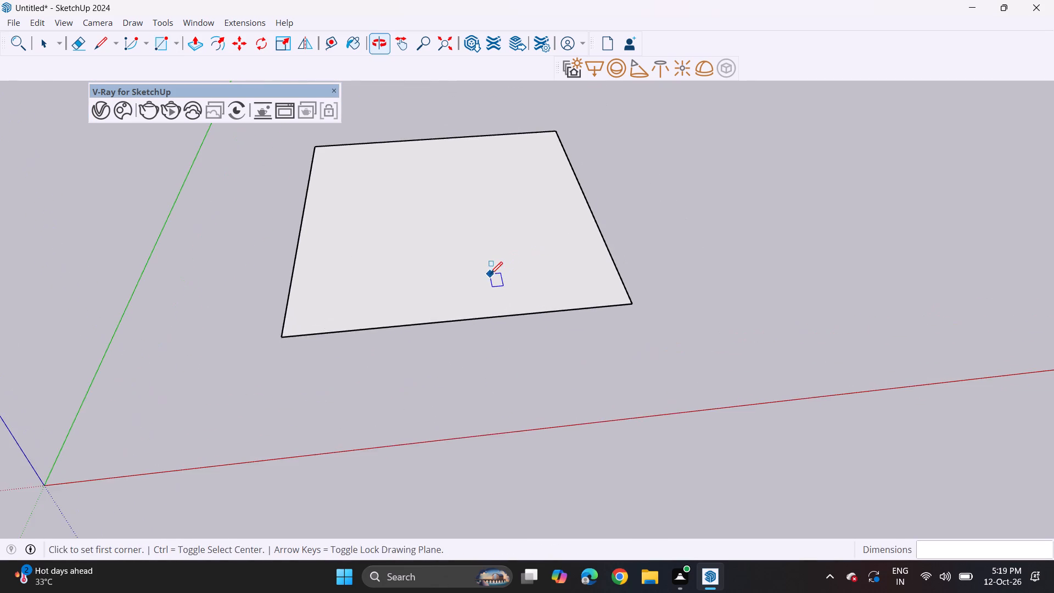
pyautogui.moveTo(490, 274); pyautogui.dragTo(279, 203, button='middle')
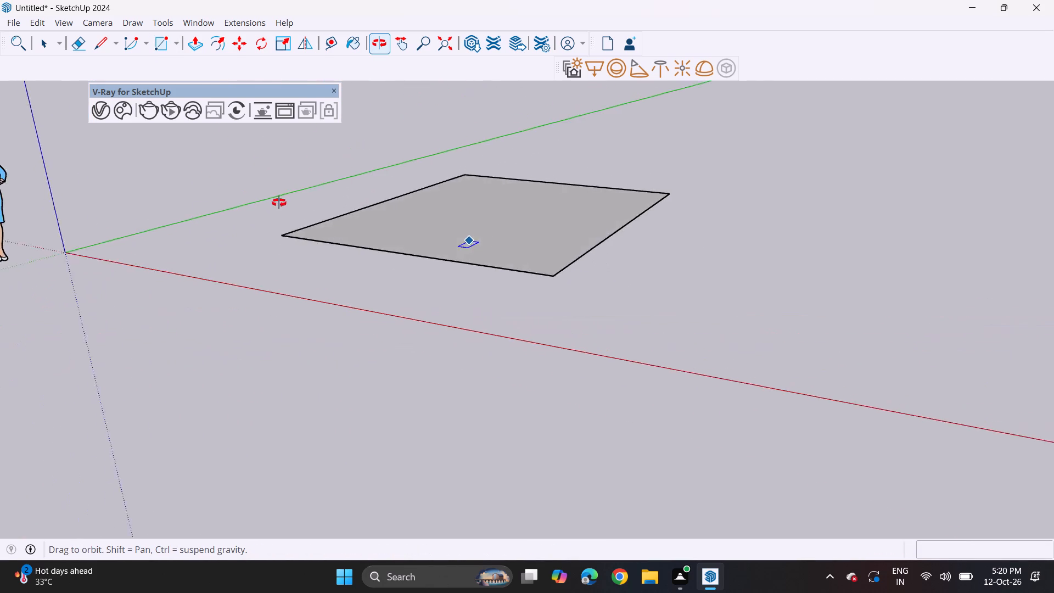
pyautogui.moveTo(279, 203); pyautogui.dragTo(295, 154, button='middle')
pyautogui.moveTo(345, 219); pyautogui.dragTo(391, 323, button='middle')
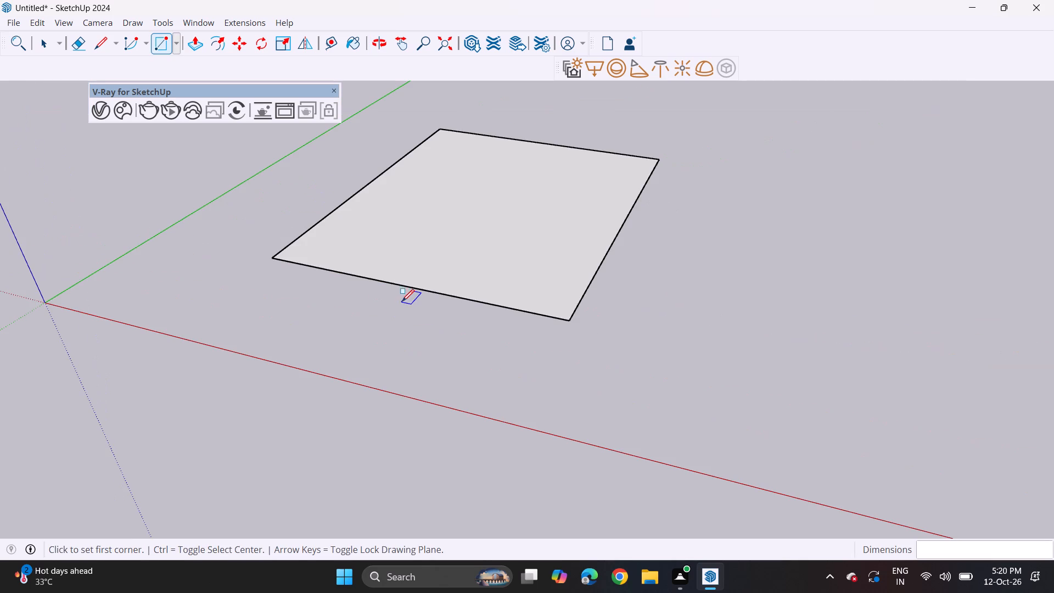
pyautogui.press('space')
pyautogui.press('p')
pyautogui.click(451, 258)
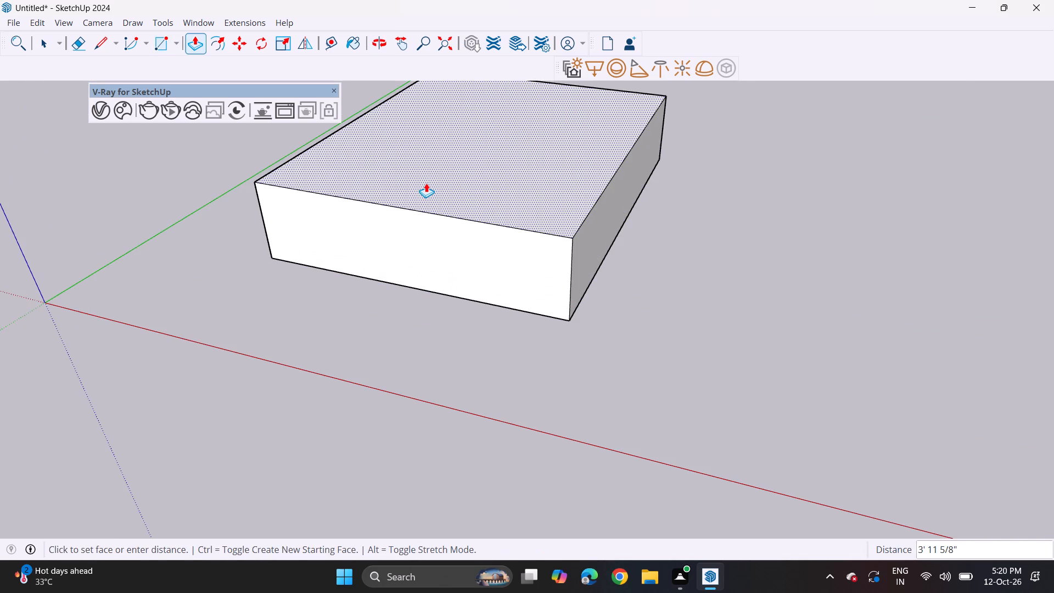
pyautogui.write('10')
pyautogui.press("'")
pyautogui.press('Return')
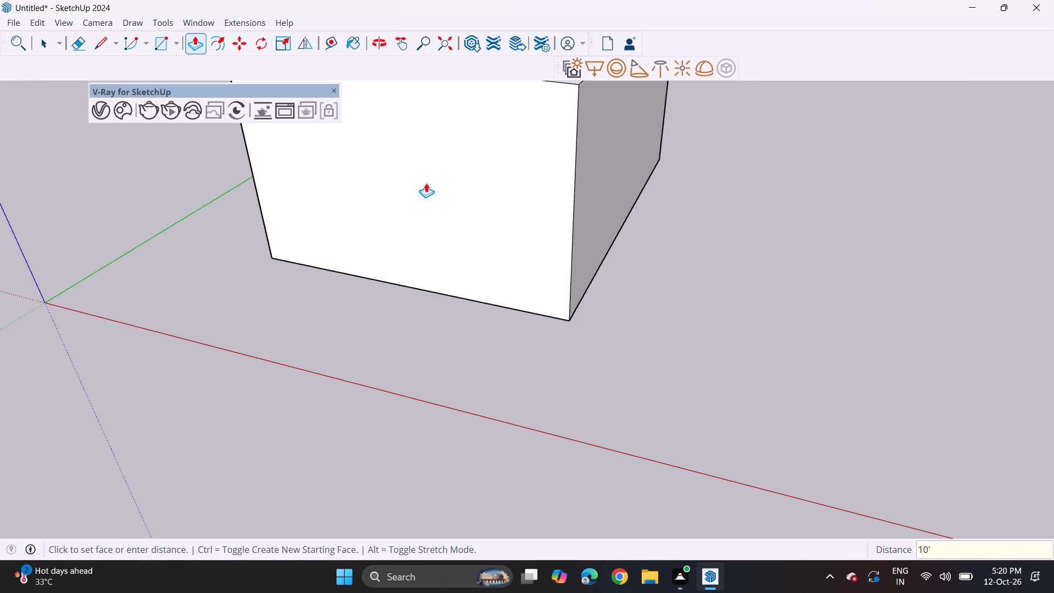
# Lengthen the box along the red axis by pulling its end face out about 8' 2".
pyautogui.scroll(-2, 456, 237)
pyautogui.moveTo(453, 258); pyautogui.dragTo(463, 155, button='middle')
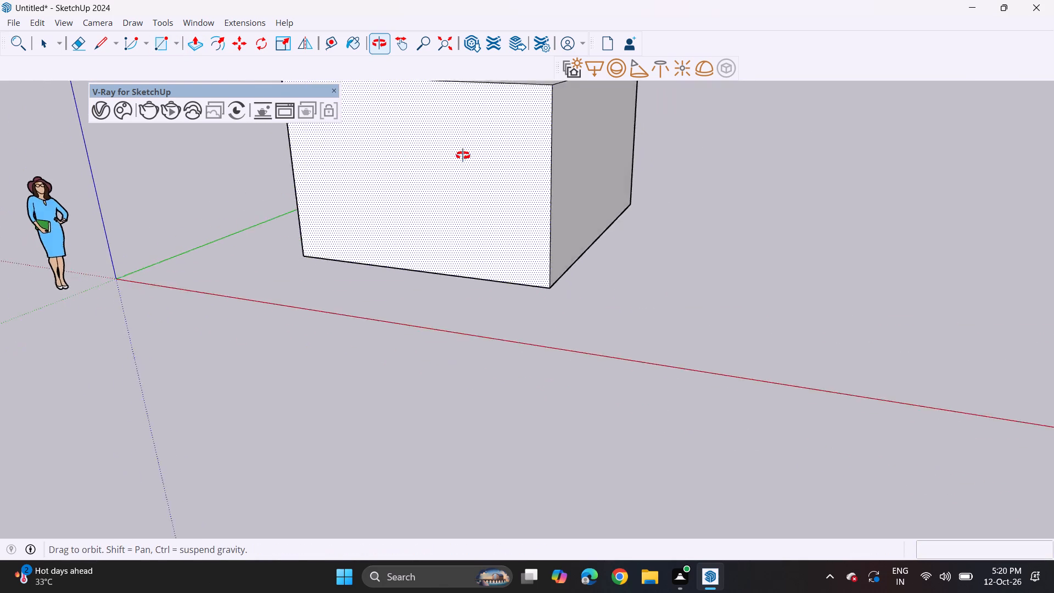
pyautogui.moveTo(463, 155); pyautogui.dragTo(471, 114, button='middle')
pyautogui.moveTo(463, 137); pyautogui.dragTo(463, 200, button='middle')
pyautogui.keyDown('shift'); pyautogui.moveTo(463, 218); pyautogui.dragTo(458, 275, button='middle'); pyautogui.keyUp('shift')
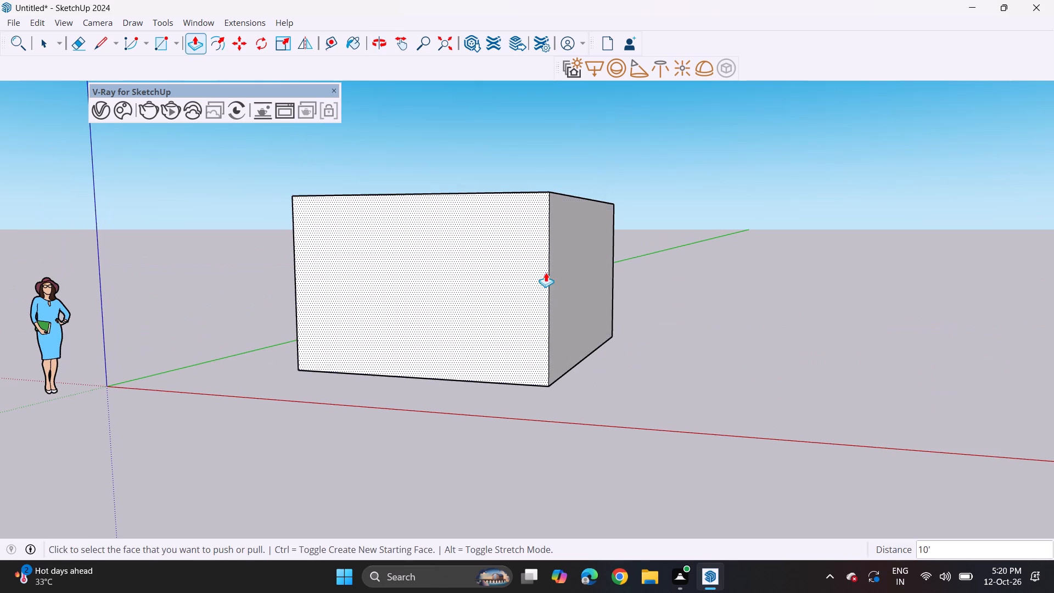
pyautogui.click(573, 280)
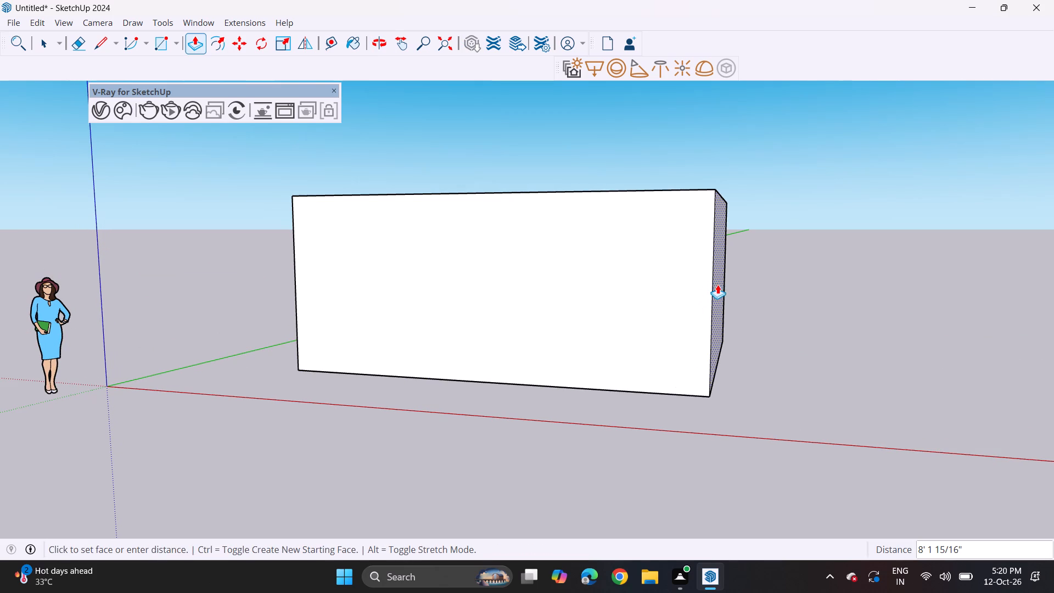
pyautogui.click(717, 284)
# Push the box's top face down about 9' 6" to leave a thin floor slab.
pyautogui.moveTo(588, 330); pyautogui.dragTo(570, 450, button='middle')
pyautogui.click(581, 184)
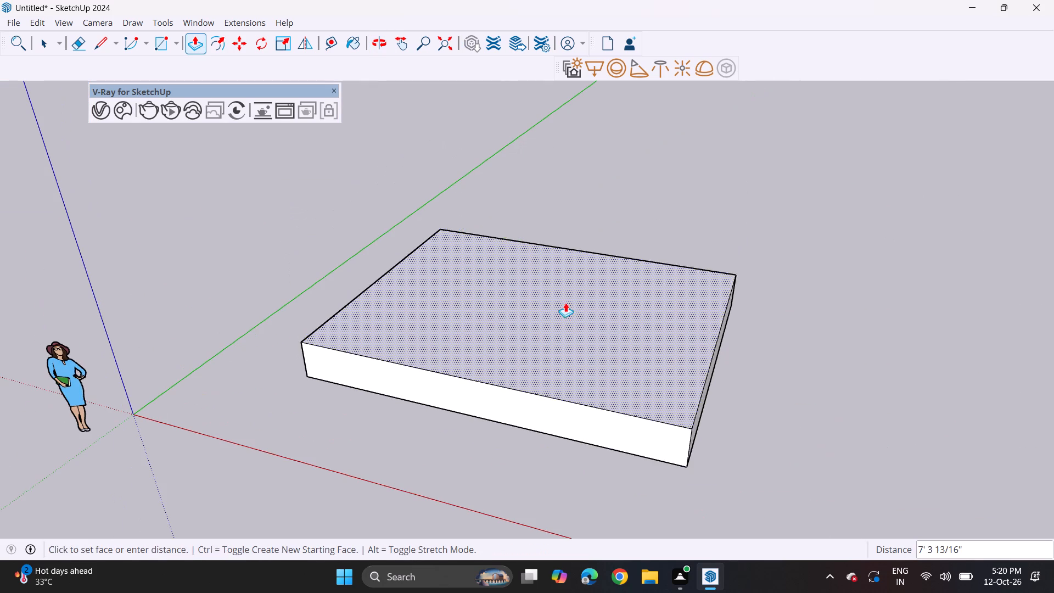
pyautogui.click(565, 316)
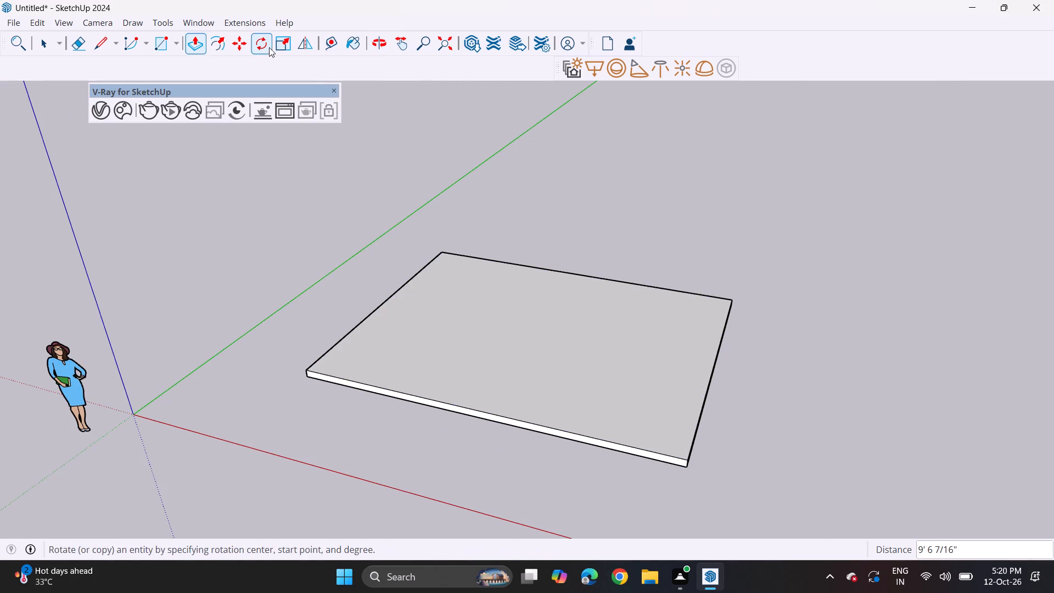
# Offset the slab's top face outline inward by about 6 11/16" to mark the wall thickness.
pyautogui.click(280, 48)
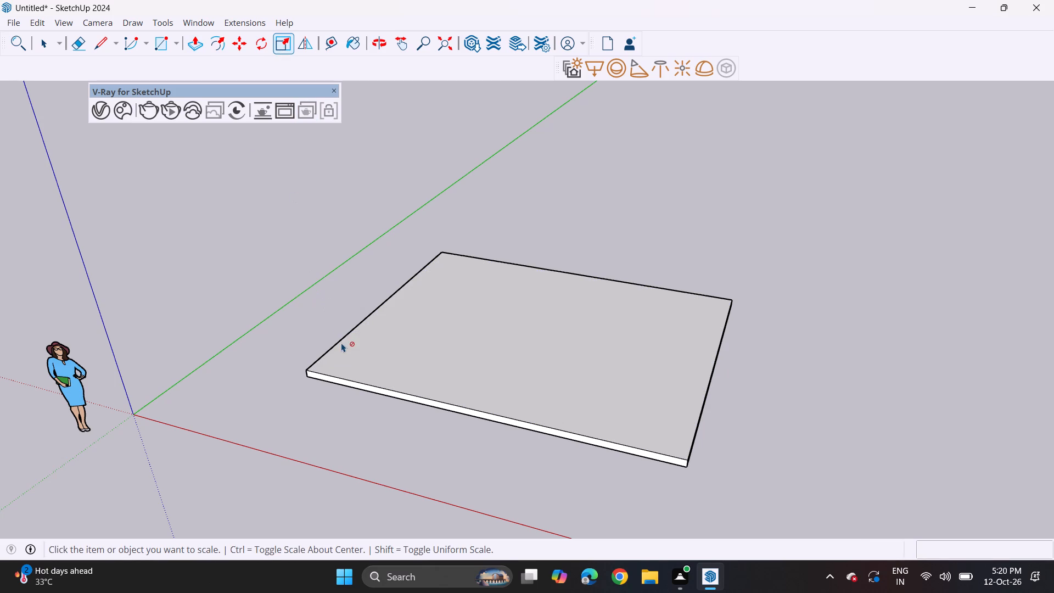
pyautogui.click(215, 46)
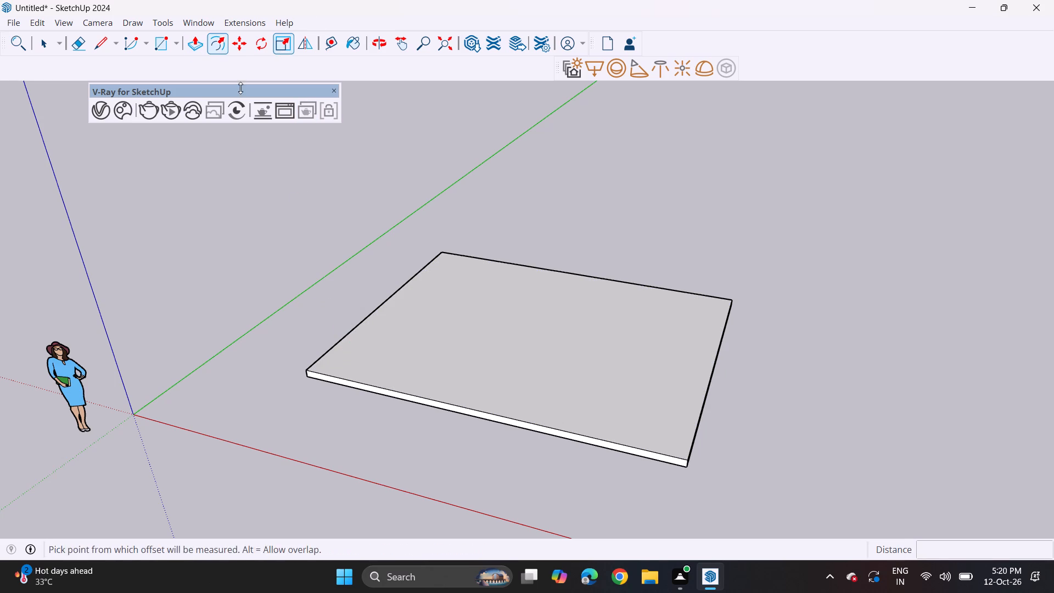
pyautogui.click(395, 303)
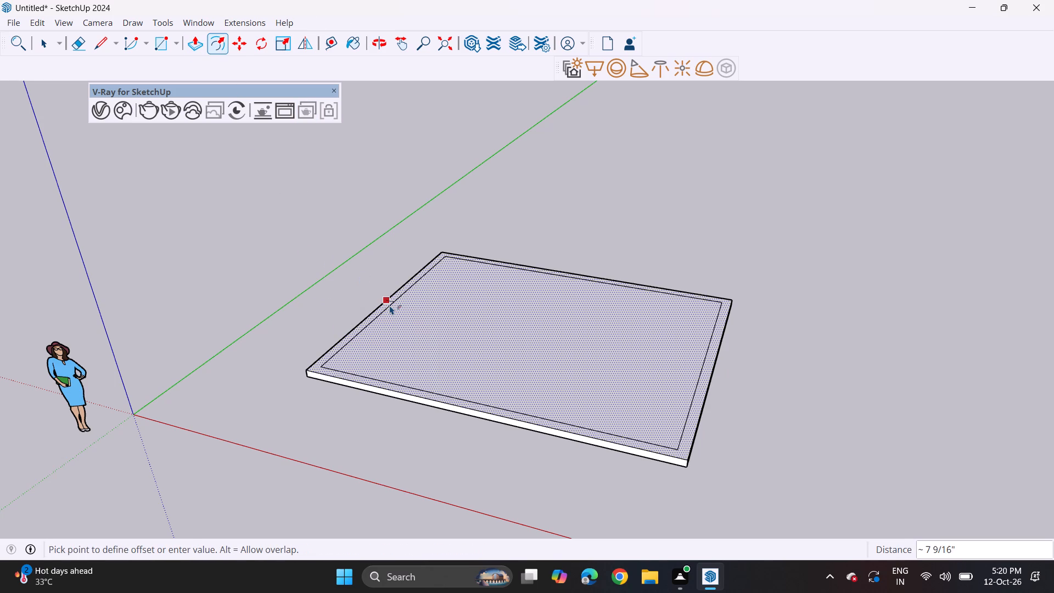
pyautogui.click(390, 305)
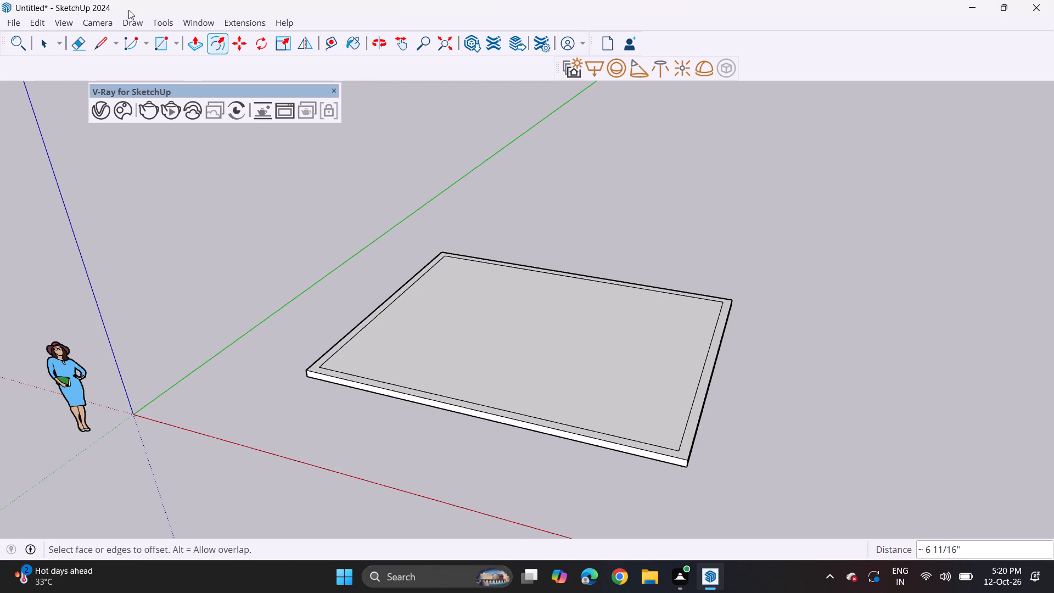
# Push/Pull the border strip on the slab up 10' as a new starting face to form the walls.
pyautogui.click(200, 46)
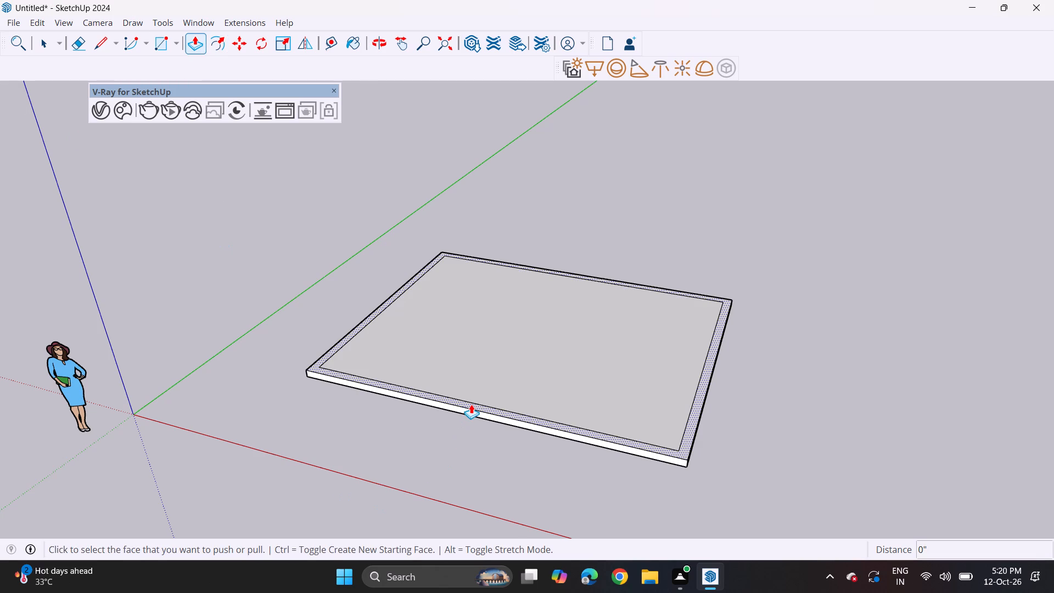
pyautogui.click(471, 404)
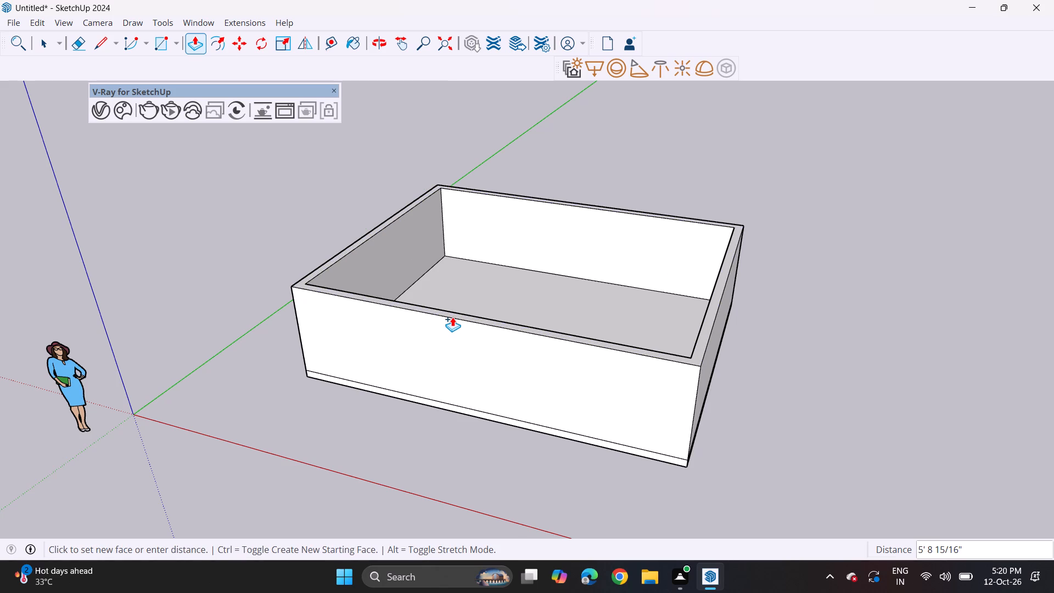
pyautogui.write("10'")
pyautogui.press('Return')
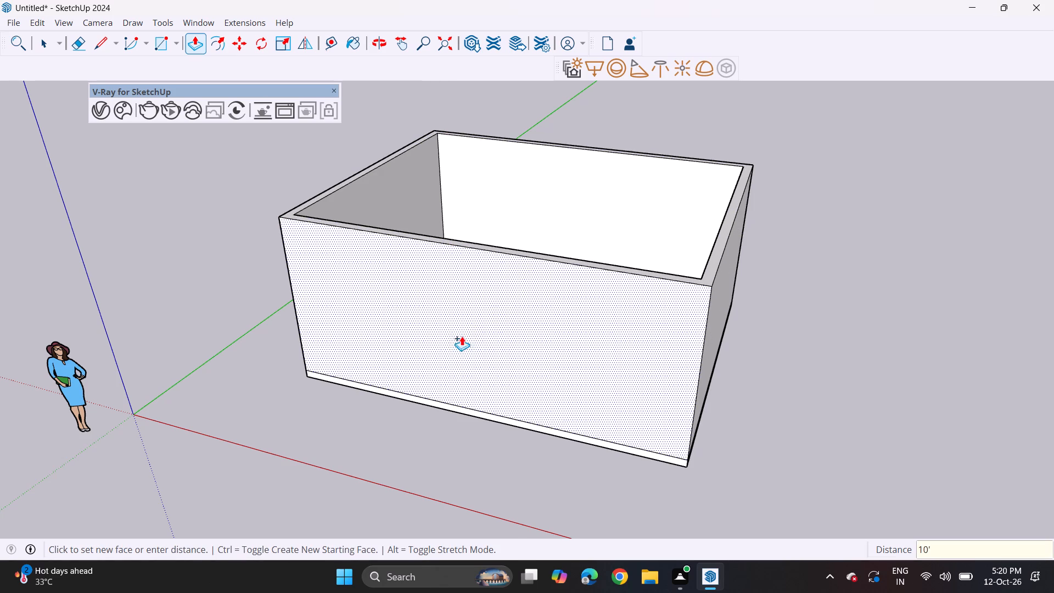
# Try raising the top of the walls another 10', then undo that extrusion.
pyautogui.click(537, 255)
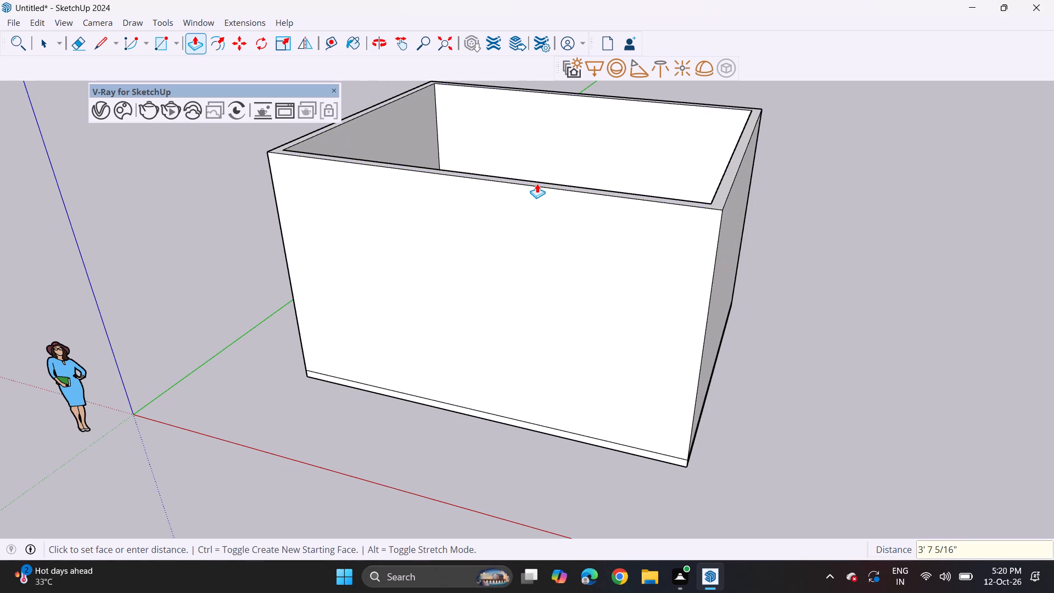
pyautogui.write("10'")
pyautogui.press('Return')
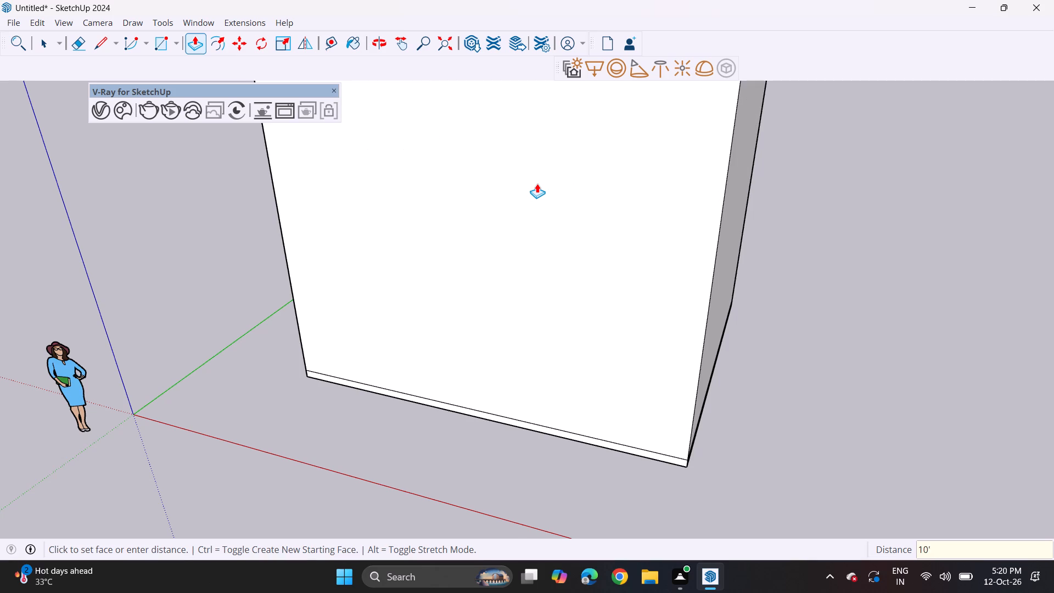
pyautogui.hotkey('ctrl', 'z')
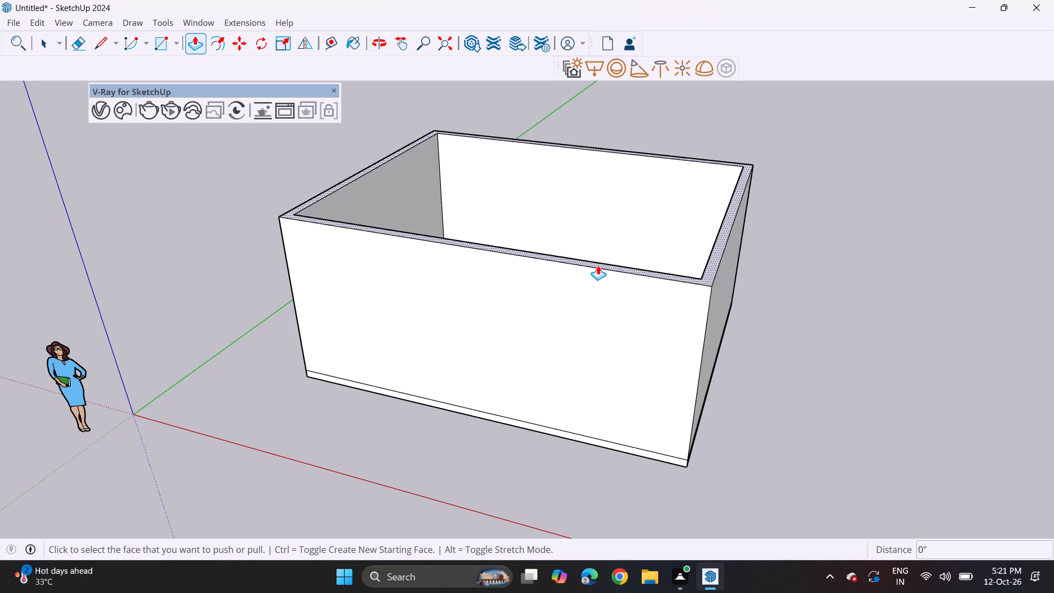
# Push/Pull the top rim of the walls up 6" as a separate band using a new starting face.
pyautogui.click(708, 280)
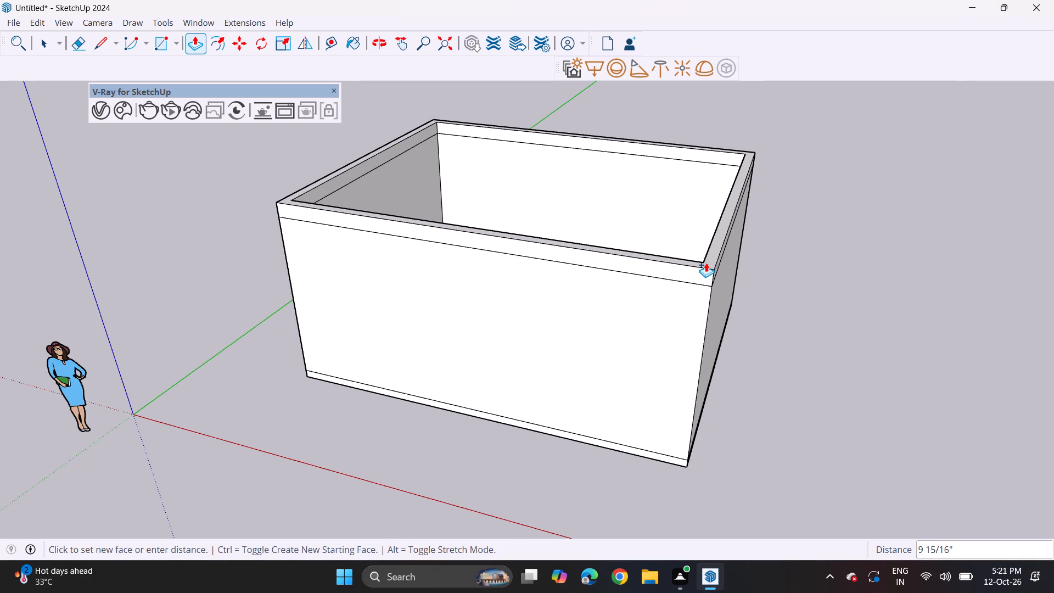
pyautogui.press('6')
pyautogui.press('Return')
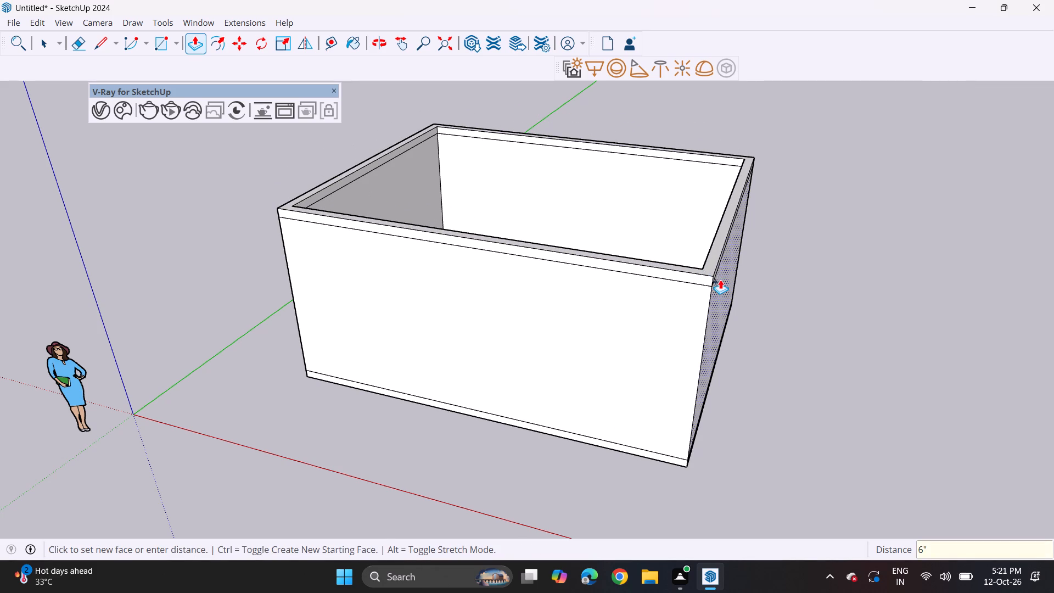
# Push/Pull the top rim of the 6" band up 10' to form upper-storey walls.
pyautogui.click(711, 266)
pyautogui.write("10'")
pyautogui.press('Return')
# Examine the stacked lower and upper walls and the band between them from several angles and distances.
pyautogui.scroll(-6, 696, 255)
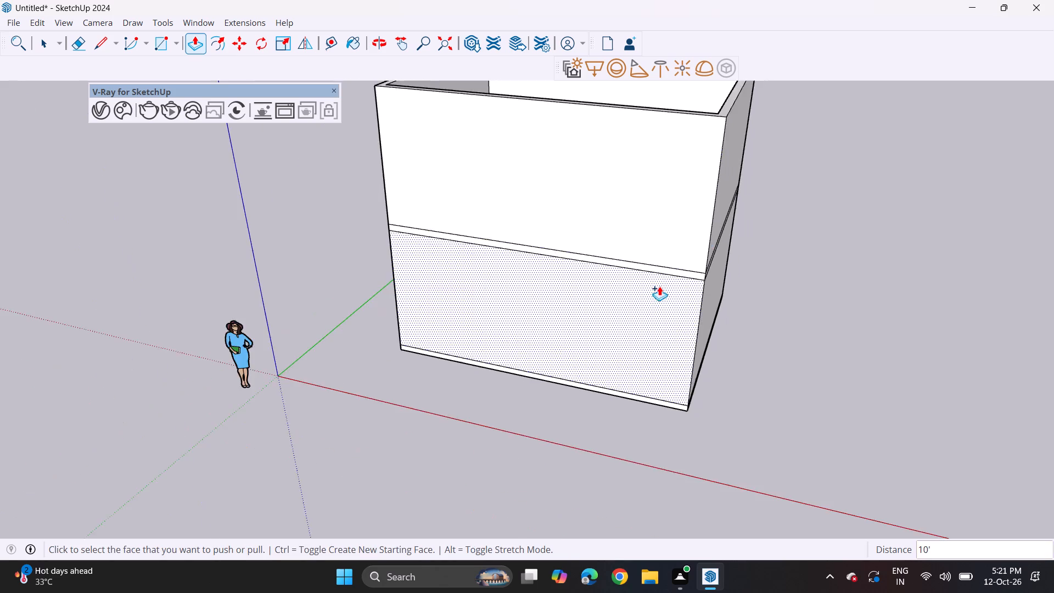
pyautogui.scroll(-2, 659, 286)
pyautogui.moveTo(627, 369); pyautogui.dragTo(595, 252, button='middle')
pyautogui.keyDown('shift'); pyautogui.moveTo(595, 247); pyautogui.dragTo(496, 330, button='middle'); pyautogui.keyUp('shift')
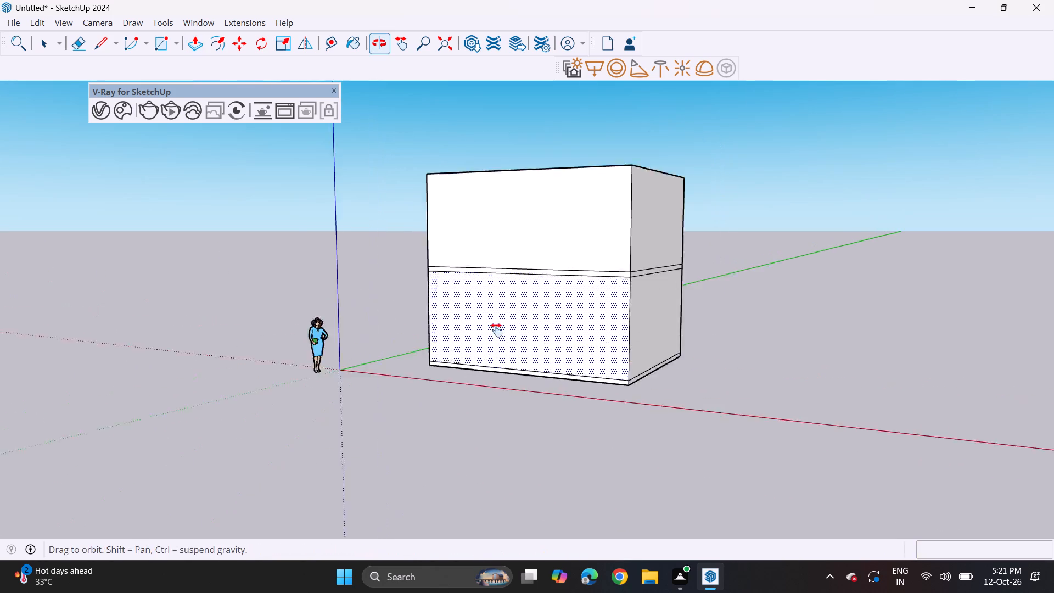
pyautogui.keyDown('shift'); pyautogui.moveTo(496, 330); pyautogui.dragTo(439, 379, button='middle'); pyautogui.keyUp('shift')
pyautogui.moveTo(442, 349); pyautogui.dragTo(471, 344, button='middle')
pyautogui.keyDown('shift'); pyautogui.moveTo(472, 345); pyautogui.dragTo(540, 348, button='middle'); pyautogui.keyUp('shift')
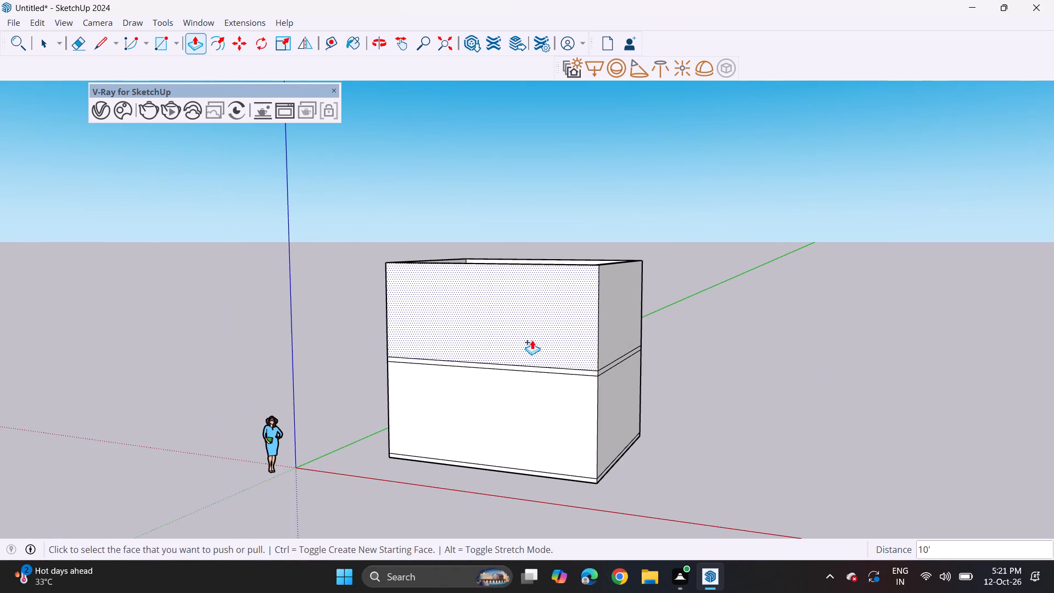
pyautogui.scroll(1, 491, 343)
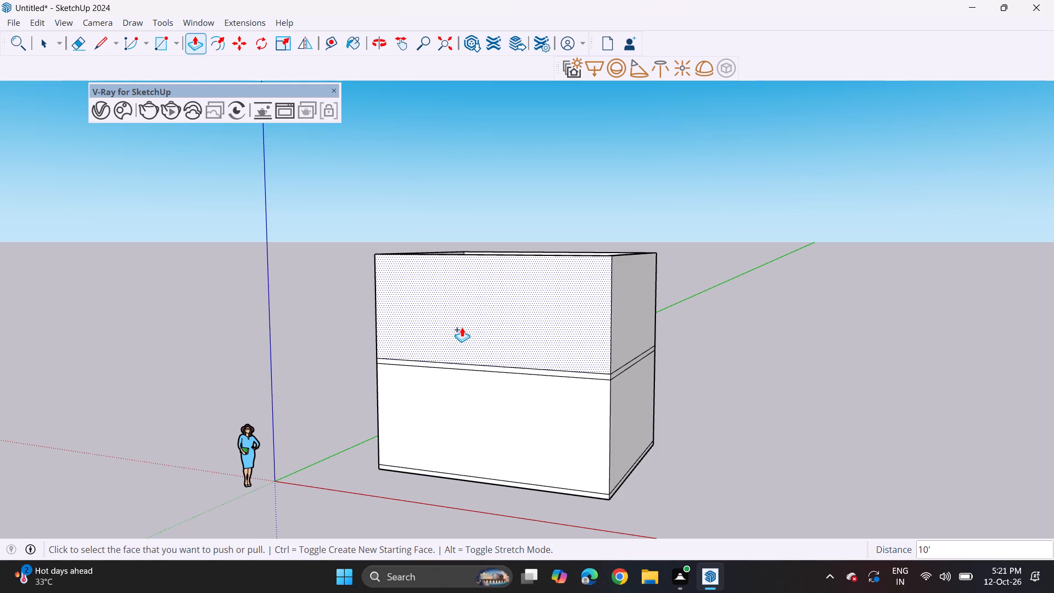
pyautogui.scroll(2, 475, 339)
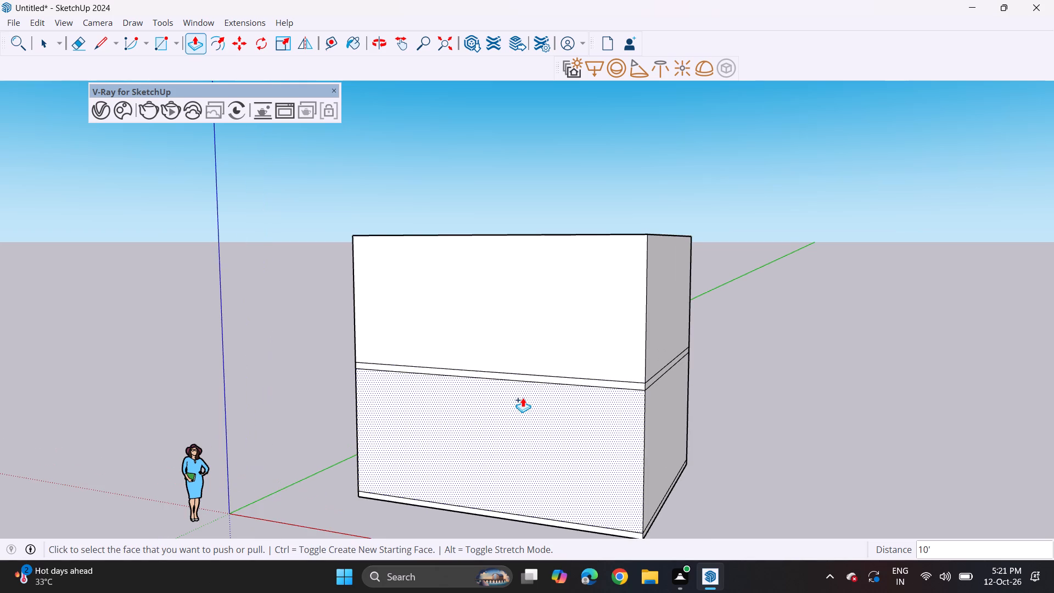
pyautogui.scroll(-2, 525, 433)
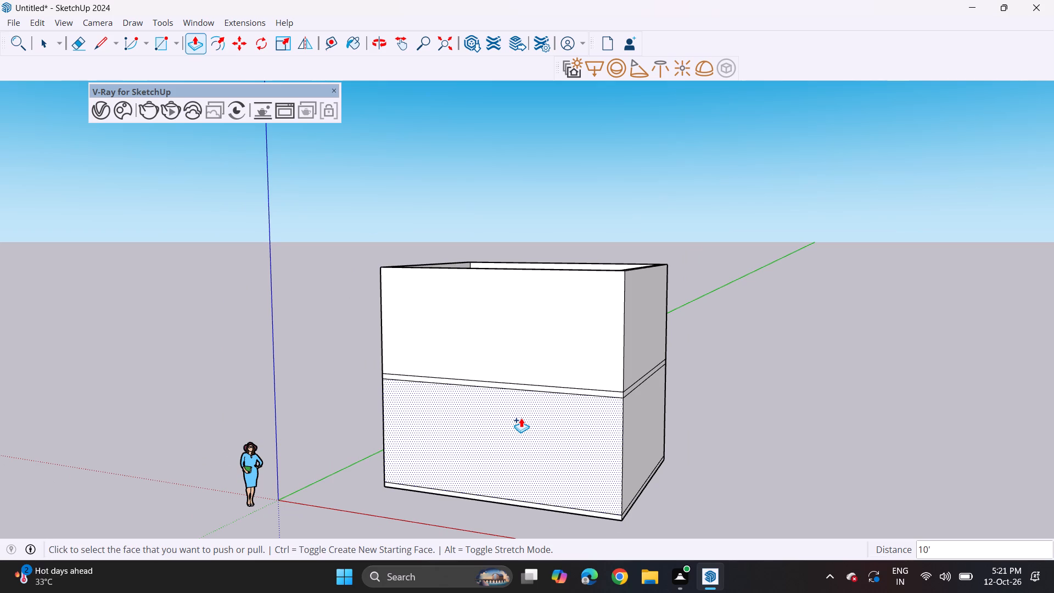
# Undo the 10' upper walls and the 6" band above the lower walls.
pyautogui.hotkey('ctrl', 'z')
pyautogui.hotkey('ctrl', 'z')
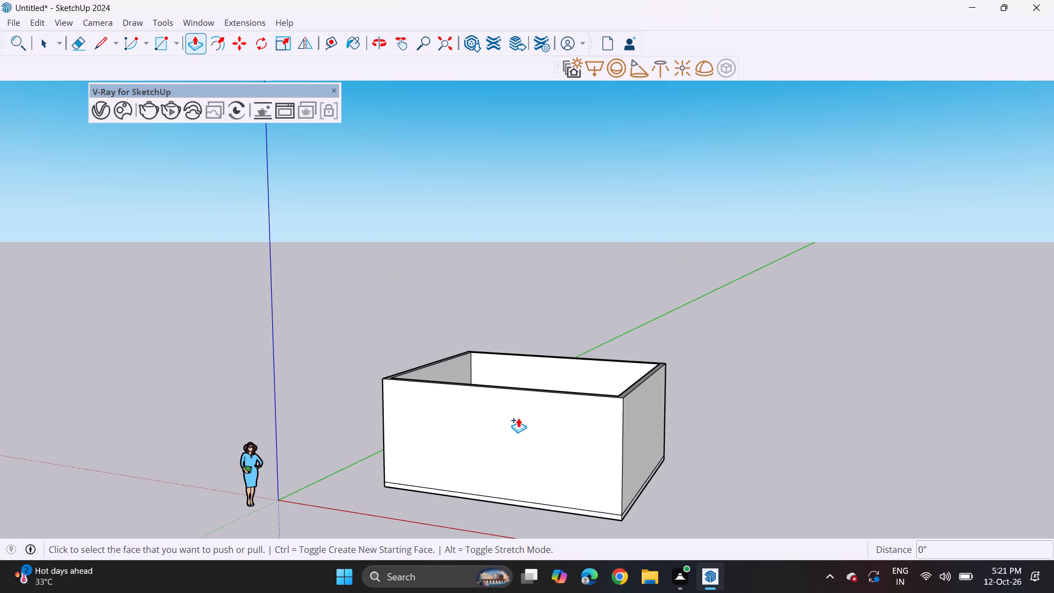
# Undo the 10' lower walls and the inset wall outline, leaving only the plain floor slab.
pyautogui.hotkey('ctrl', 'z')
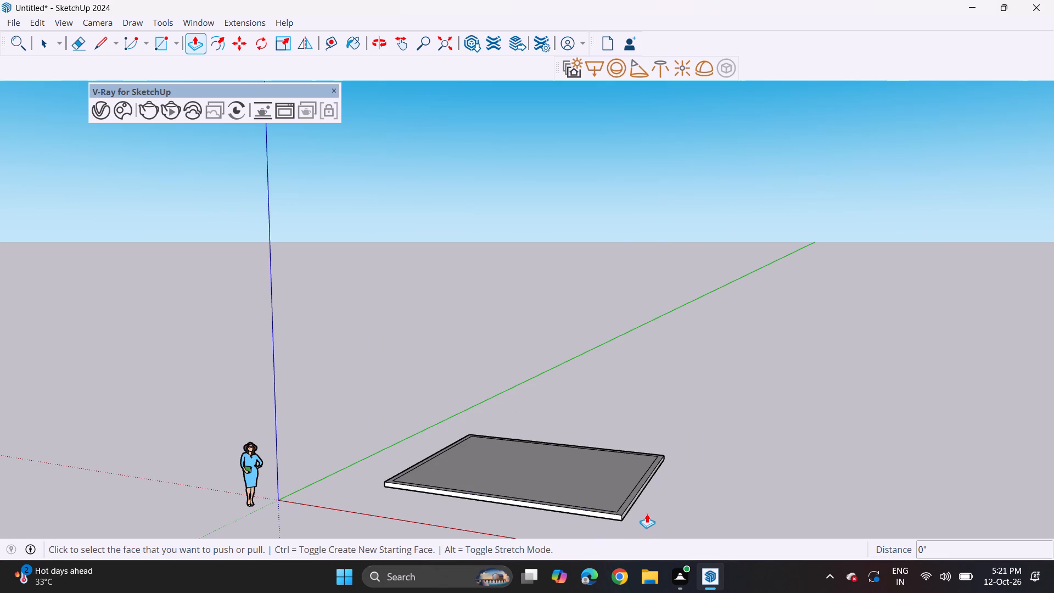
pyautogui.hotkey('ctrl', 'z')
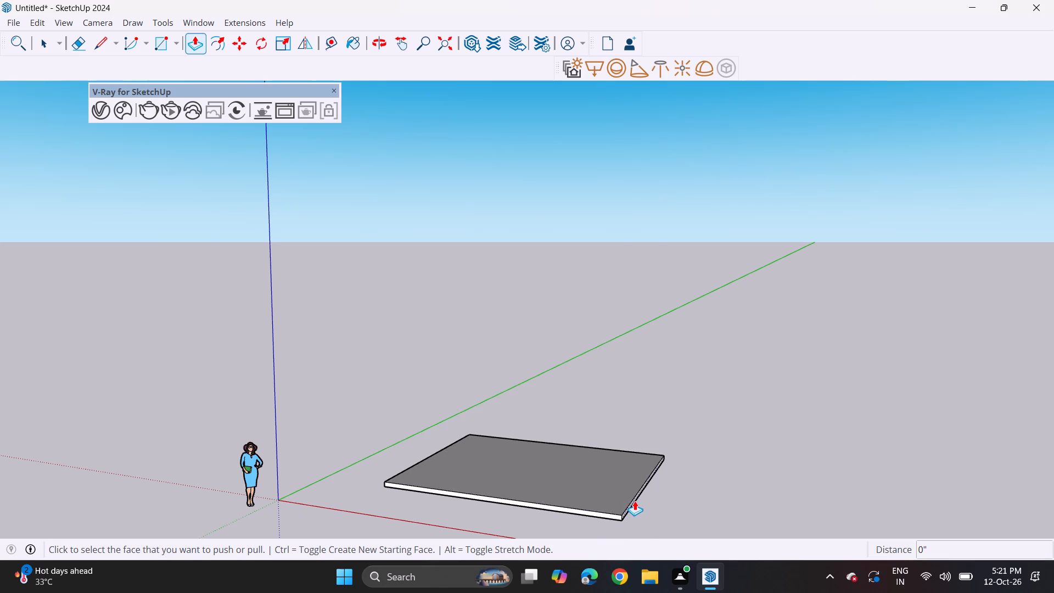
# Push/Pull the slab's side face outward along the red axis by about 9' 11".
pyautogui.click(635, 501)
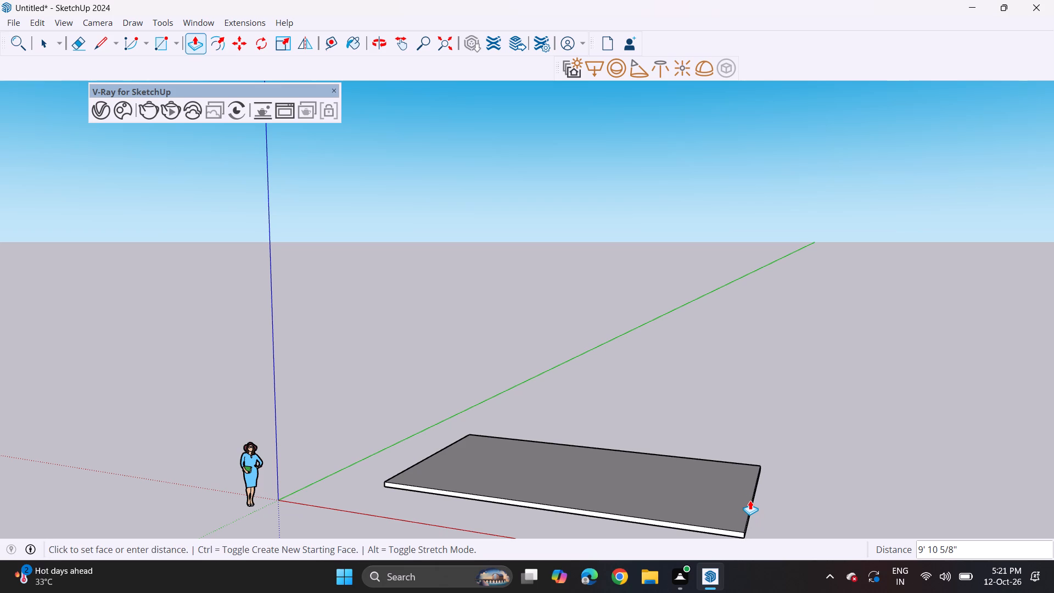
pyautogui.click(750, 500)
# Push/Pull the slab's far side face outward along the green axis by about 15' 4".
pyautogui.moveTo(778, 431); pyautogui.dragTo(244, 453, button='middle')
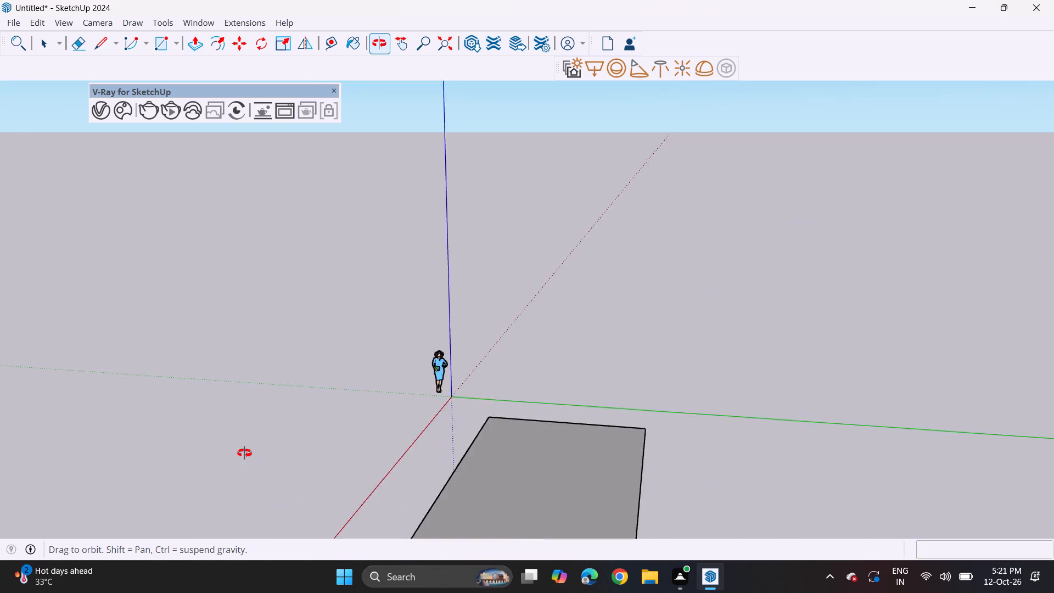
pyautogui.moveTo(244, 453); pyautogui.dragTo(116, 356, button='middle')
pyautogui.click(356, 510)
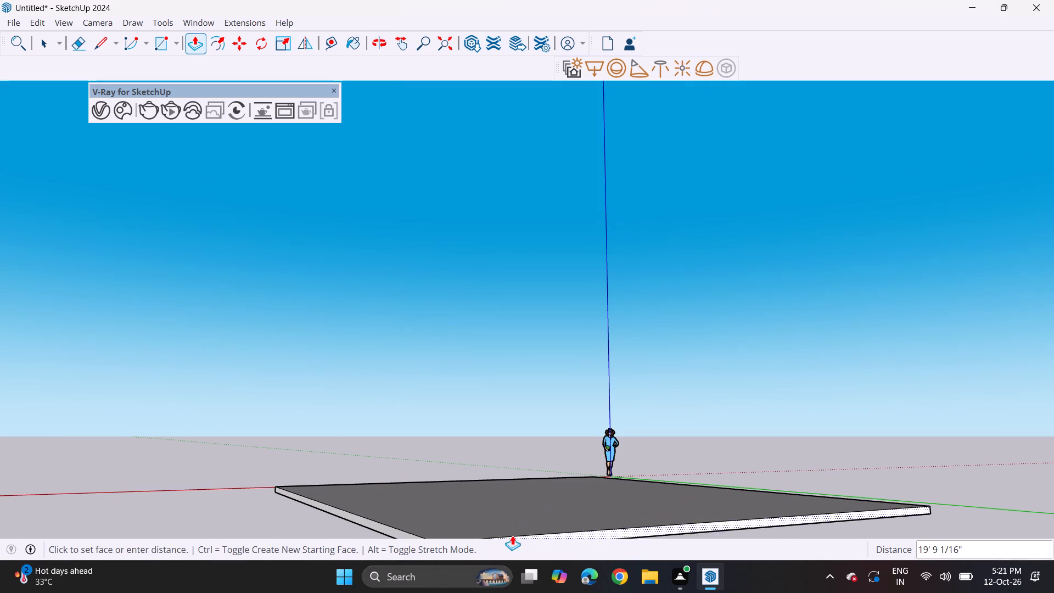
pyautogui.scroll(-5, 514, 504)
pyautogui.moveTo(503, 497); pyautogui.dragTo(773, 546, button='middle')
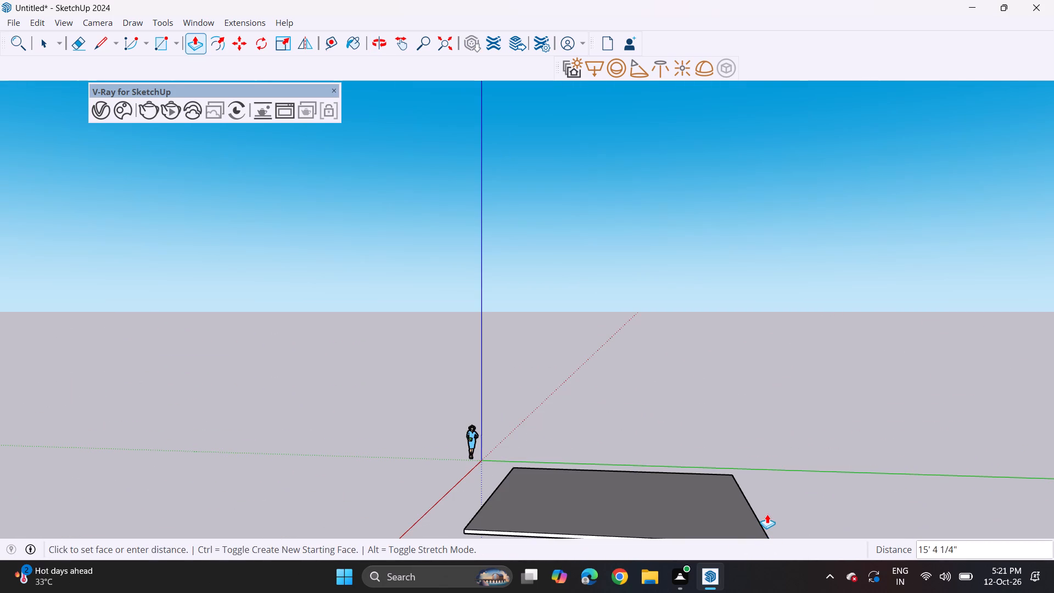
pyautogui.click(767, 512)
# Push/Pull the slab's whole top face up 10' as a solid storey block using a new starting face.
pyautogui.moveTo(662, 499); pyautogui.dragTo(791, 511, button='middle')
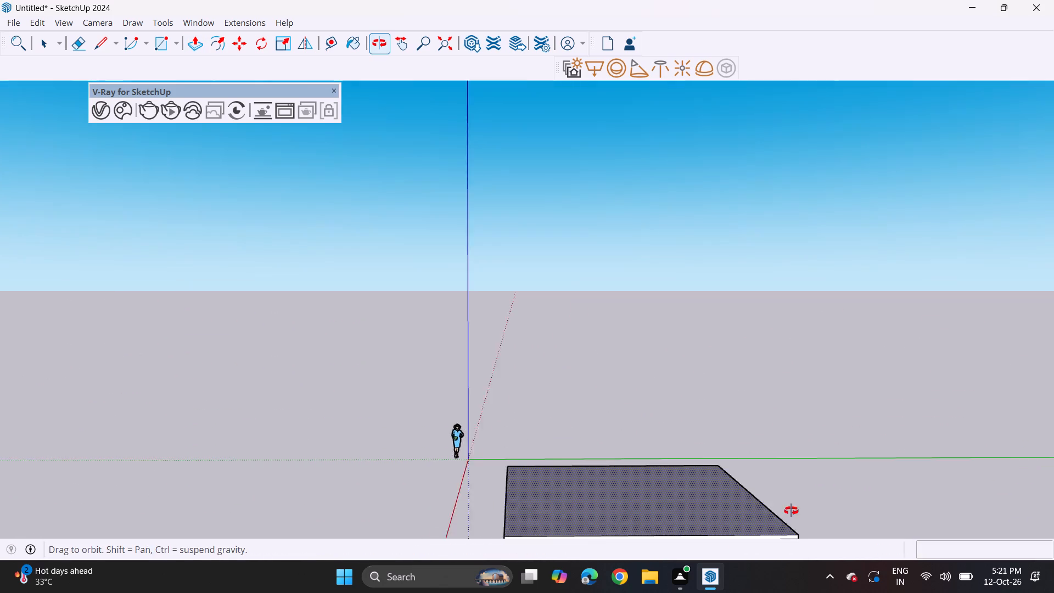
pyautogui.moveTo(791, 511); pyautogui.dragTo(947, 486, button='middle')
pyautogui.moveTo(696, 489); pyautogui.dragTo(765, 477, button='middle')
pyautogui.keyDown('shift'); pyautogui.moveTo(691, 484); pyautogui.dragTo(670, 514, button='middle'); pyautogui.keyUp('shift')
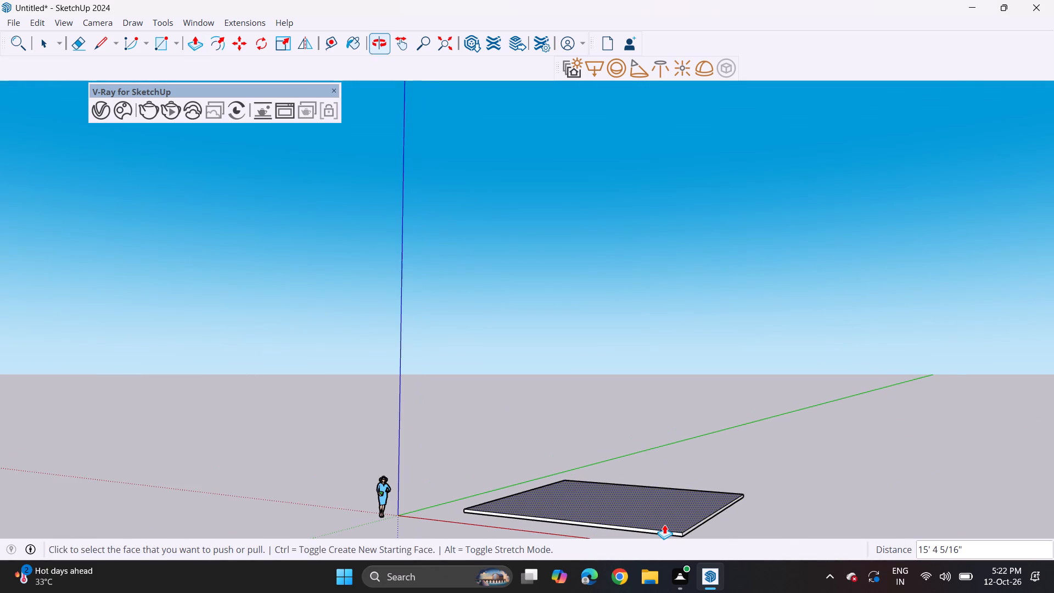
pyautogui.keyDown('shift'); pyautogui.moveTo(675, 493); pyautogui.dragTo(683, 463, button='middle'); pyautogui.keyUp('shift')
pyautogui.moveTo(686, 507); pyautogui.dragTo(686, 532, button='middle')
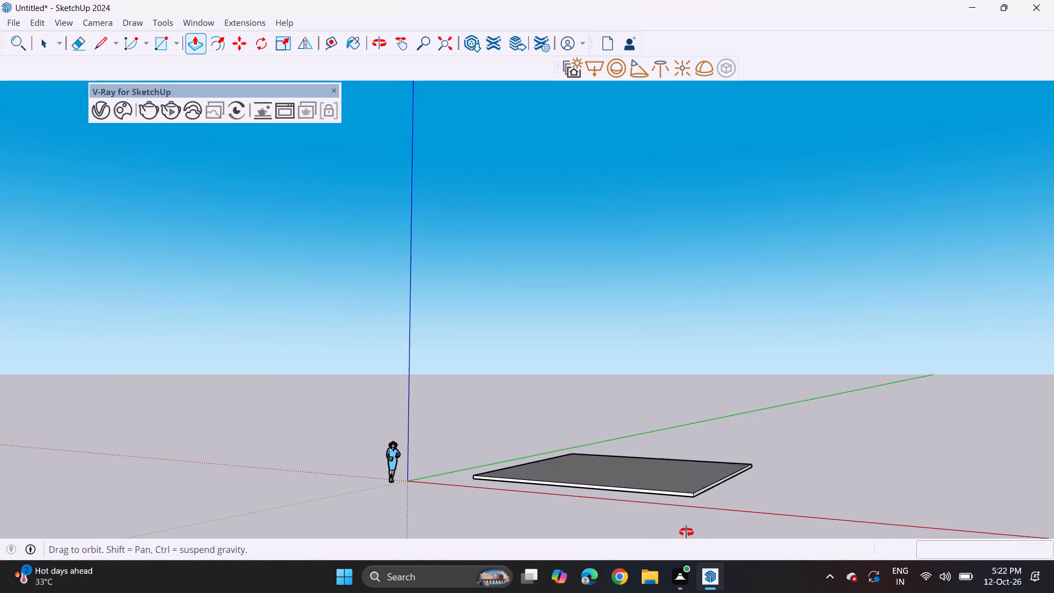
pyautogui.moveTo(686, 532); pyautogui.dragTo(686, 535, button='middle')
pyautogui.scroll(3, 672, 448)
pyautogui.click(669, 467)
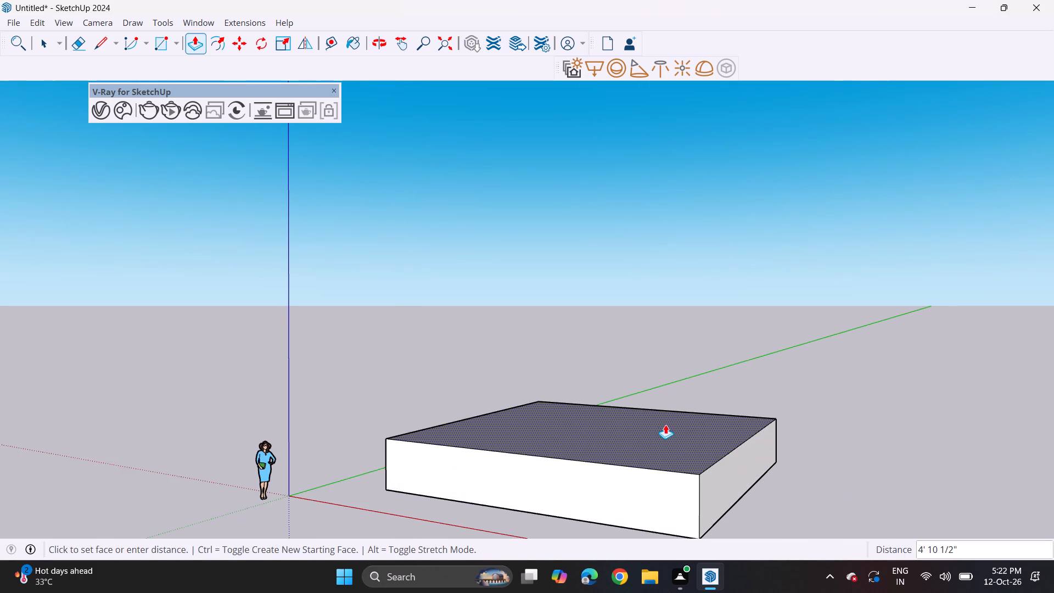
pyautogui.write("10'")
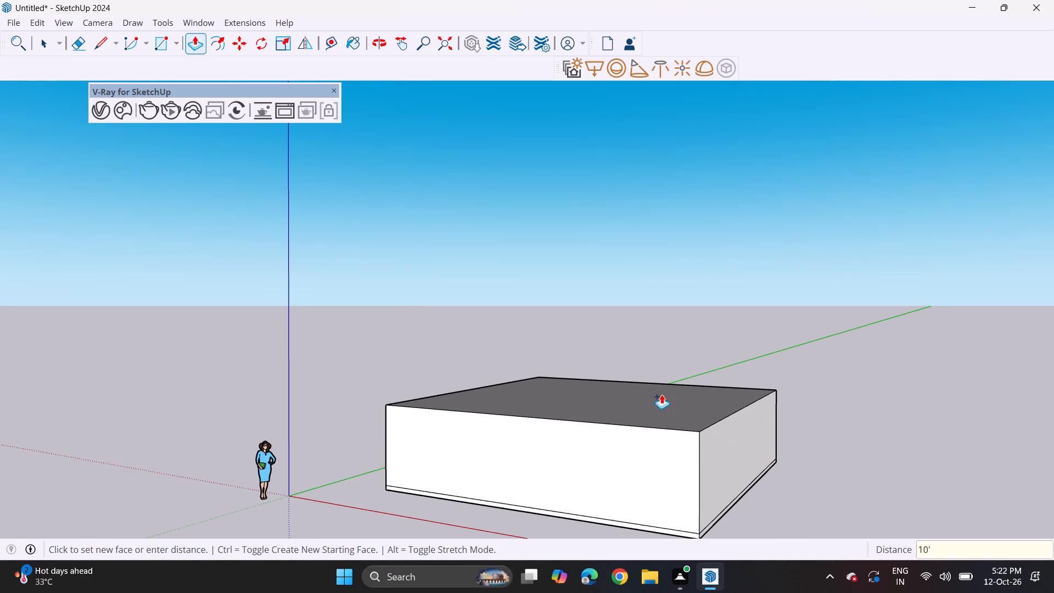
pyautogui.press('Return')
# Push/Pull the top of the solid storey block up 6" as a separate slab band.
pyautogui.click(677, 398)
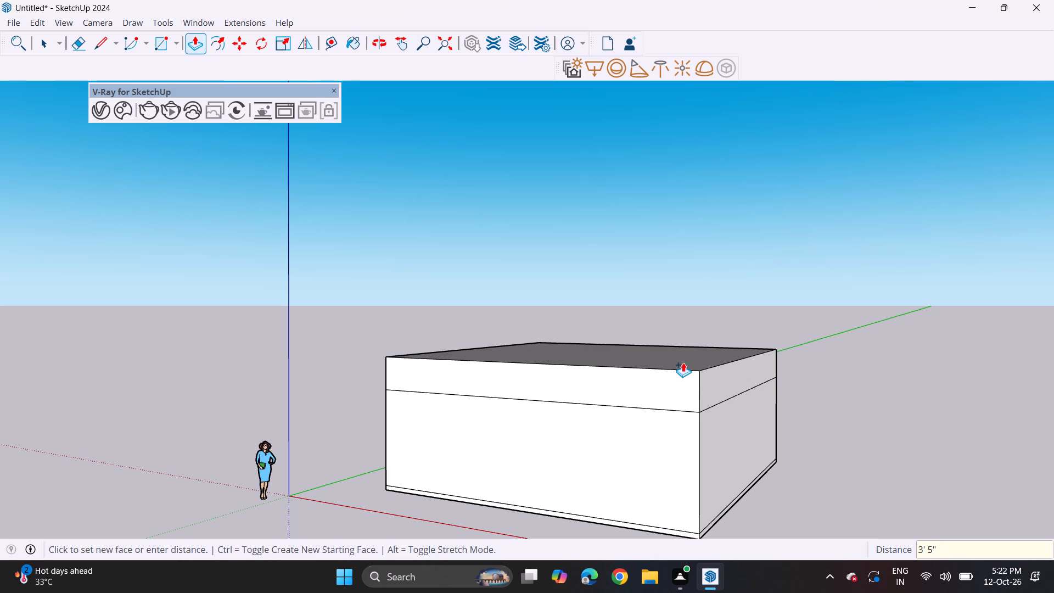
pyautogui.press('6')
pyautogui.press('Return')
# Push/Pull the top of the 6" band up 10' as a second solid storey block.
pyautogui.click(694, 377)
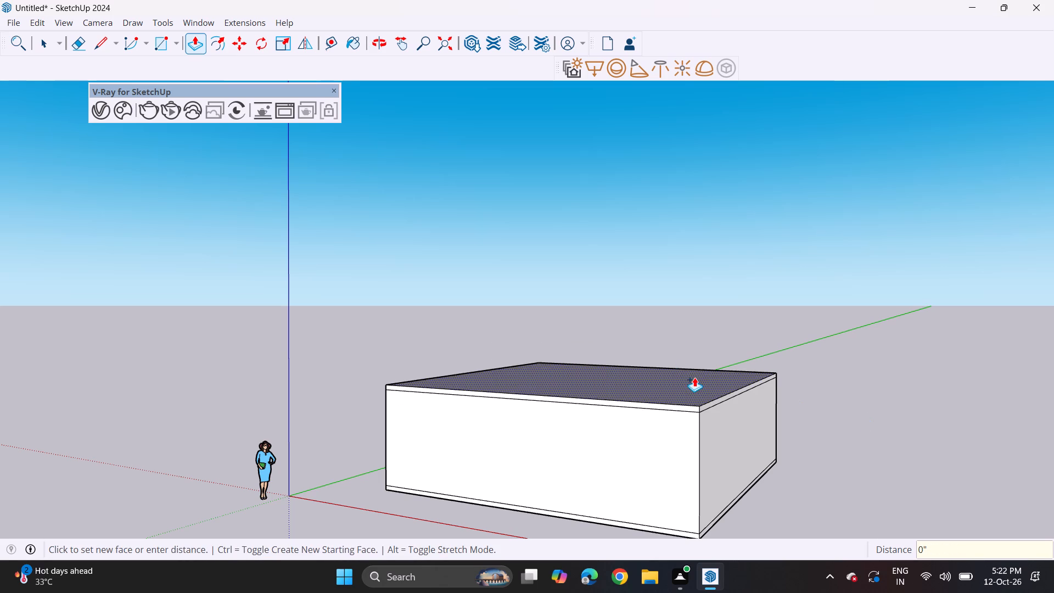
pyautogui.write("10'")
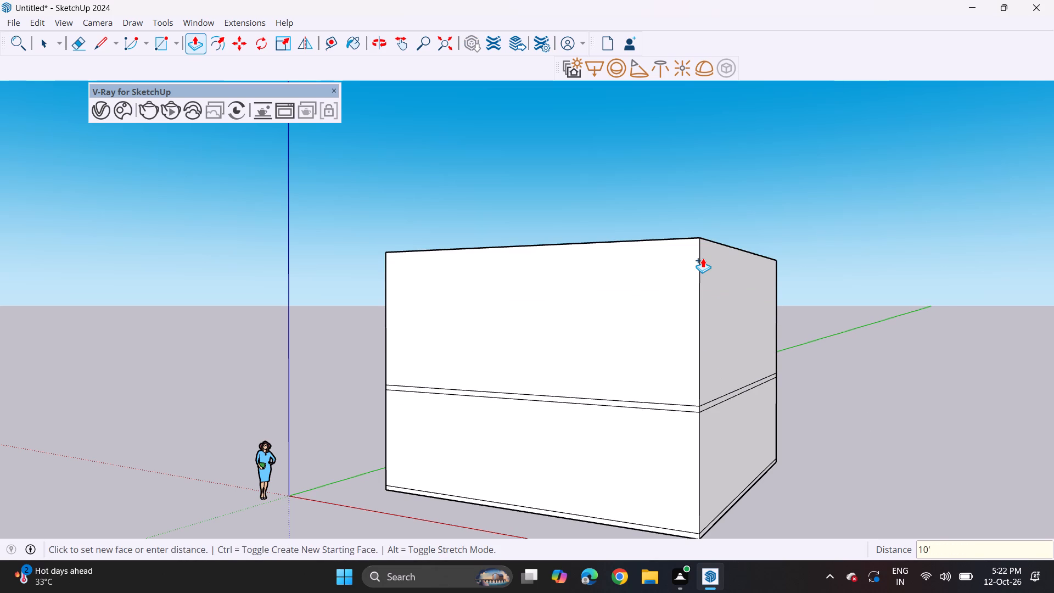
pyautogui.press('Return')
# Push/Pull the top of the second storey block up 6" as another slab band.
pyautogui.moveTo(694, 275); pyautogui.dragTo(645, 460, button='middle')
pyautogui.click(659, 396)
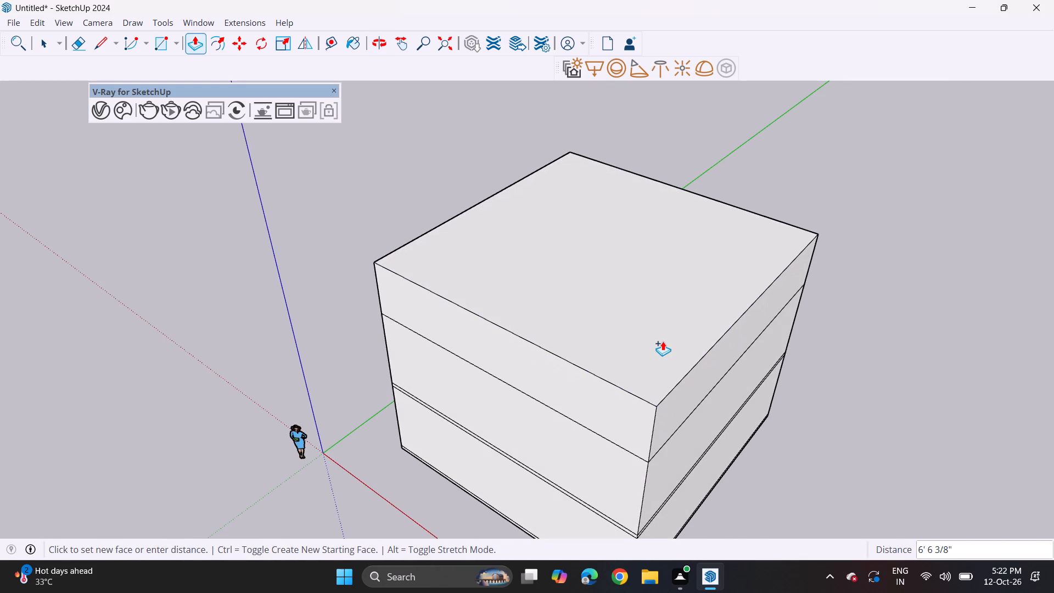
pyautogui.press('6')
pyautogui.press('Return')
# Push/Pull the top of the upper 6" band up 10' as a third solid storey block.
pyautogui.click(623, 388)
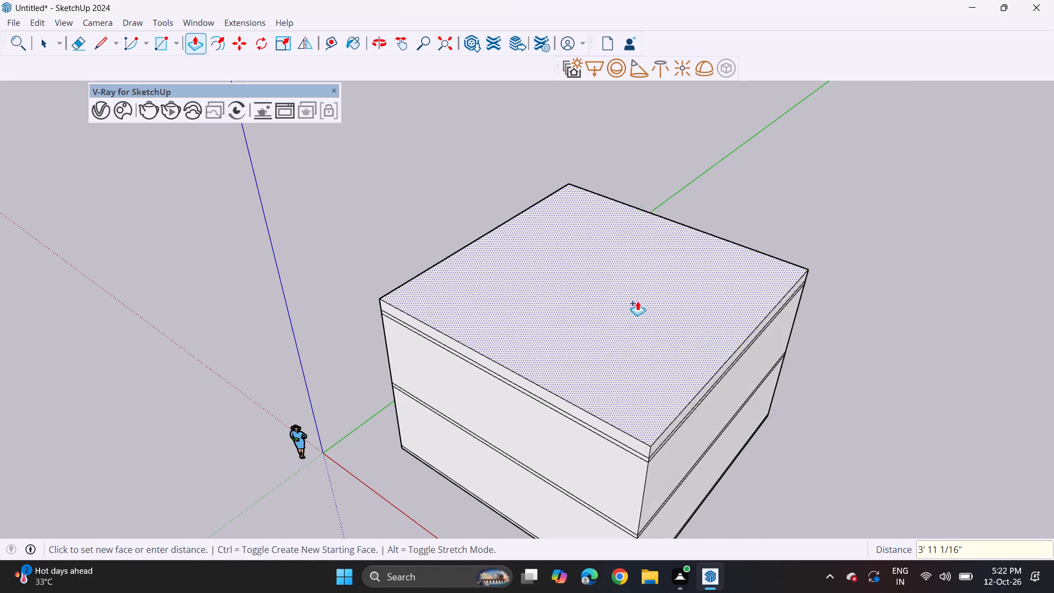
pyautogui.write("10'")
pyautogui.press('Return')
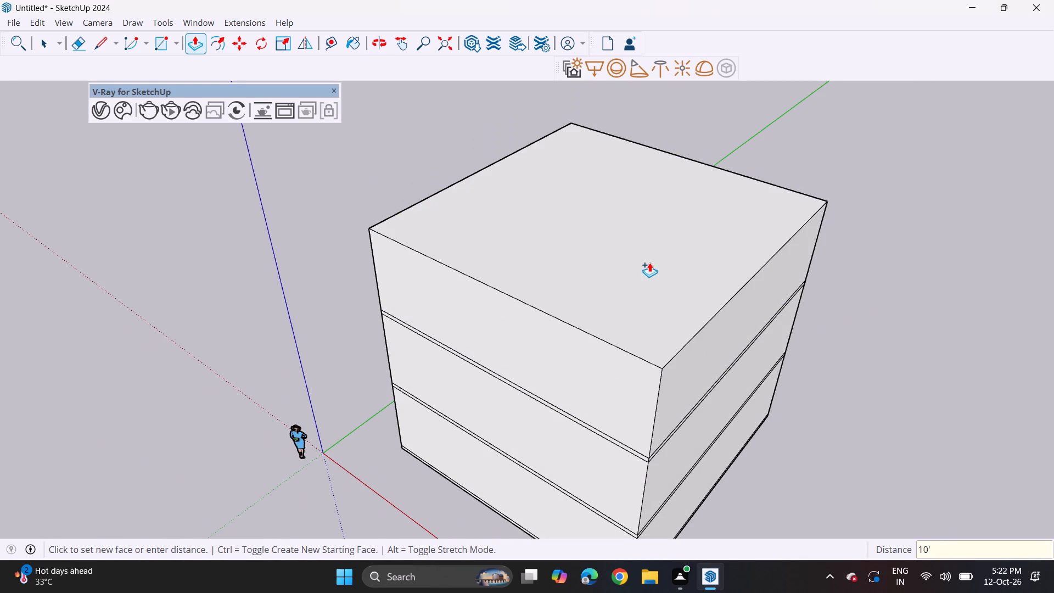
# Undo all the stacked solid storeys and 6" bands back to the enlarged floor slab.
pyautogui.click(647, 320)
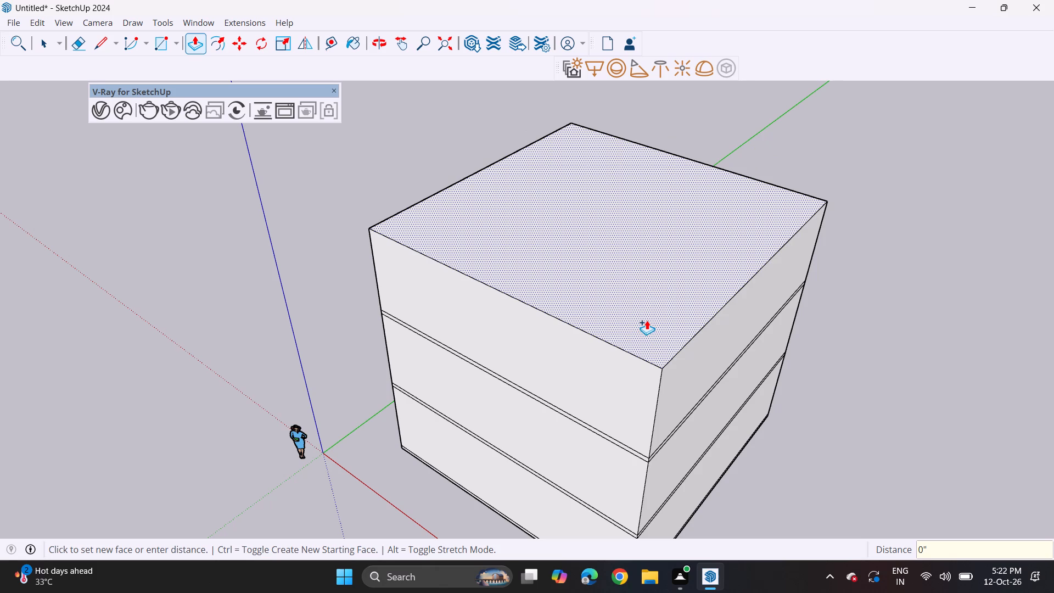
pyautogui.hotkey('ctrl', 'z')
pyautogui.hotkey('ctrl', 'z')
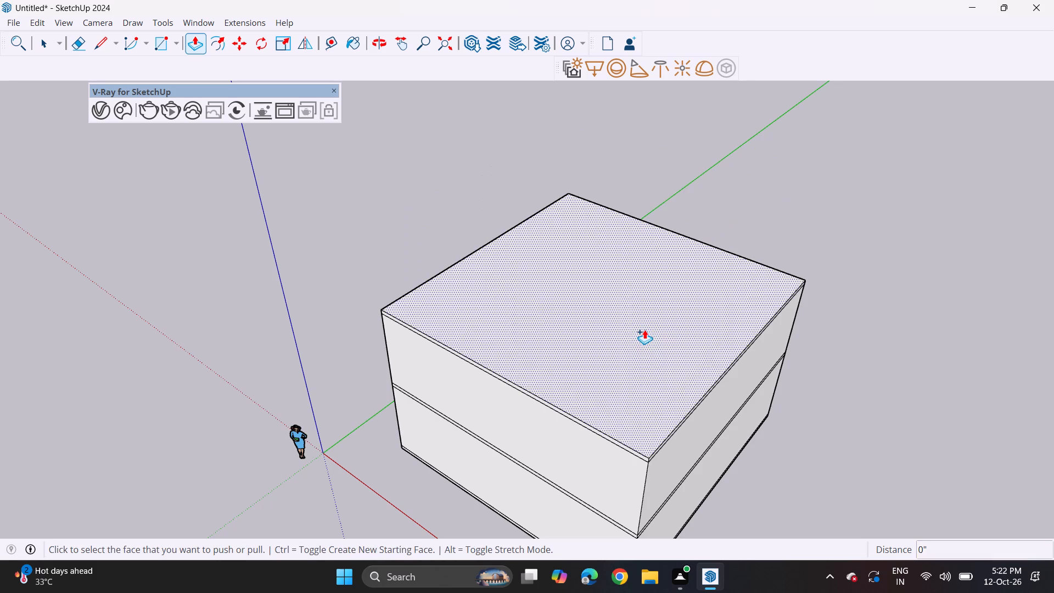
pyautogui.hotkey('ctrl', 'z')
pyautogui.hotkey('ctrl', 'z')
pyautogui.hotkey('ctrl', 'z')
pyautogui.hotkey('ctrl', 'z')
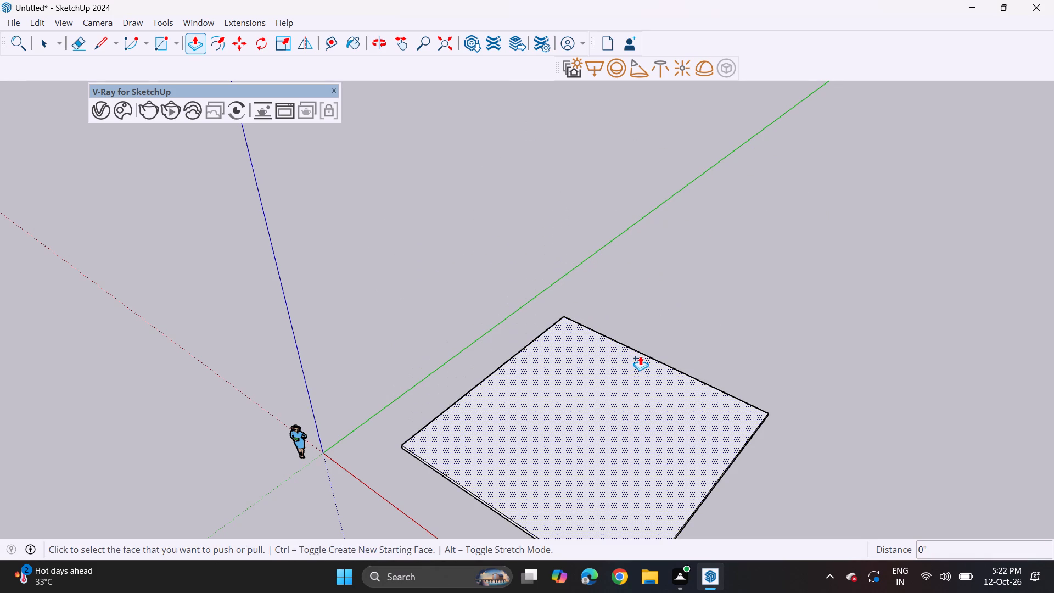
# Offset the edges of the slab's top face inward by about 8" to outline the walls.
pyautogui.keyDown('shift'); pyautogui.moveTo(641, 359); pyautogui.dragTo(647, 269, button='middle'); pyautogui.keyUp('shift')
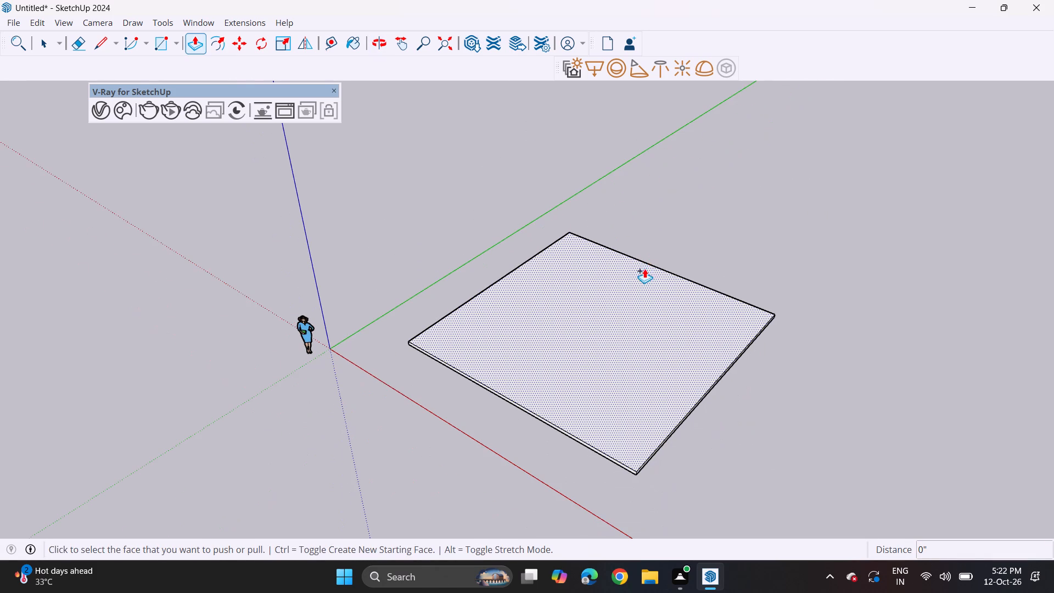
pyautogui.click(220, 45)
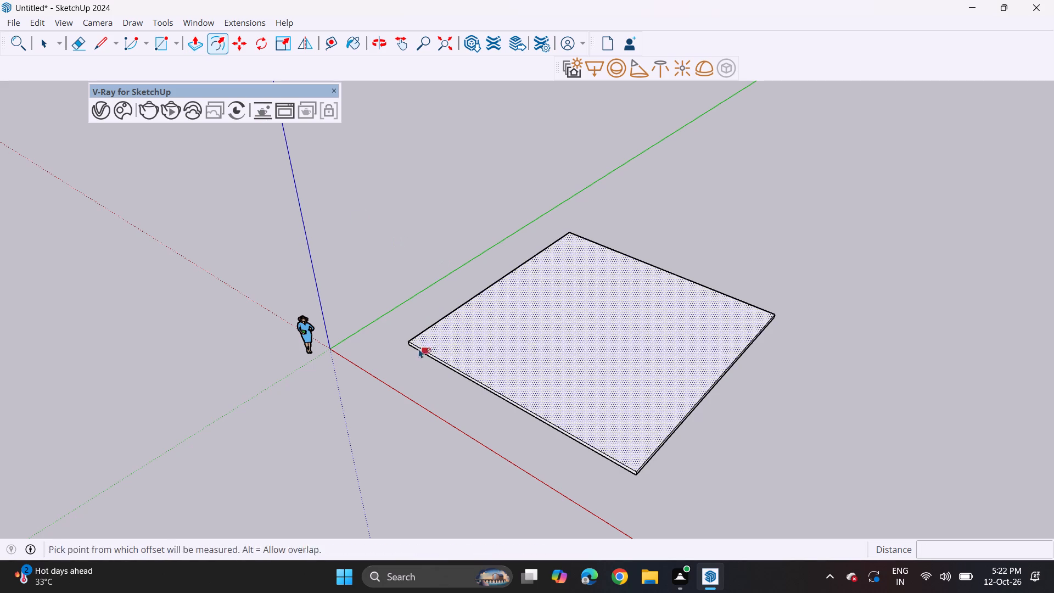
pyautogui.click(436, 328)
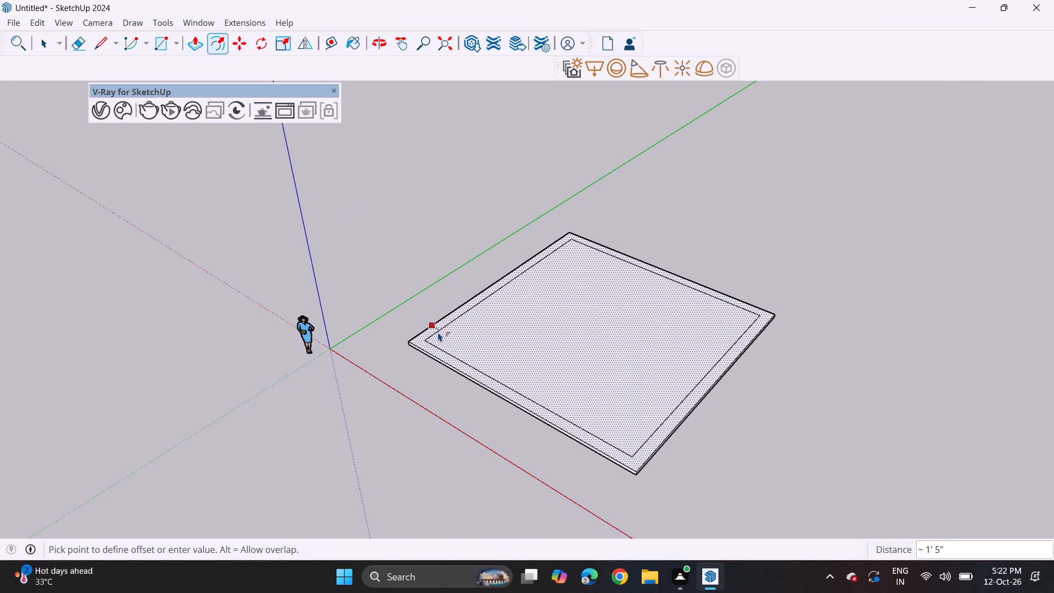
pyautogui.click(434, 329)
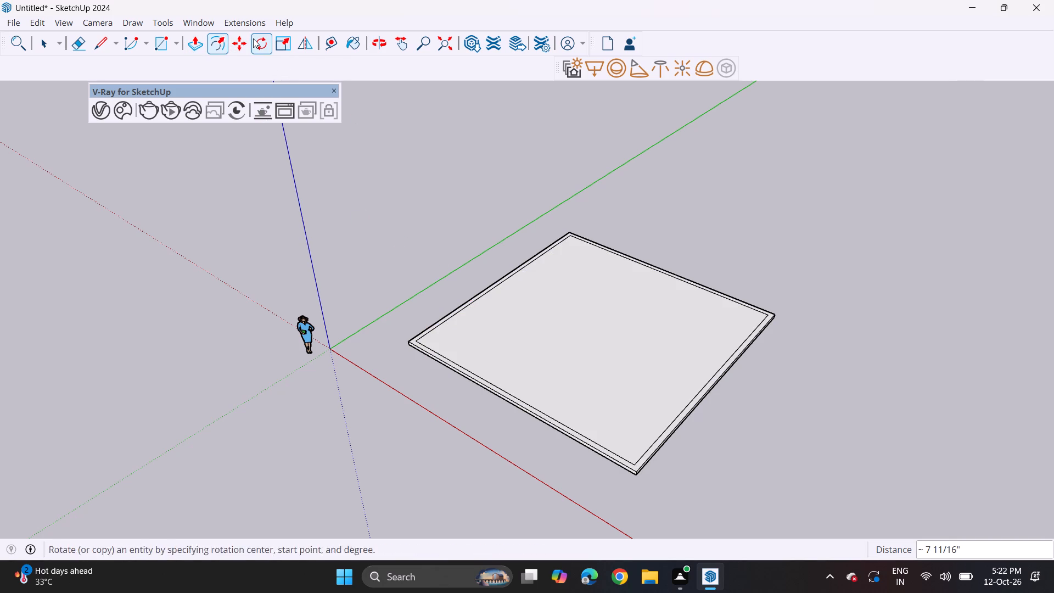
# Push/Pull the slab's outer rim up 10' as ground-storey walls using a new starting face.
pyautogui.click(190, 47)
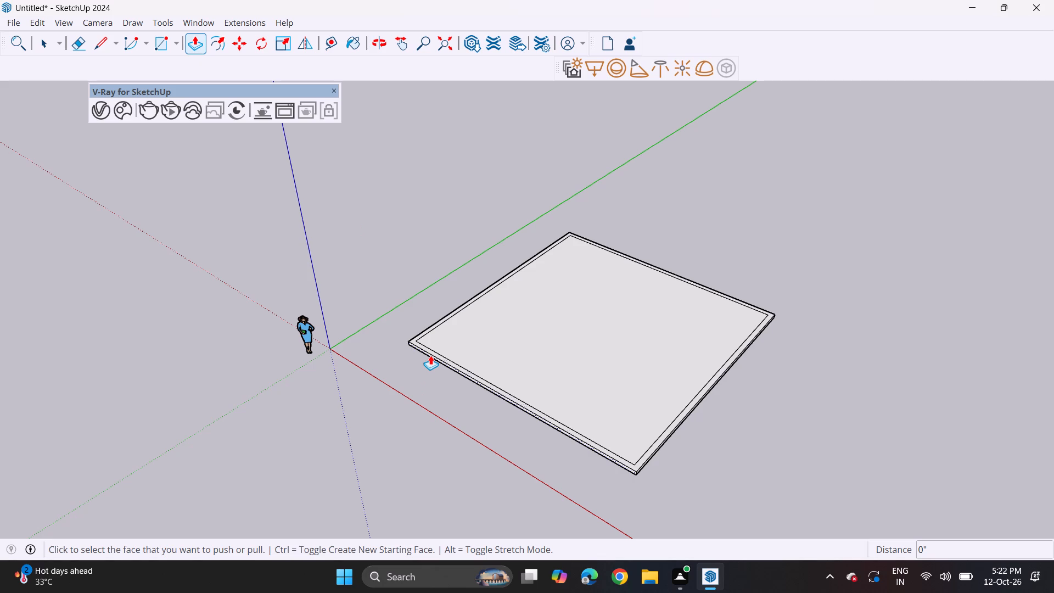
pyautogui.click(430, 351)
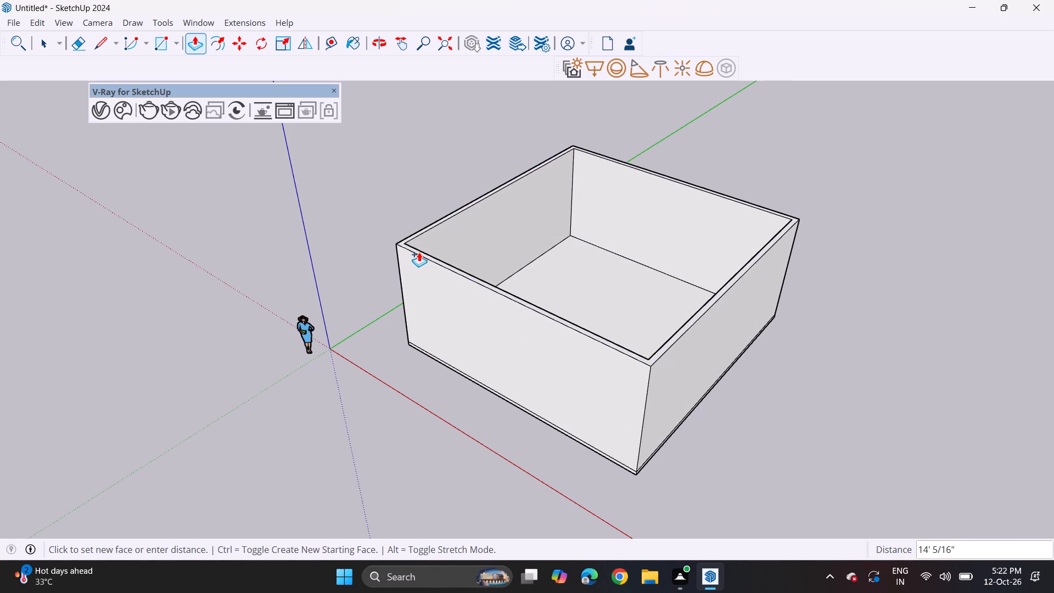
pyautogui.write("10'")
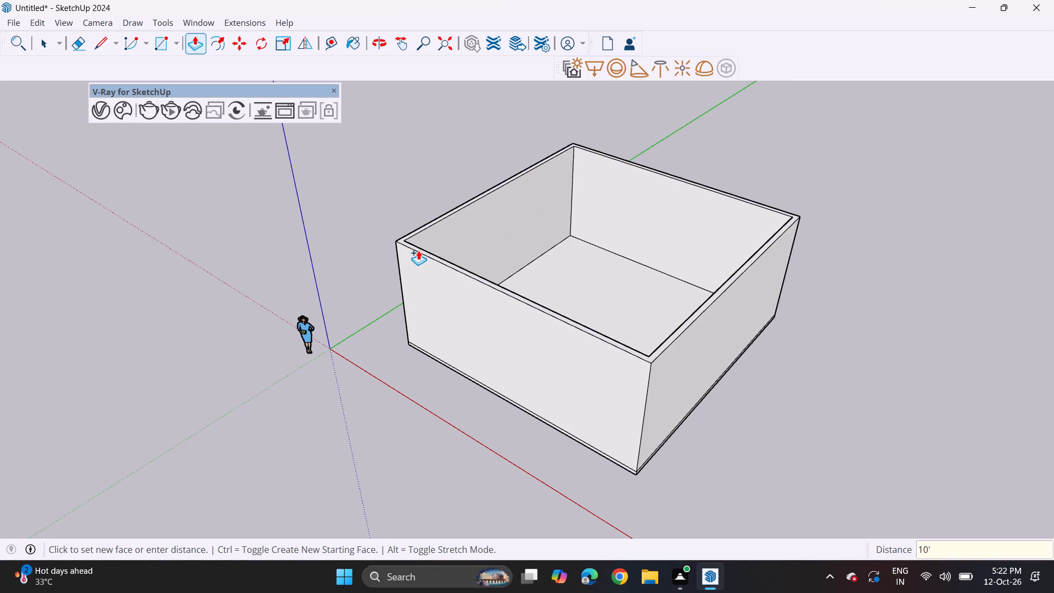
pyautogui.press('Return')
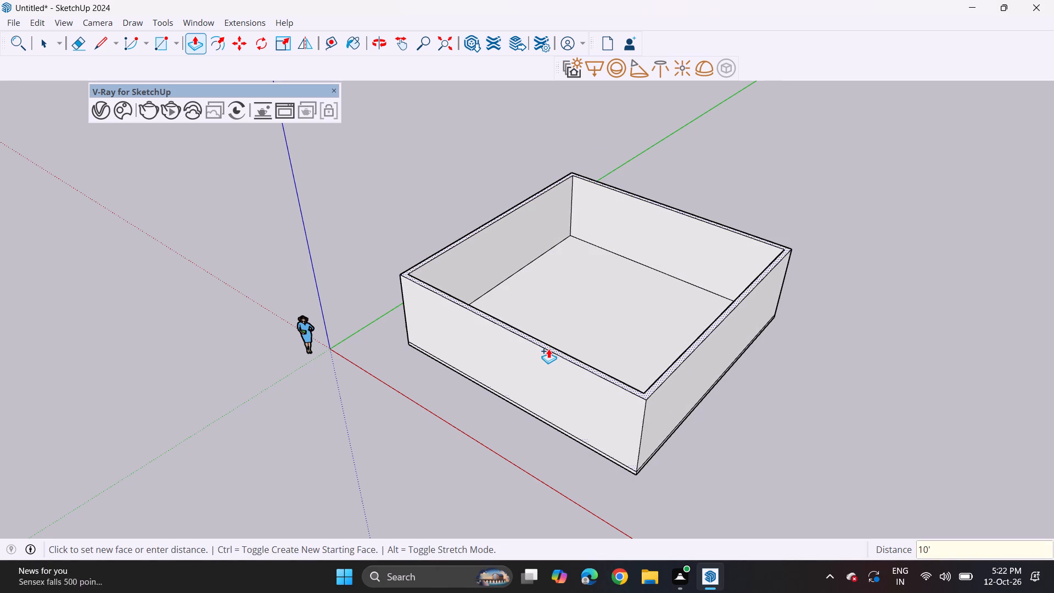
# Push/Pull the top rim of the ground-storey walls up 6" as a separate band.
pyautogui.click(548, 349)
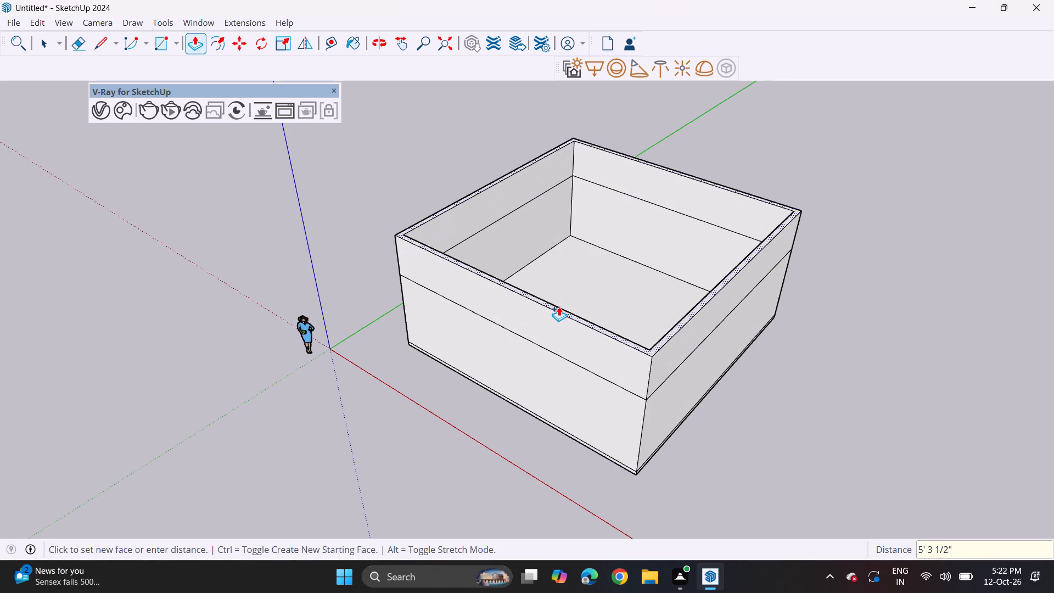
pyautogui.write('10')
pyautogui.press('BackSpace')
pyautogui.press('BackSpace')
pyautogui.press('6')
pyautogui.press('Return')
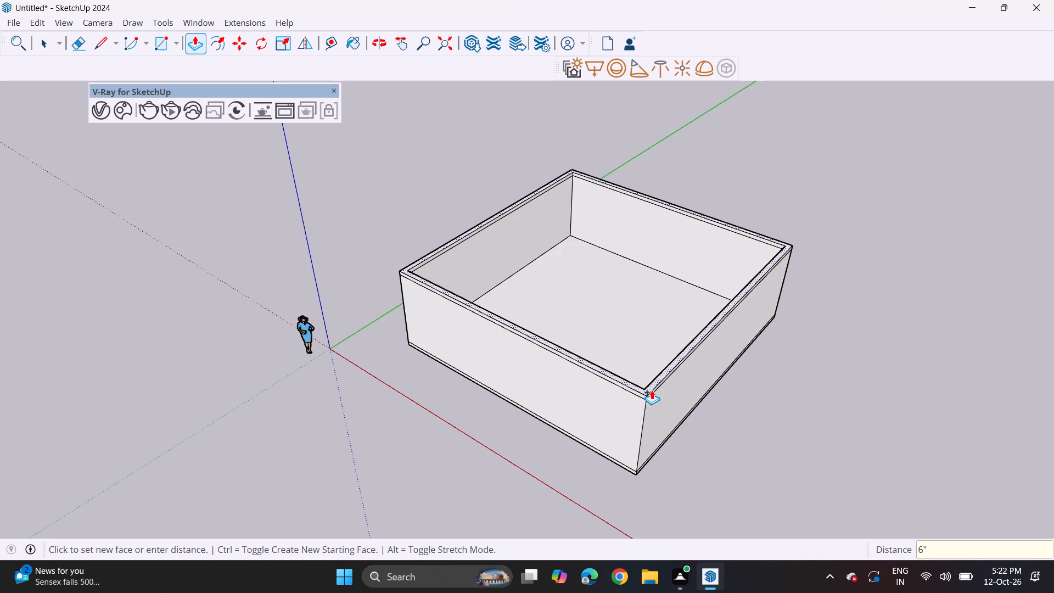
# Push/Pull the top rim of the 6" band up 10' to form the upper-storey walls.
pyautogui.click(652, 390)
pyautogui.write('10')
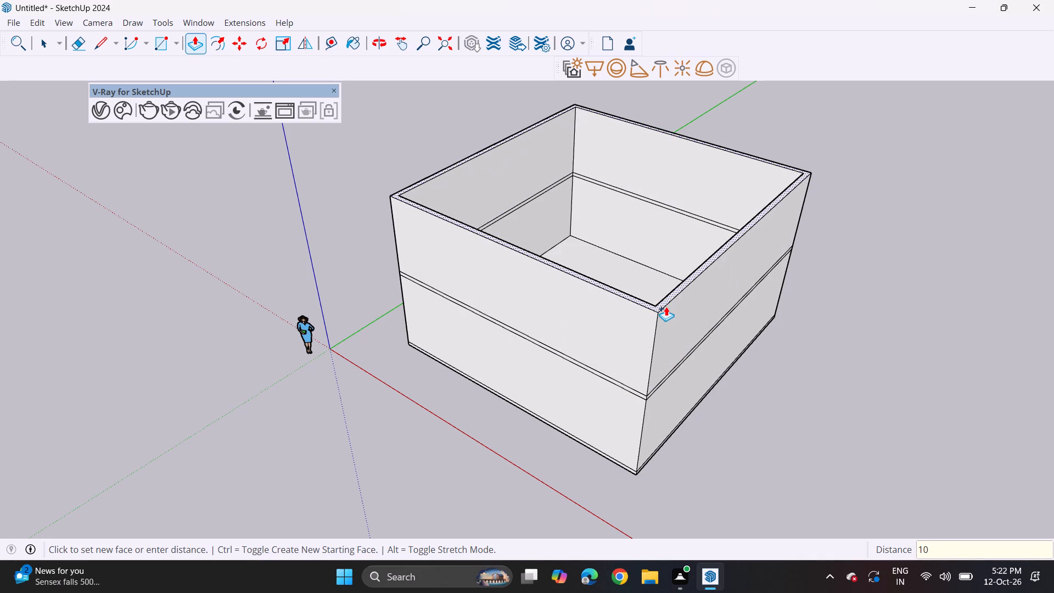
pyautogui.press("'")
pyautogui.press('Return')
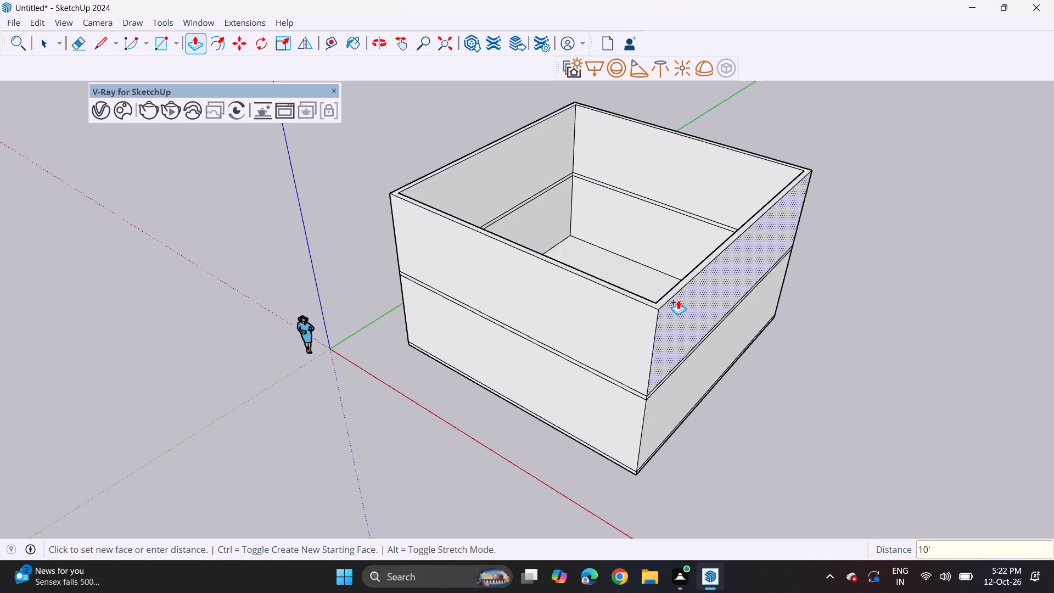
# Push/Pull the top rim of the upper-storey walls up 6" as a separate top band.
pyautogui.click(671, 295)
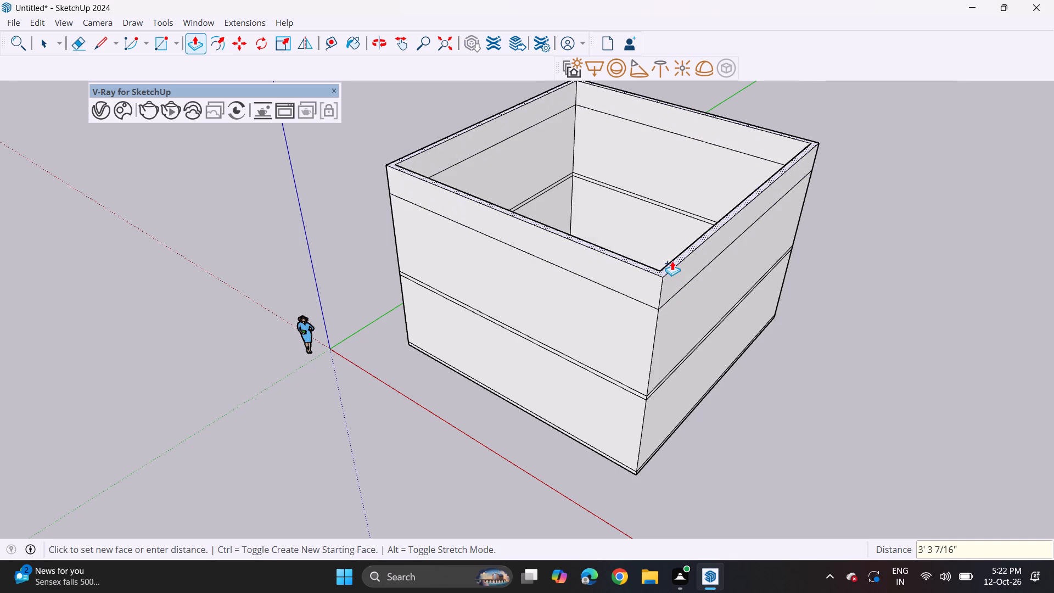
pyautogui.press('6')
pyautogui.press('Return')
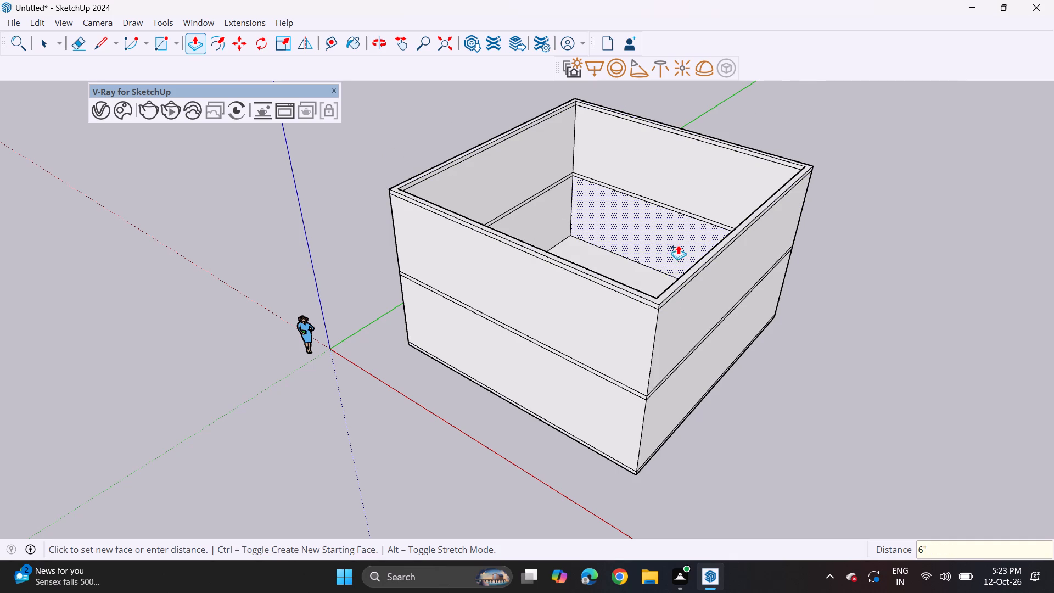
# Push/Pull the top rim up 10' as third-storey walls, topped by a separate 6" band.
pyautogui.click(672, 288)
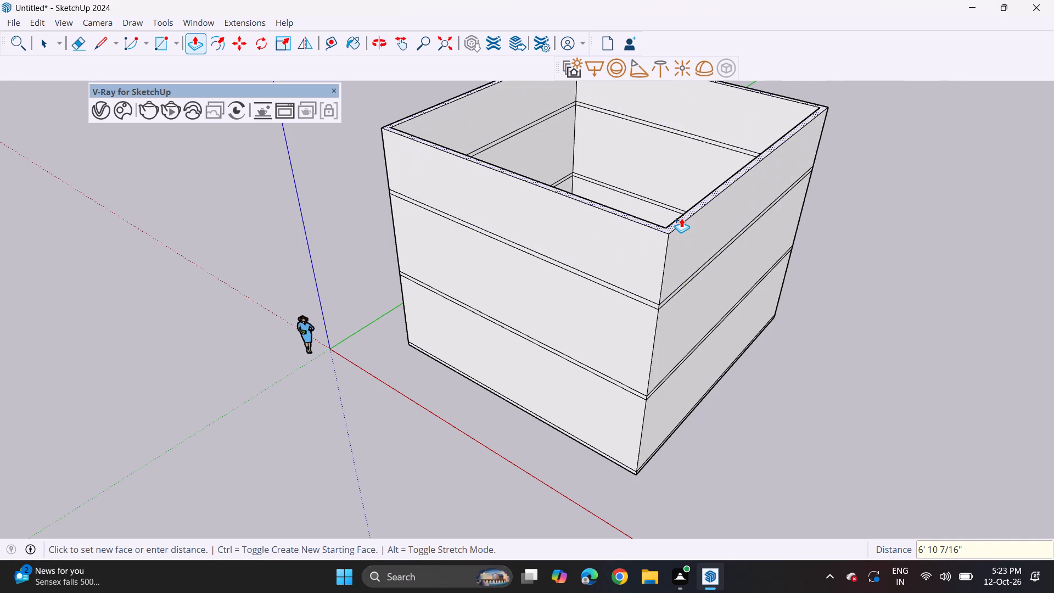
pyautogui.write("10'")
pyautogui.press('Return')
pyautogui.scroll(-1, 681, 218)
pyautogui.keyDown('shift'); pyautogui.moveTo(681, 218); pyautogui.dragTo(589, 350, button='middle'); pyautogui.keyUp('shift')
pyautogui.click(598, 317)
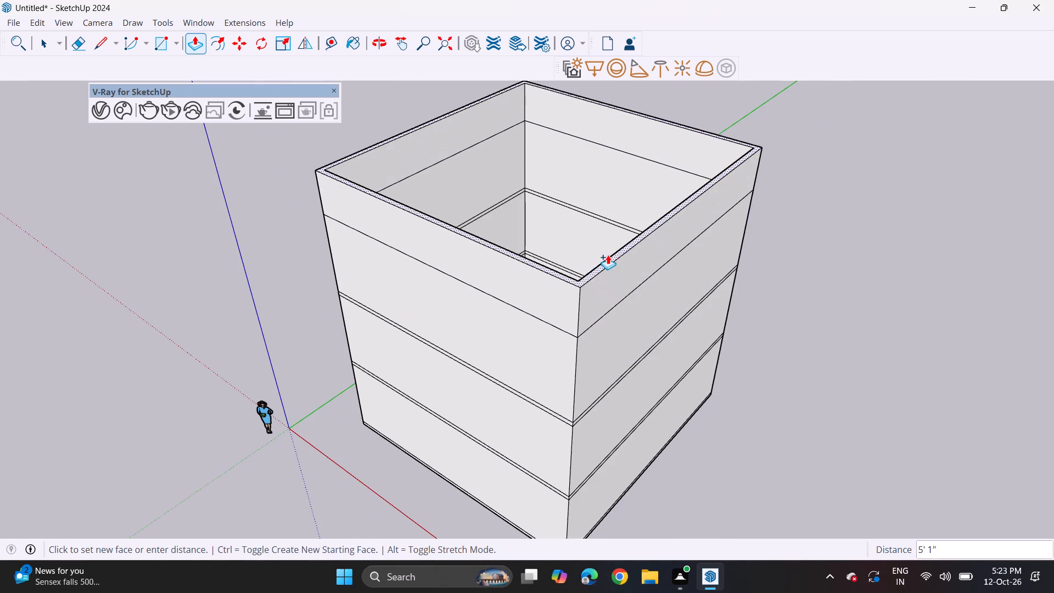
pyautogui.press('6')
pyautogui.press('Return')
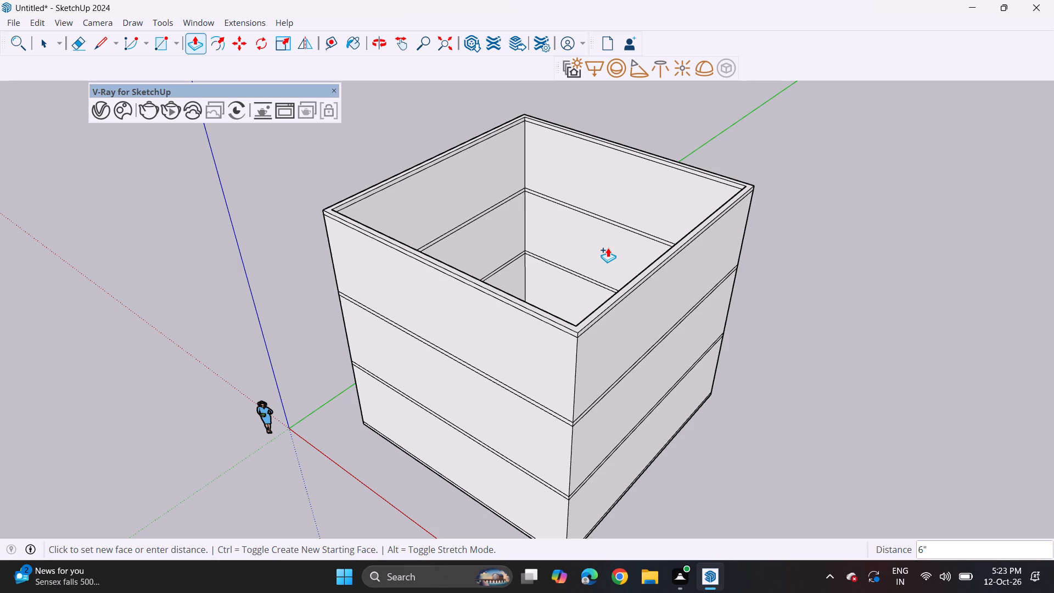
# Push/Pull the third storey's top rim up 10' as fourth-storey walls, topped by a separate 6" band.
pyautogui.click(599, 309)
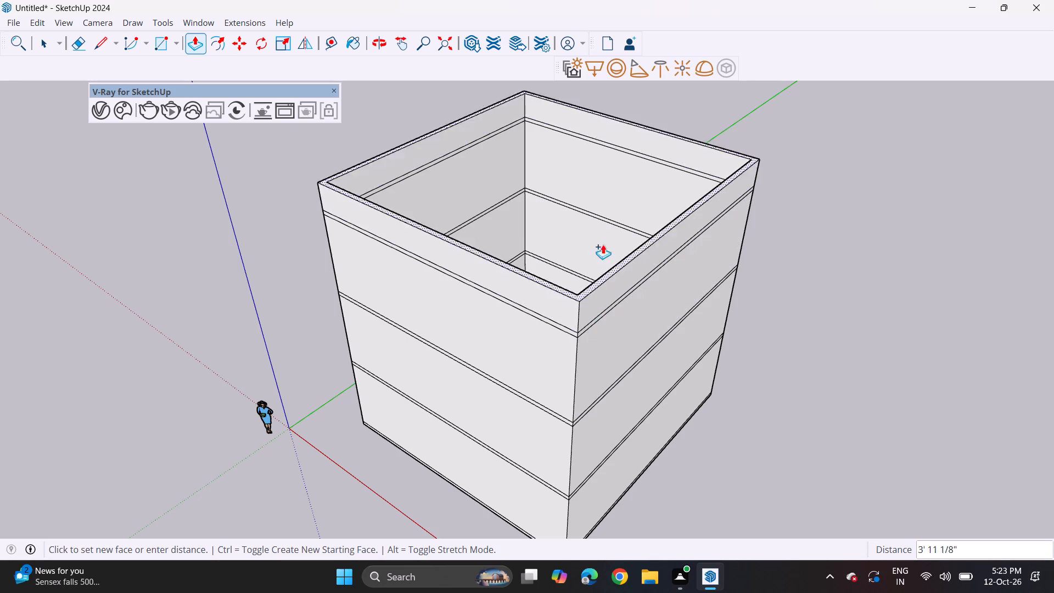
pyautogui.press('6')
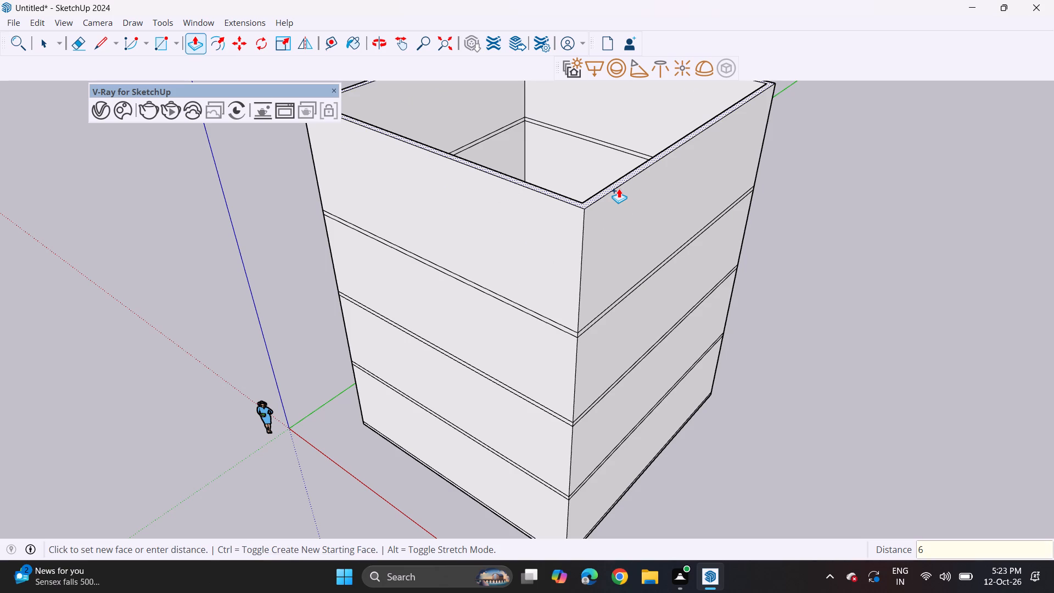
pyautogui.press('BackSpace')
pyautogui.write("10'")
pyautogui.press('Return')
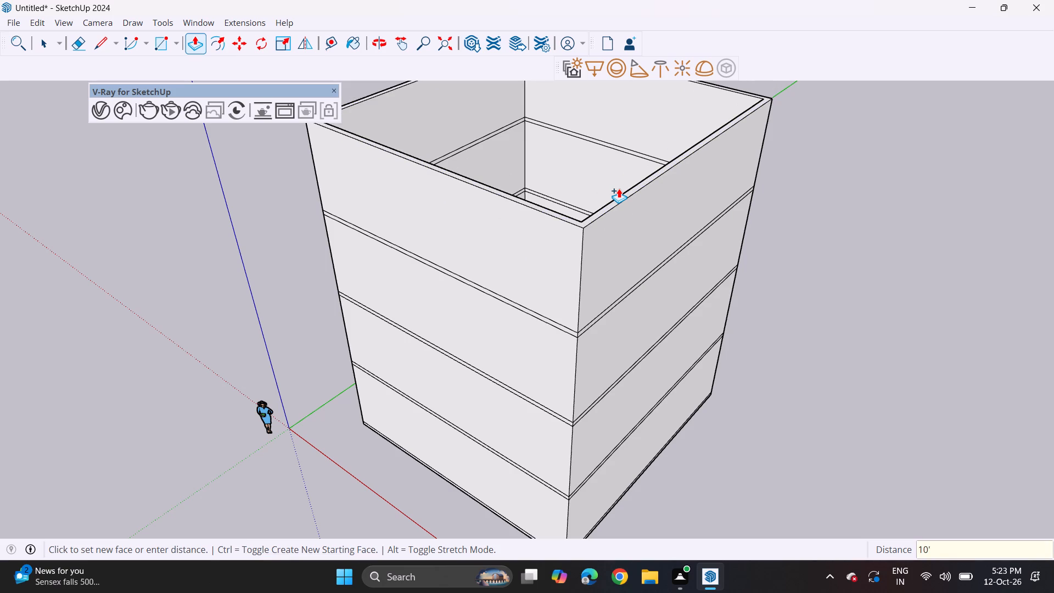
pyautogui.click(621, 200)
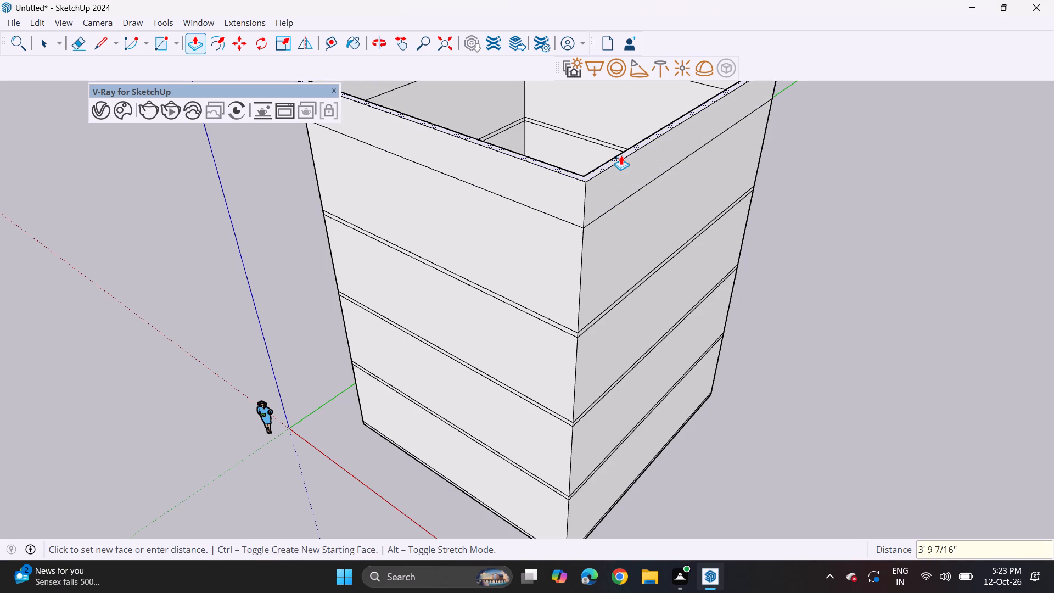
pyautogui.press('6')
pyautogui.press('Return')
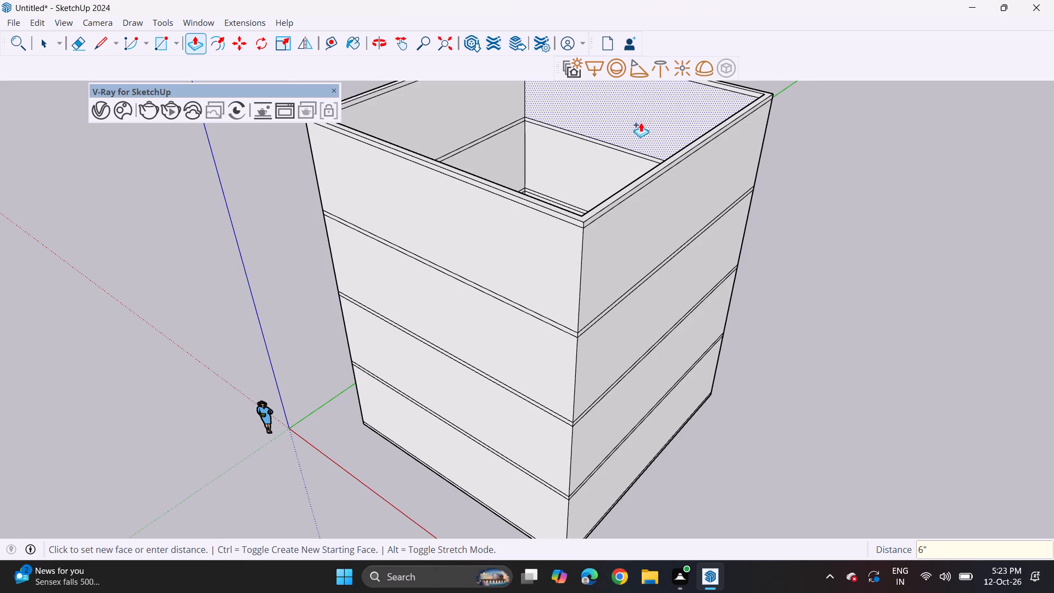
# Push/Pull the fourth storey's top rim up 10' as fifth-storey walls, topped by a separate 6" band.
pyautogui.keyDown('shift'); pyautogui.moveTo(564, 249); pyautogui.dragTo(567, 334, button='middle'); pyautogui.keyUp('shift')
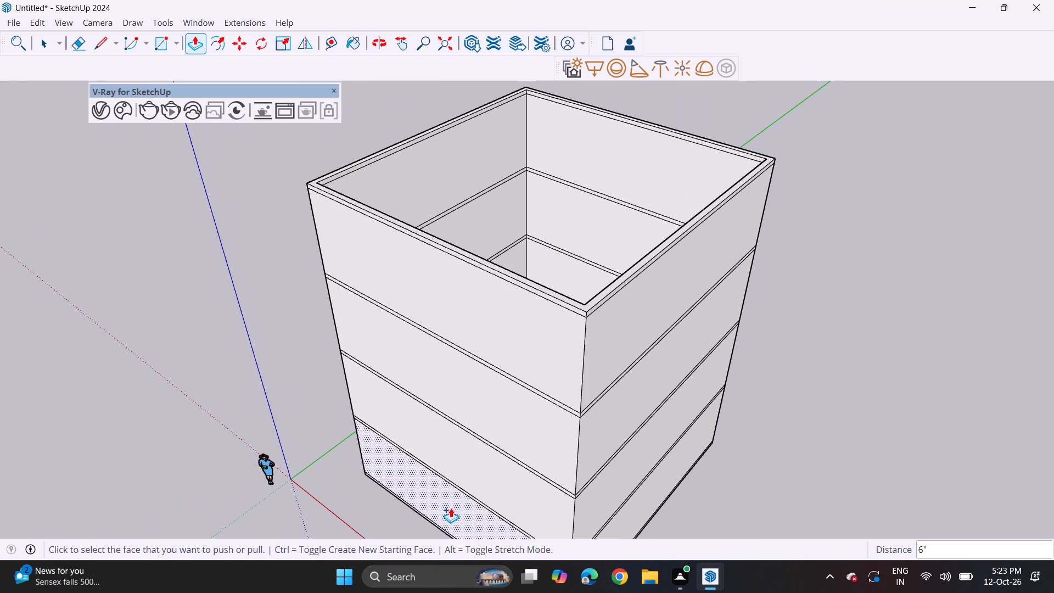
pyautogui.click(603, 298)
pyautogui.write("10'")
pyautogui.press('Return')
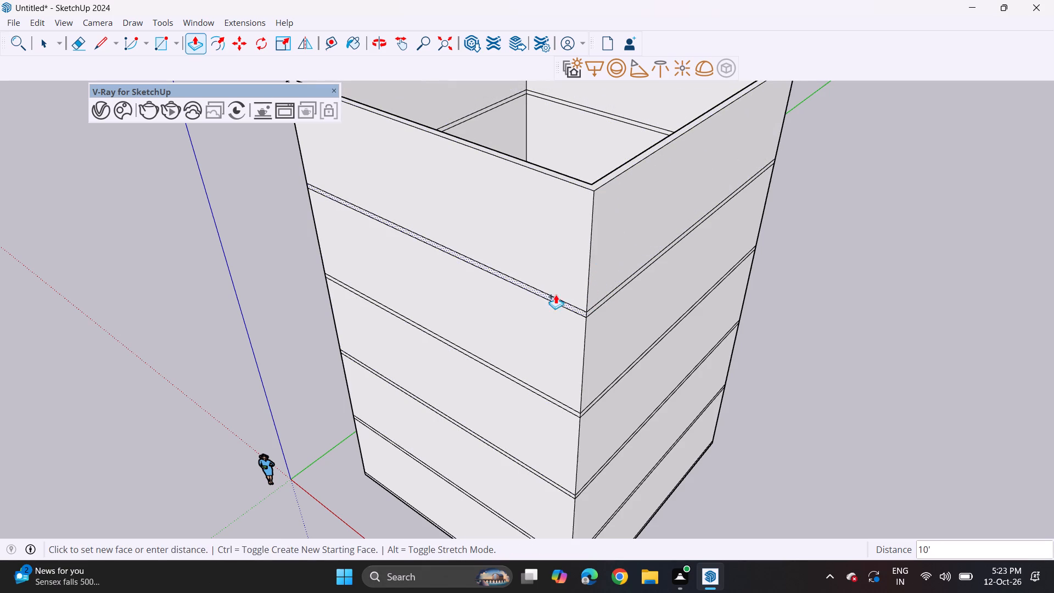
pyautogui.keyDown('shift'); pyautogui.moveTo(568, 141); pyautogui.dragTo(592, 273, button='middle'); pyautogui.keyUp('shift')
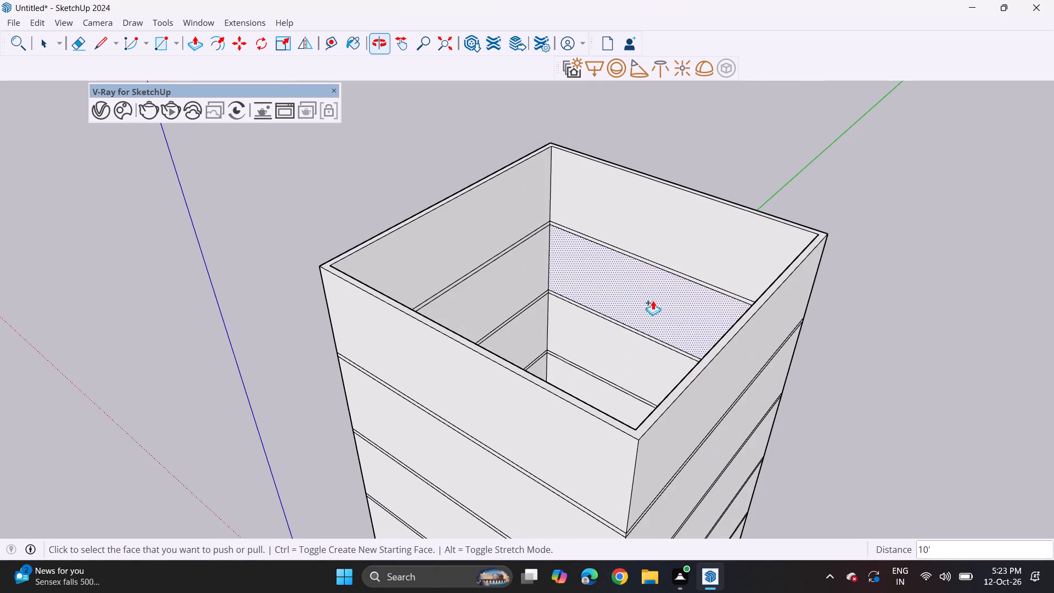
pyautogui.click(677, 392)
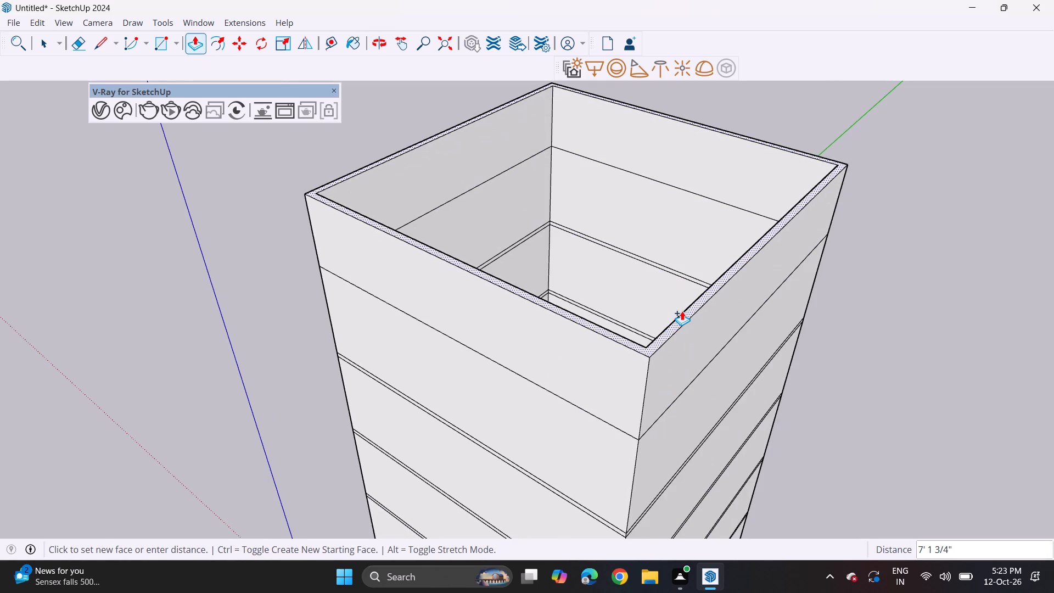
pyautogui.press('6')
pyautogui.press('Return')
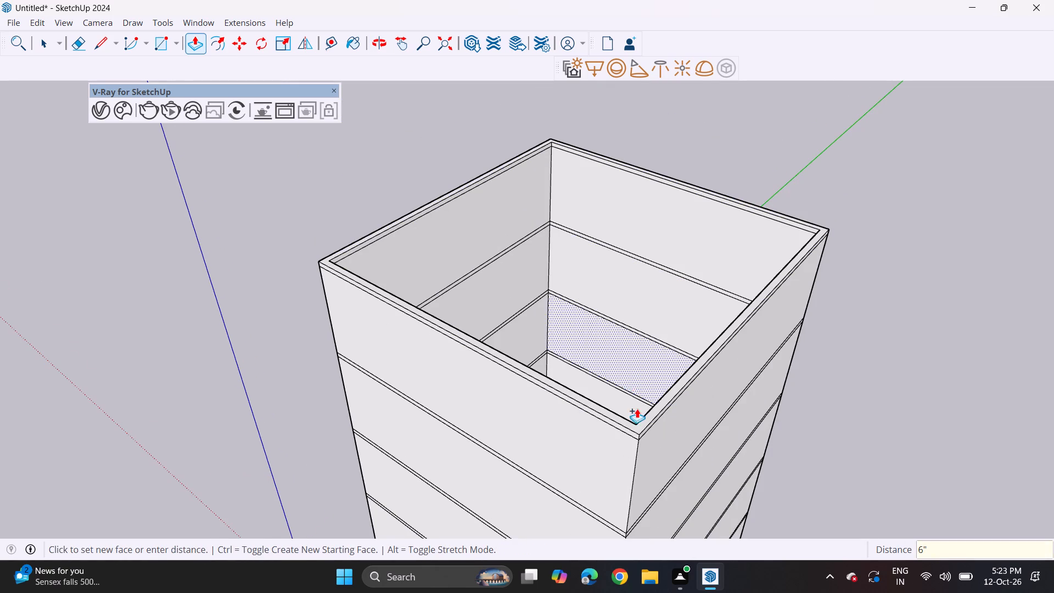
# Push/Pull the fifth storey's top rim up 10' as sixth-storey walls, topped by a separate 6" band.
pyautogui.click(651, 418)
pyautogui.write("10'")
pyautogui.press('Return')
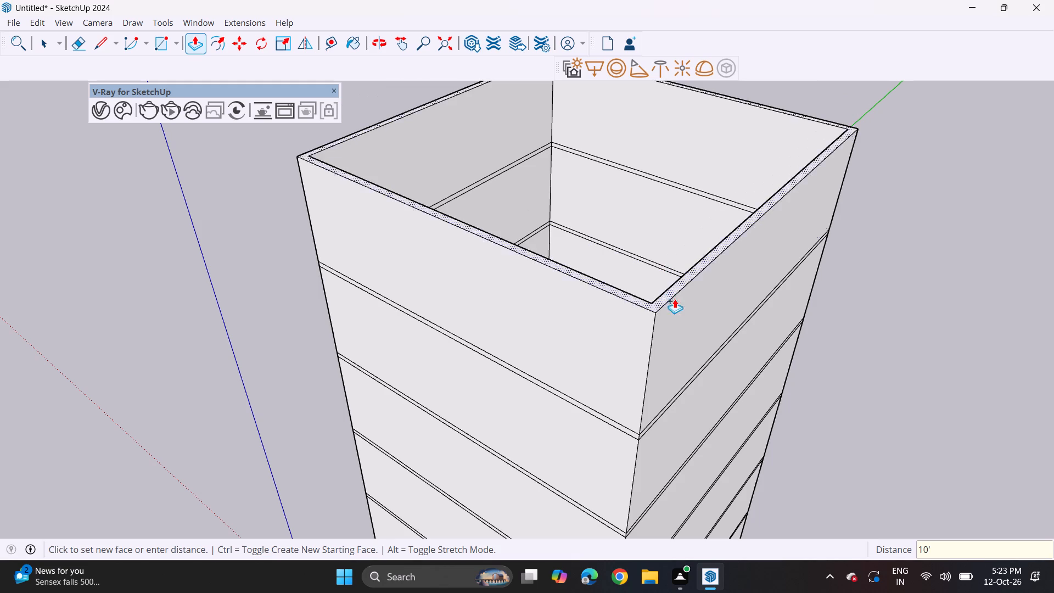
pyautogui.click(668, 292)
pyautogui.press('6')
pyautogui.press('Return')
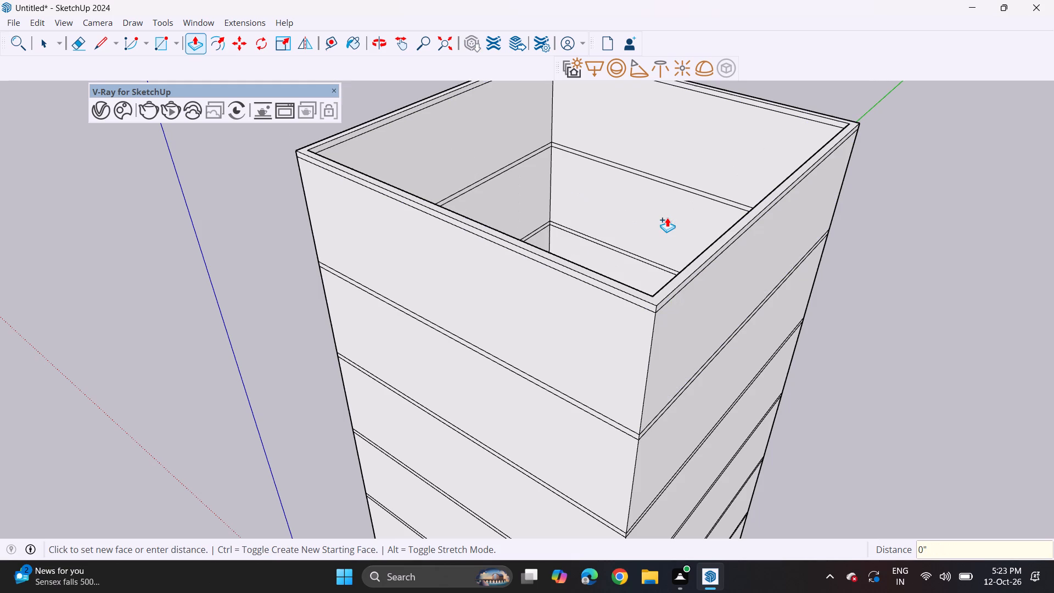
# Push/Pull the top rim of the sixth-storey band up 10' to form the seventh-storey walls.
pyautogui.click(683, 273)
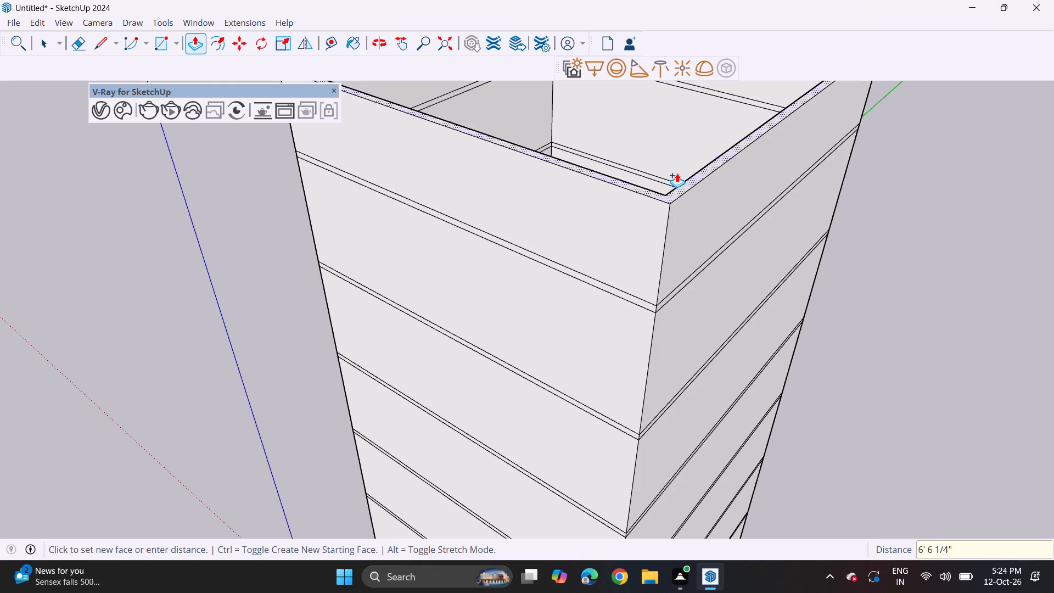
pyautogui.write("10'")
pyautogui.press('Return')
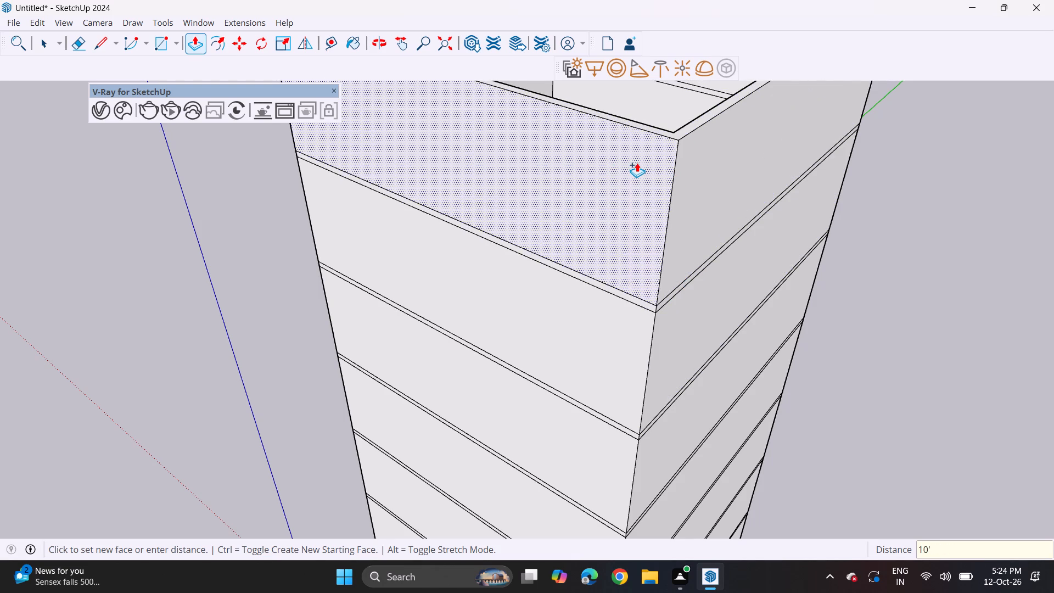
# Examine the full height of the building and its storey bands from near ground level.
pyautogui.scroll(-6, 637, 163)
pyautogui.scroll(-1, 548, 407)
pyautogui.moveTo(542, 451); pyautogui.dragTo(573, 341, button='middle')
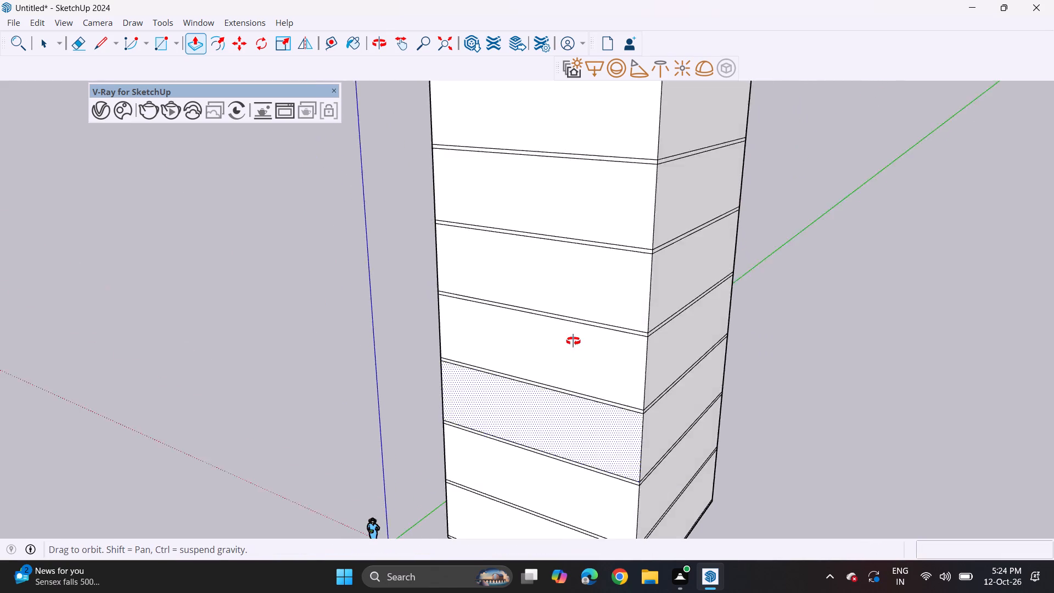
pyautogui.moveTo(573, 341); pyautogui.dragTo(568, 304, button='middle')
pyautogui.scroll(-2, 548, 298)
pyautogui.moveTo(580, 358); pyautogui.dragTo(572, 310, button='middle')
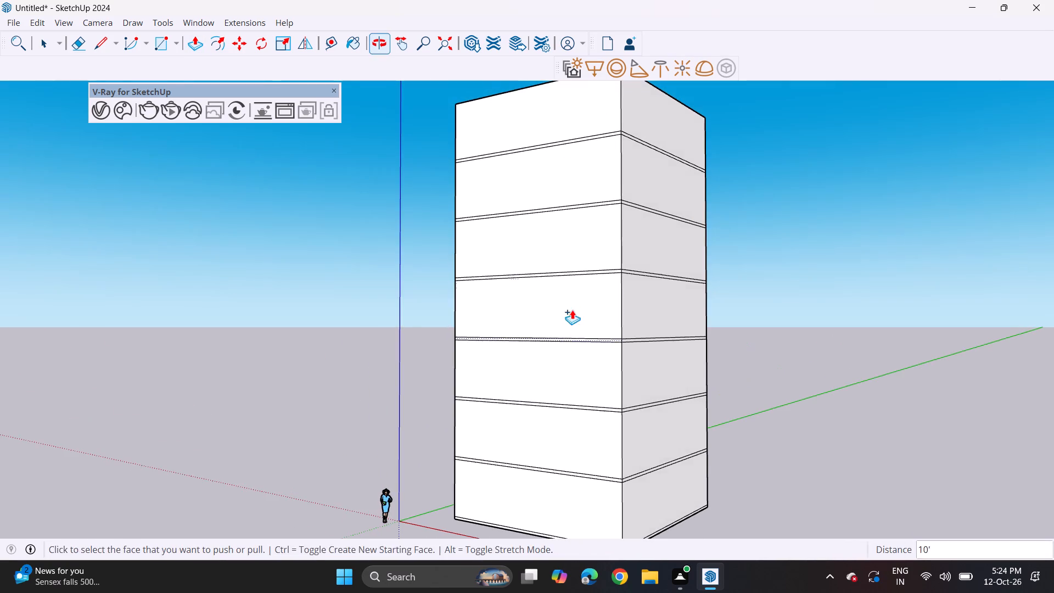
pyautogui.moveTo(565, 340); pyautogui.dragTo(563, 312, button='middle')
pyautogui.moveTo(567, 325); pyautogui.dragTo(578, 350, button='middle')
pyautogui.moveTo(574, 342); pyautogui.dragTo(542, 303, button='middle')
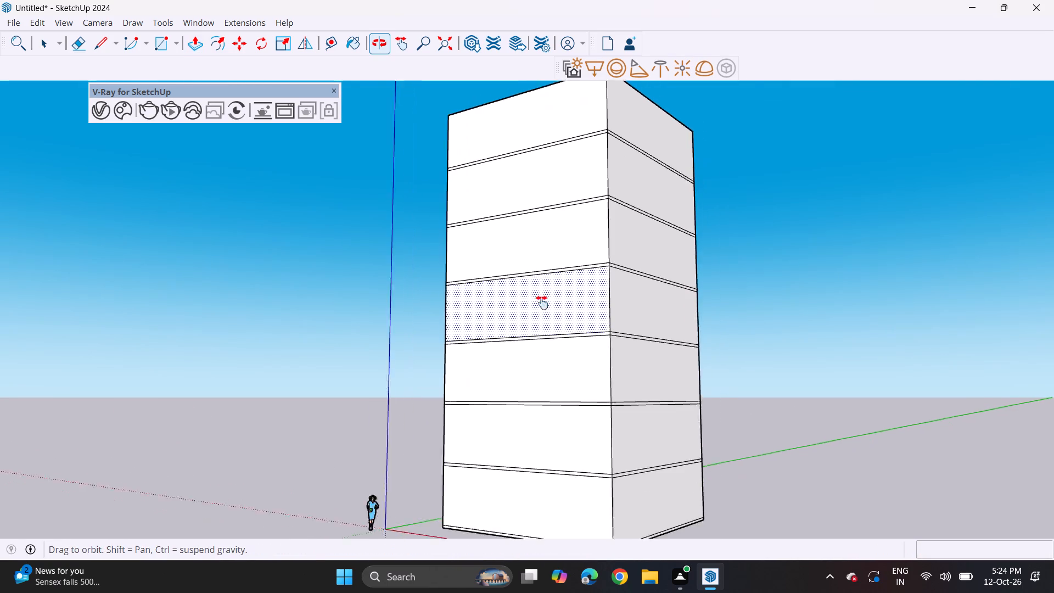
pyautogui.moveTo(542, 303); pyautogui.dragTo(534, 289, button='middle')
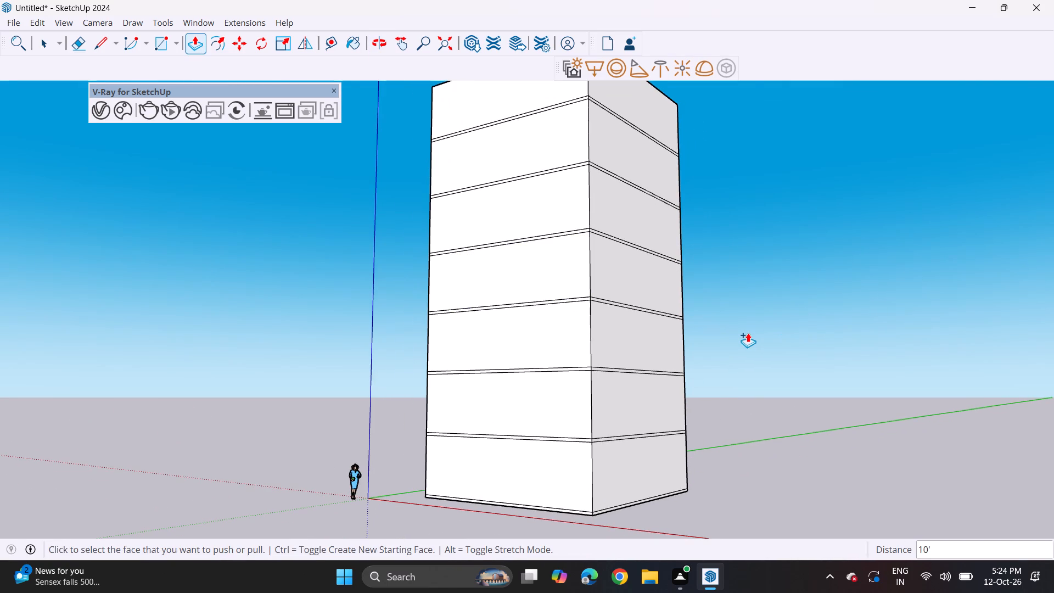
pyautogui.press('space')
pyautogui.click(745, 334)
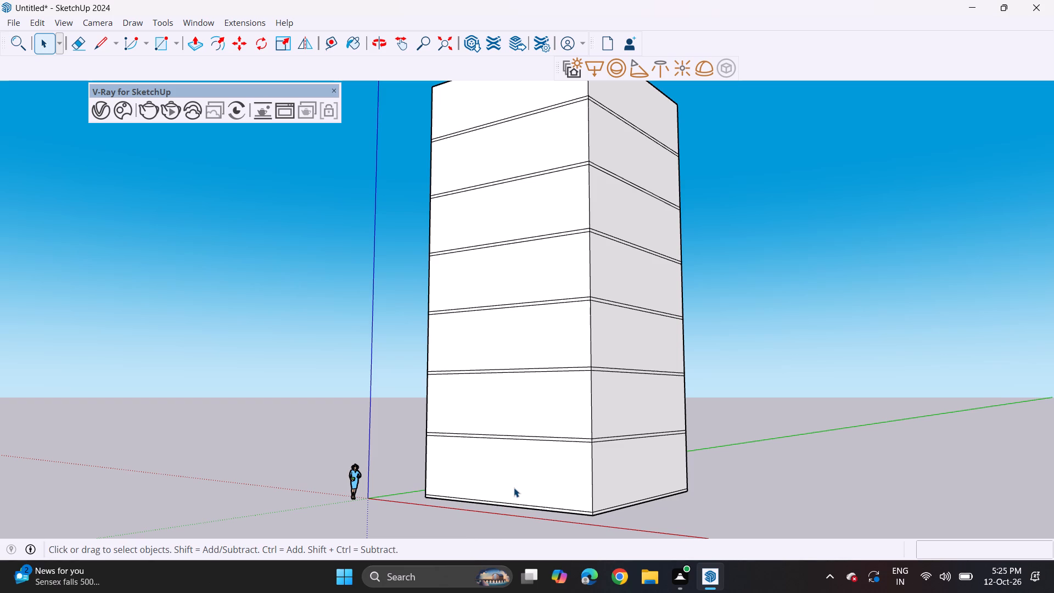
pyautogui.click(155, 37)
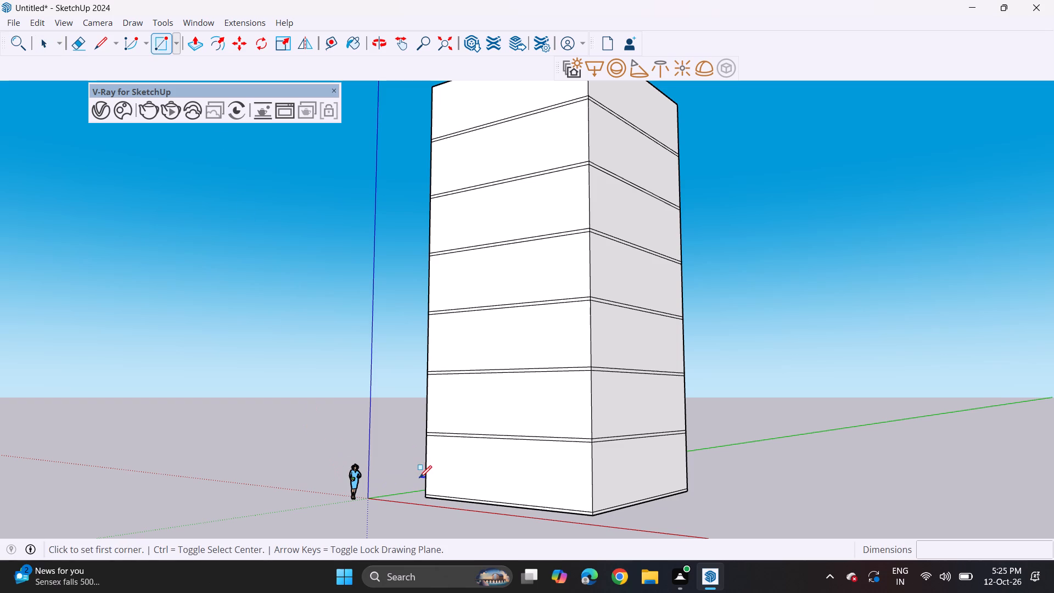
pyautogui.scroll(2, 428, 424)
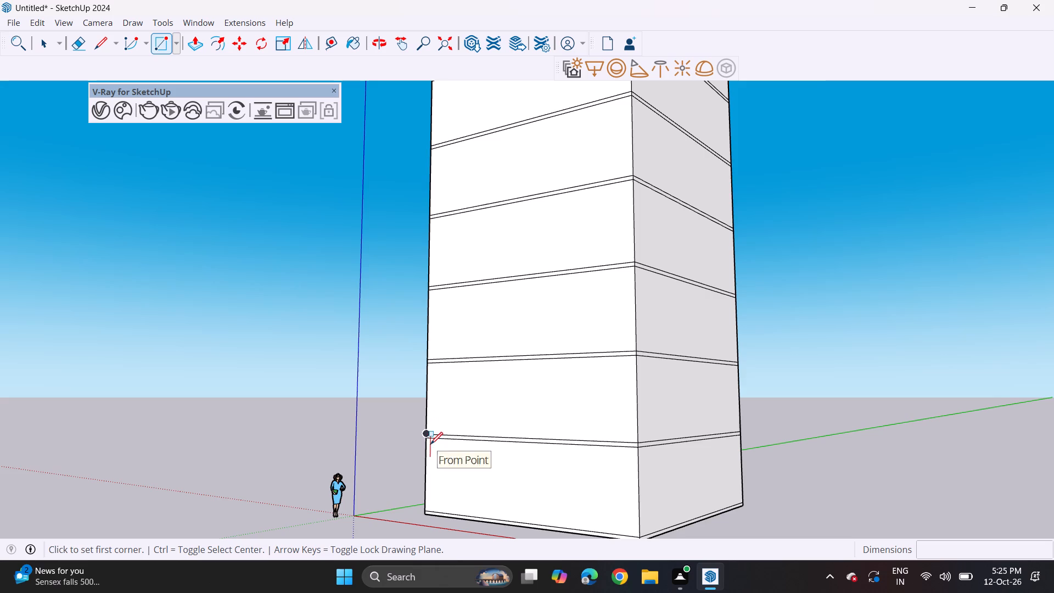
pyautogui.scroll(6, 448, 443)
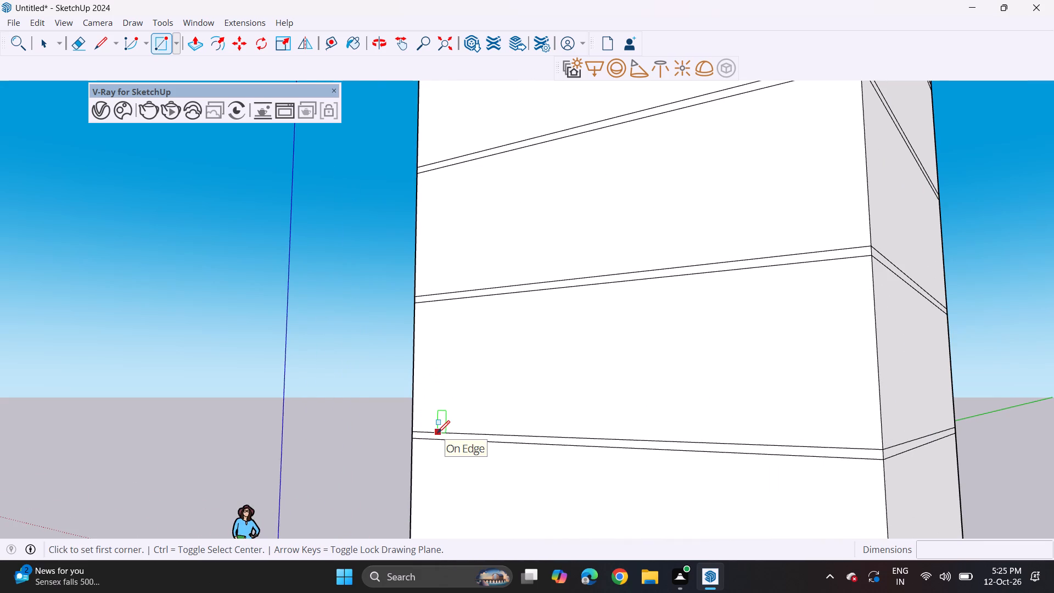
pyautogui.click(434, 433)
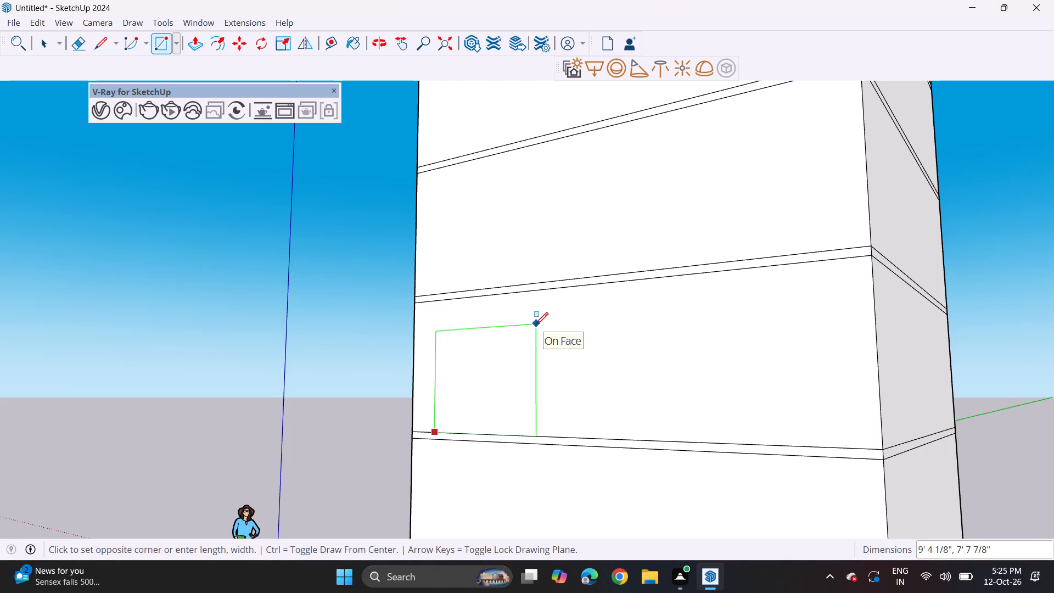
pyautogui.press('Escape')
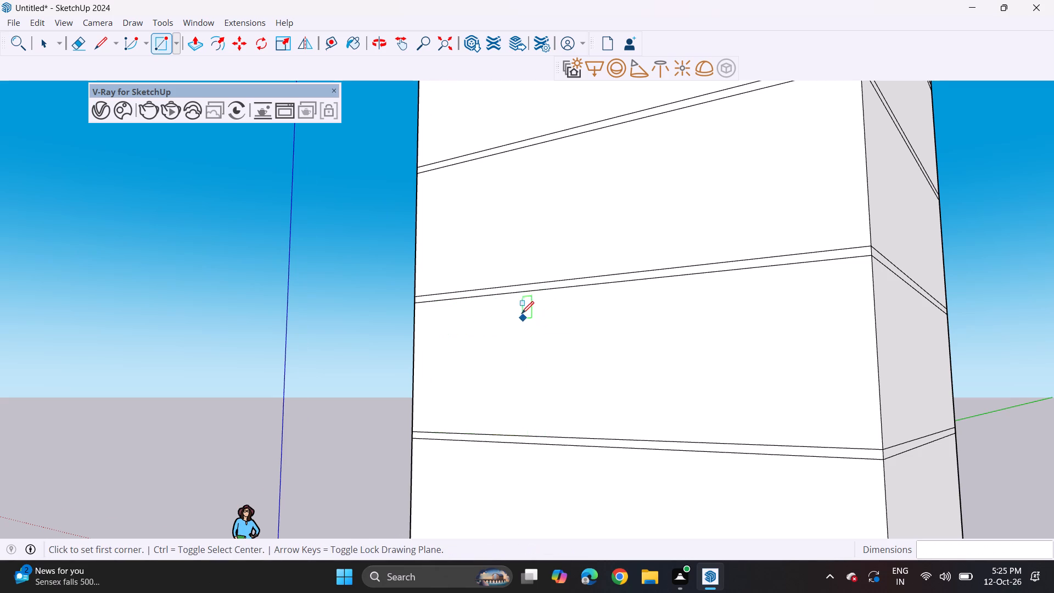
# Draw two vertical lines 62' 6" long on the front wall, between its top edge and the band above the ground storey.
pyautogui.scroll(-9, 522, 314)
pyautogui.keyDown('shift'); pyautogui.moveTo(518, 315); pyautogui.dragTo(436, 417, button='middle'); pyautogui.keyUp('shift')
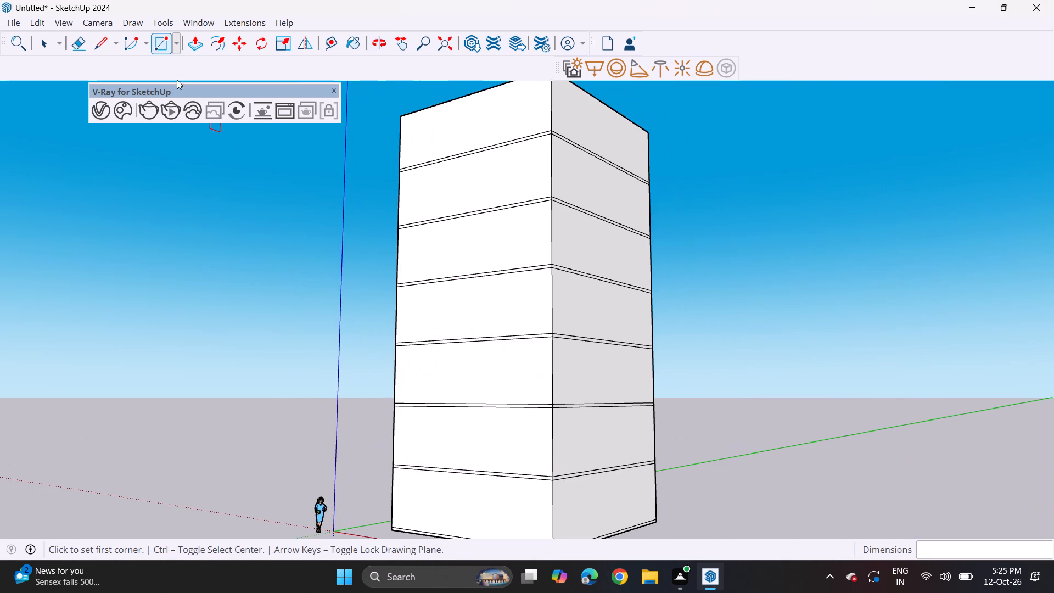
pyautogui.click(110, 43)
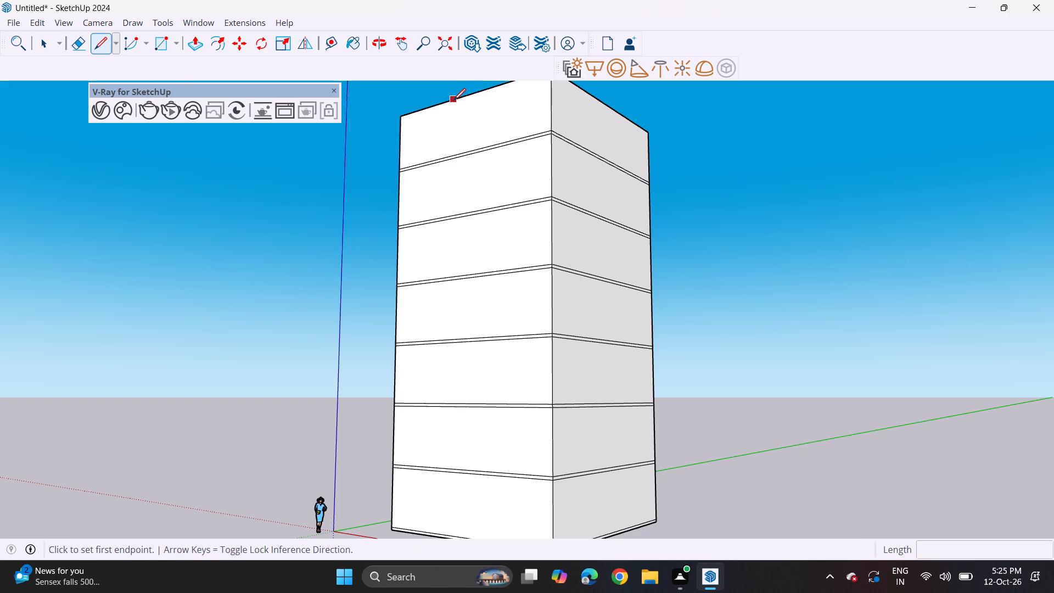
pyautogui.click(449, 97)
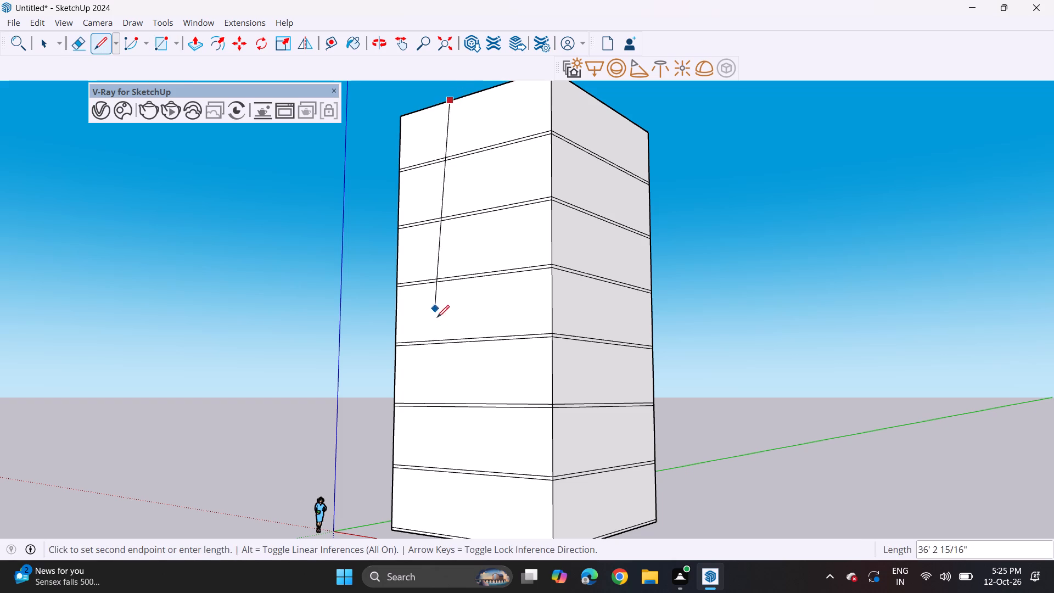
pyautogui.click(447, 469)
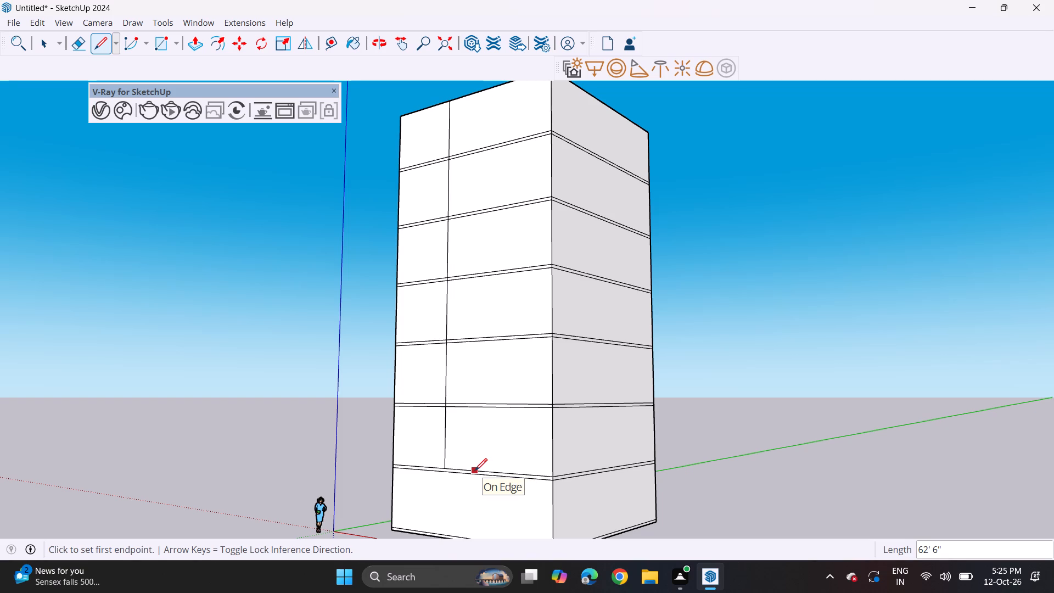
pyautogui.click(475, 471)
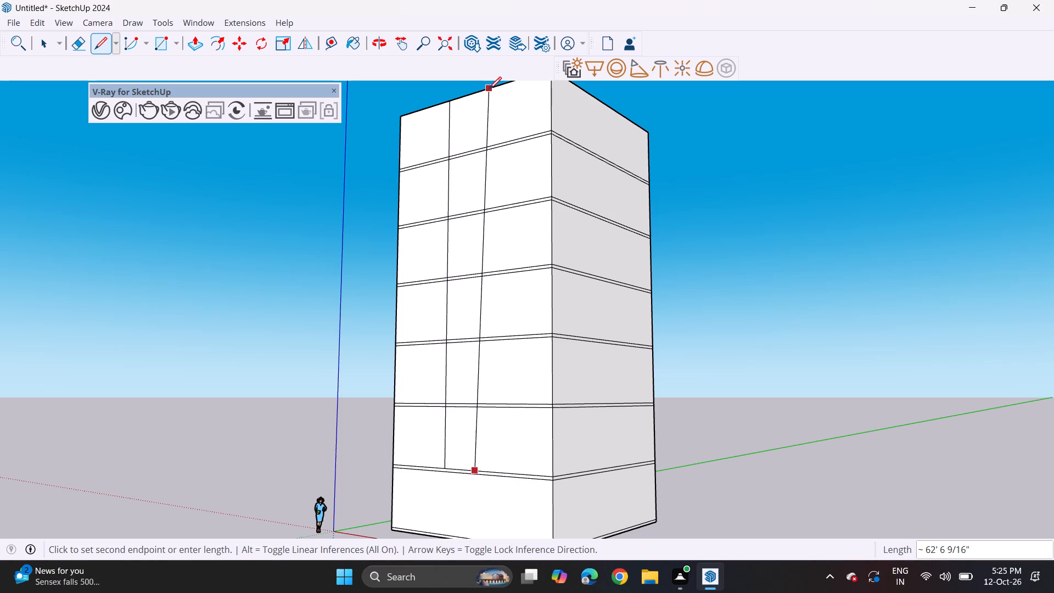
pyautogui.click(483, 89)
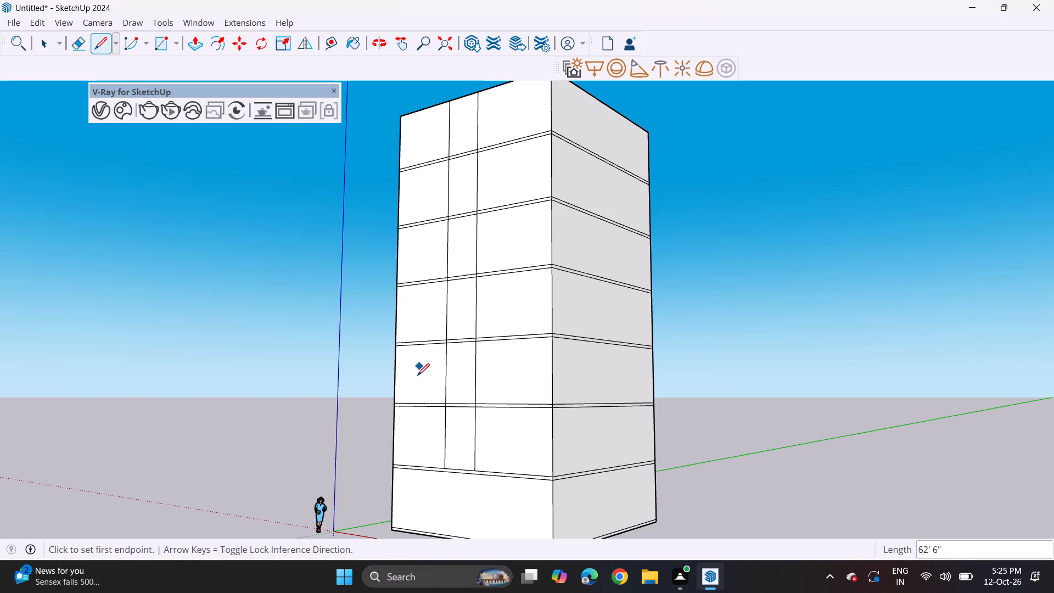
# Draw a rectangle about 10' 11" by 8' 3" on the second storey's front wall, from above the band to the left vertical line.
pyautogui.scroll(1, 418, 442)
pyautogui.click(155, 43)
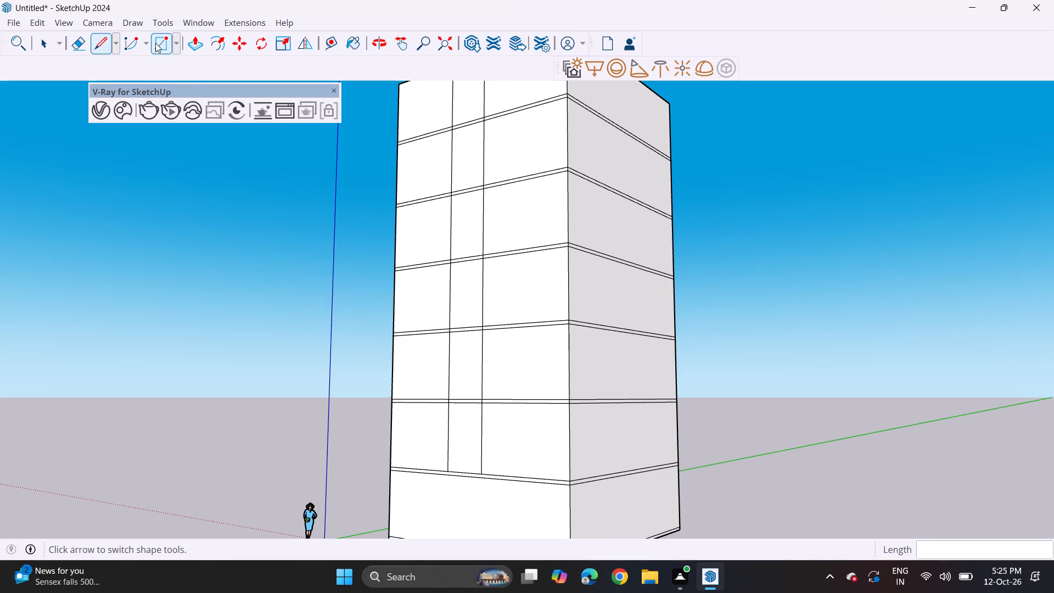
pyautogui.scroll(2, 397, 434)
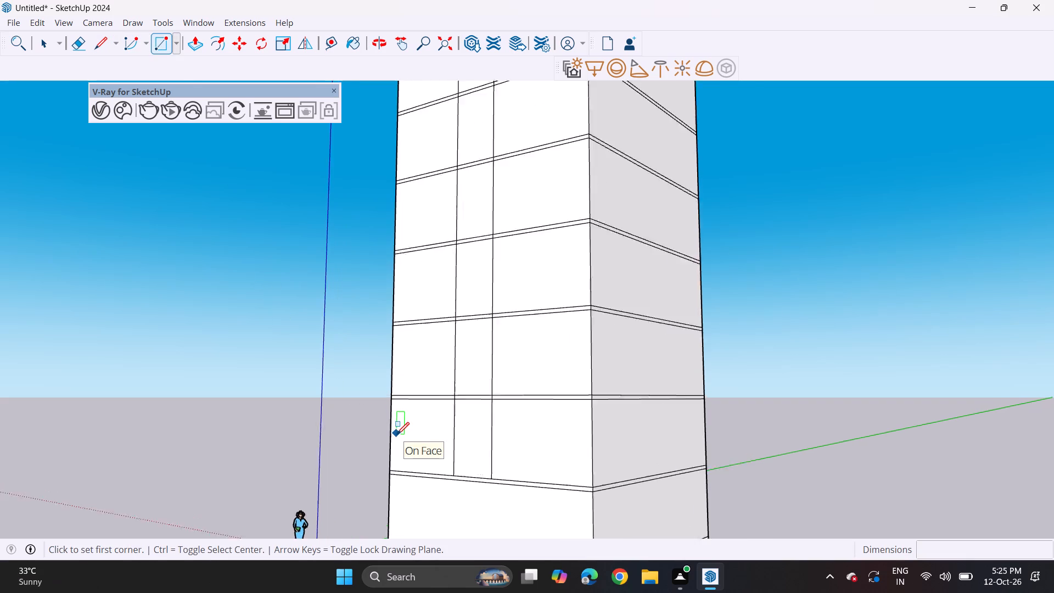
pyautogui.scroll(5, 397, 434)
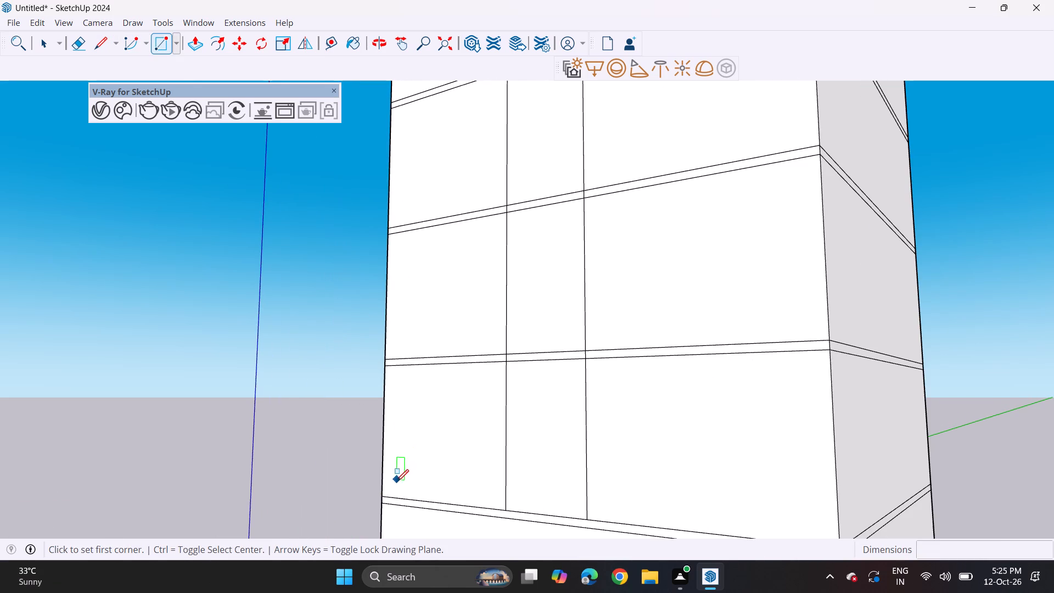
pyautogui.click(392, 496)
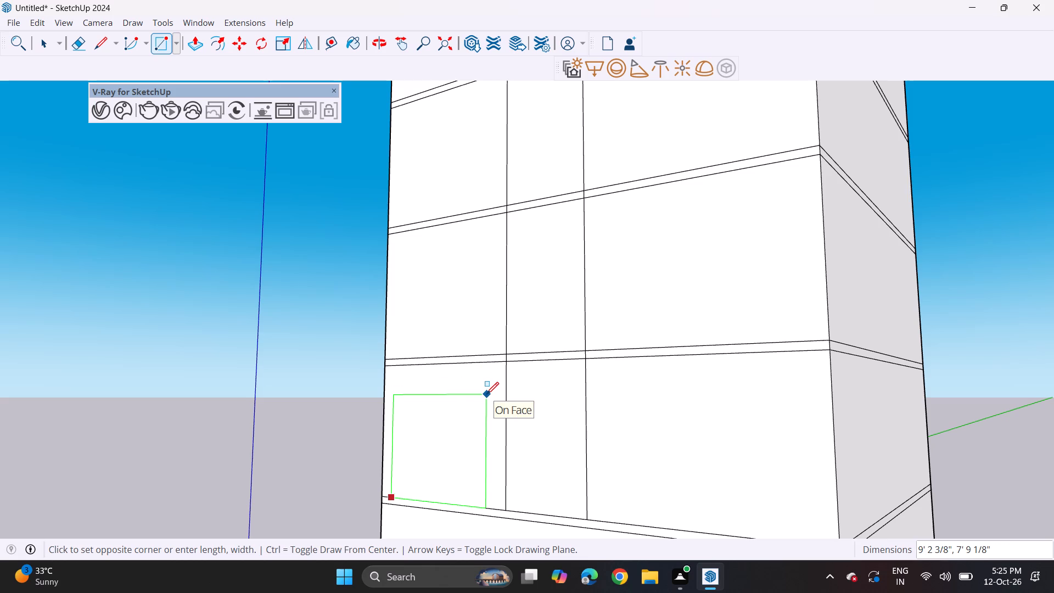
pyautogui.click(505, 388)
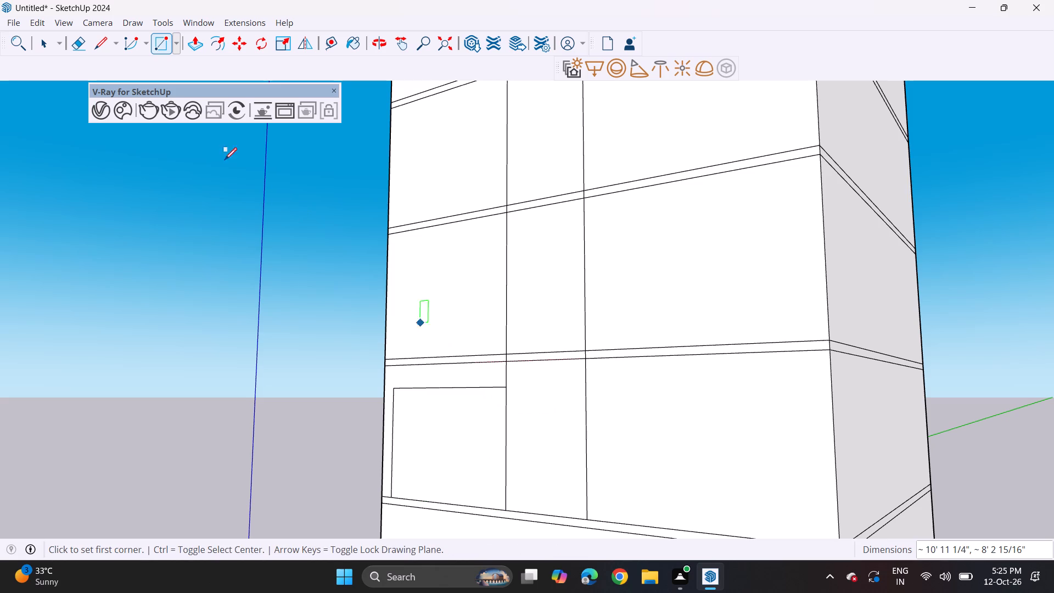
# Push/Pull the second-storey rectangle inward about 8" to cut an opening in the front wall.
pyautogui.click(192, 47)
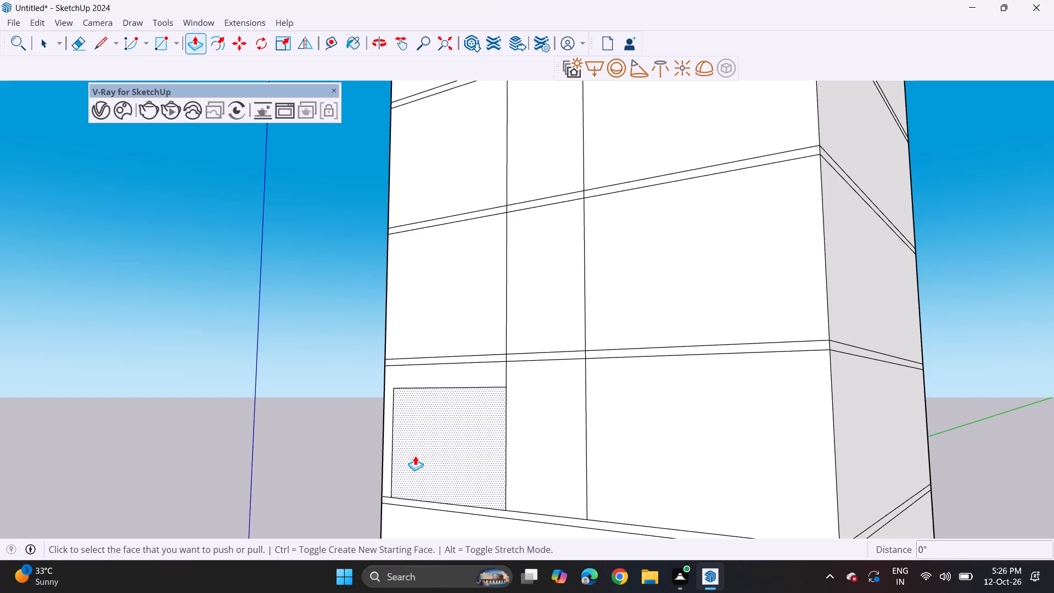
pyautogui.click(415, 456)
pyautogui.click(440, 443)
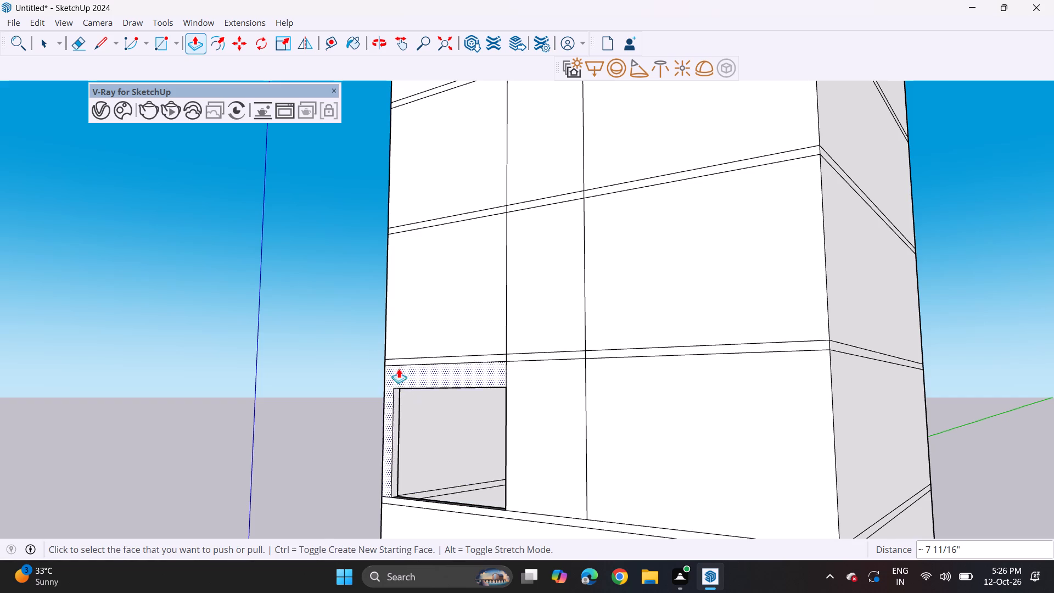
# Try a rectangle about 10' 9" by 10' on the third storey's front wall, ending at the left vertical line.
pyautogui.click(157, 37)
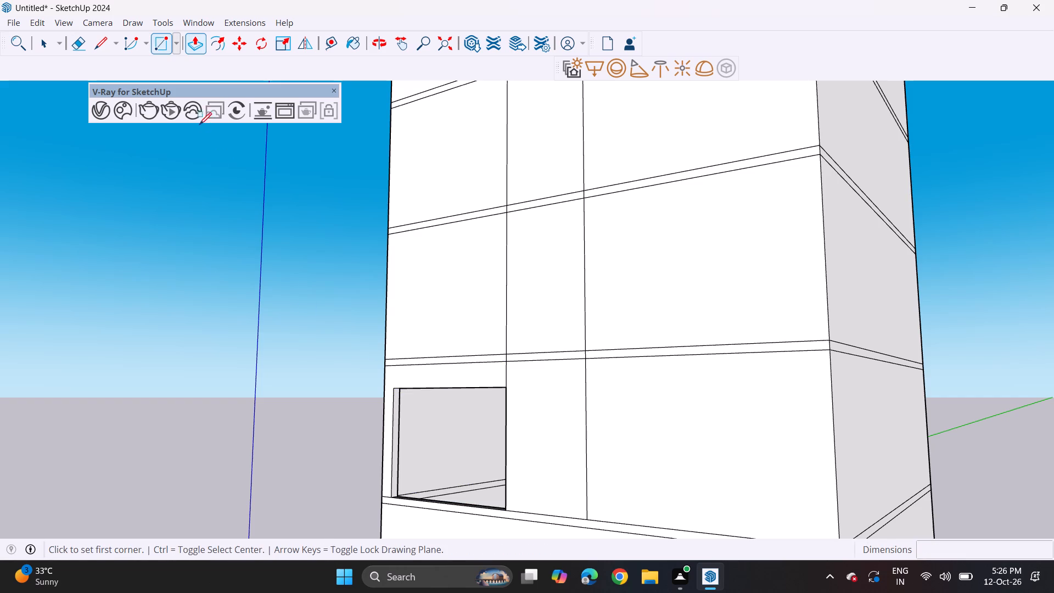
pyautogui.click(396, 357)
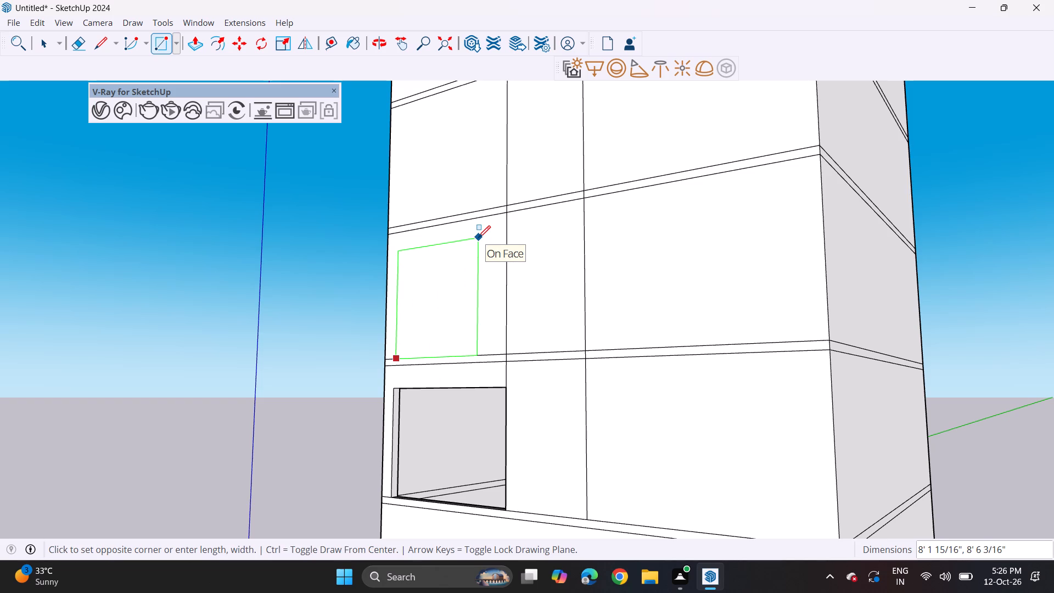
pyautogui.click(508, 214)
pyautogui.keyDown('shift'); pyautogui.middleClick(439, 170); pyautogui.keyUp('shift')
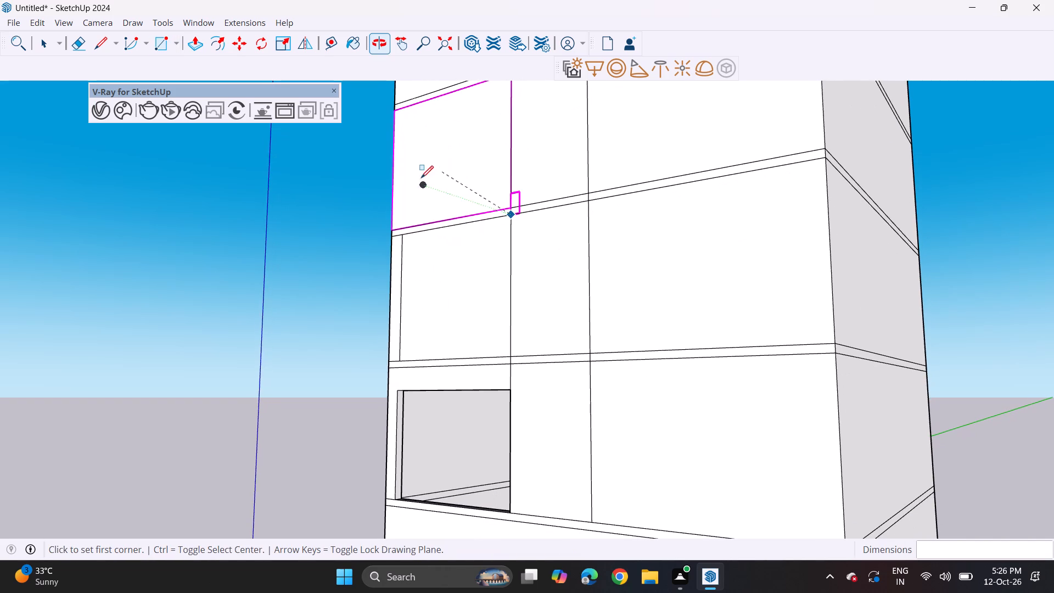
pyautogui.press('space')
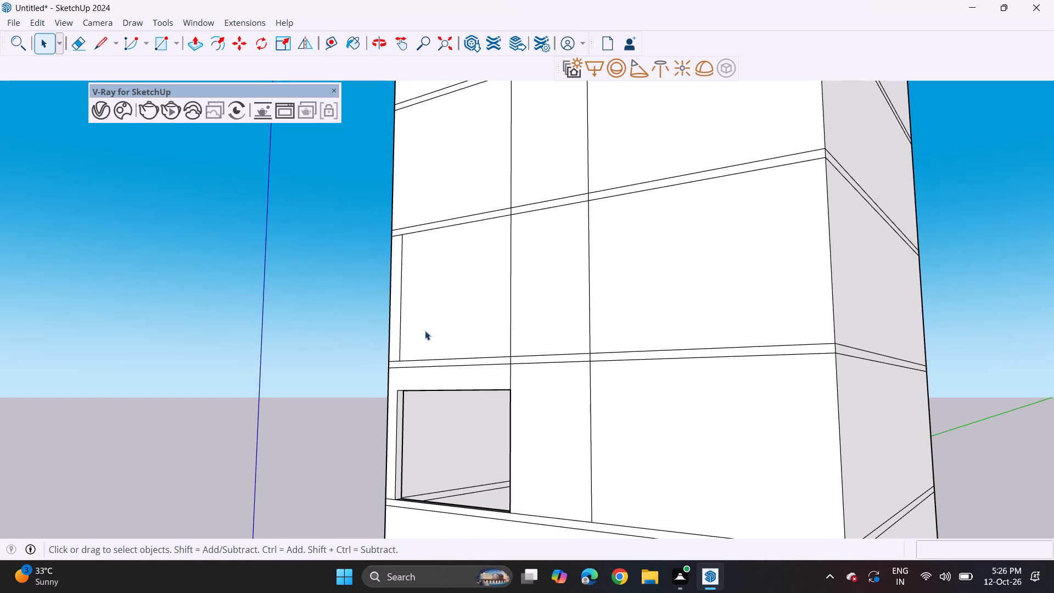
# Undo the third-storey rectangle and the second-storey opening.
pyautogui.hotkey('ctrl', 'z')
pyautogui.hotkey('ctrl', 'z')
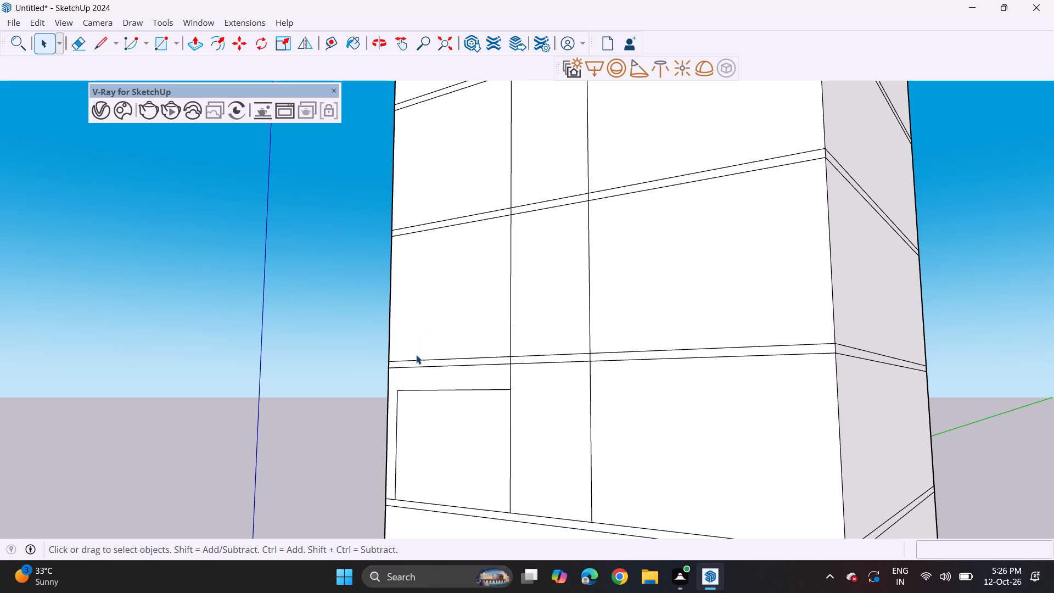
# Copy the second-storey rectangle with its edges up in 10' 6" moves onto the third and fourth storeys.
pyautogui.doubleClick(446, 460)
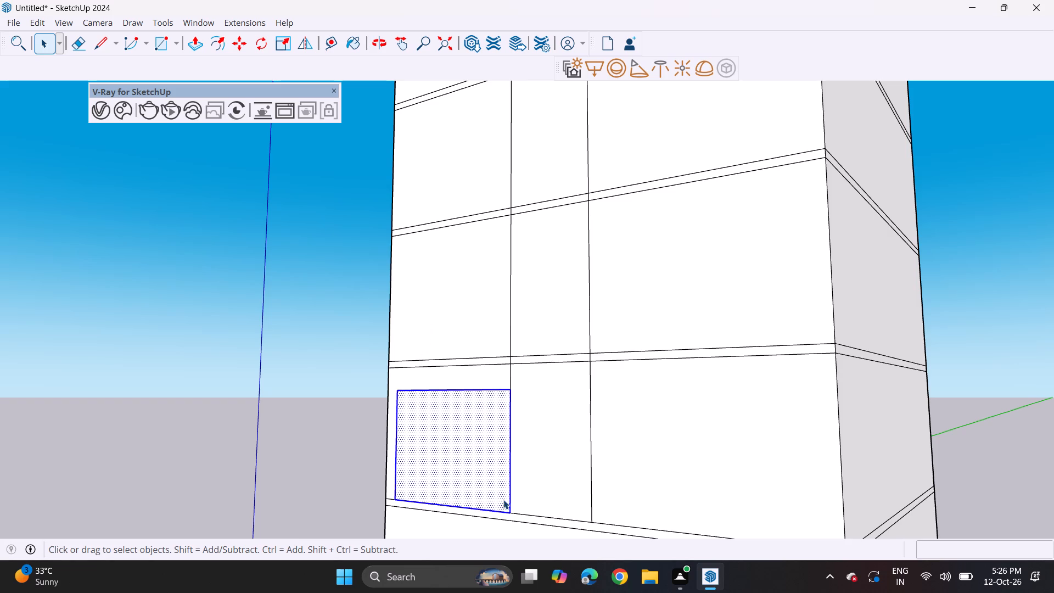
pyautogui.press('m')
pyautogui.click(511, 514)
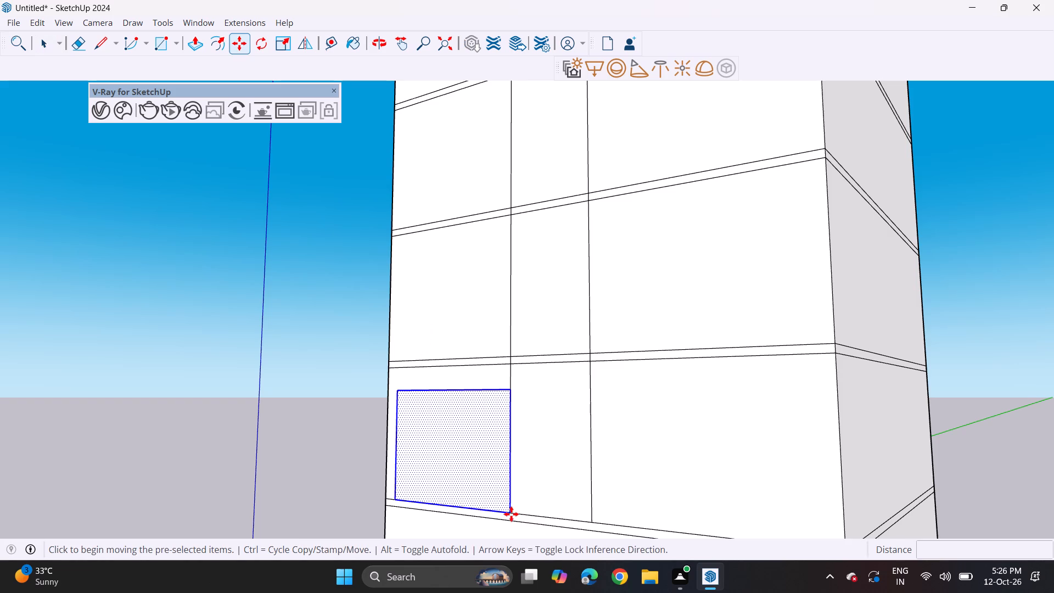
pyautogui.click(510, 360)
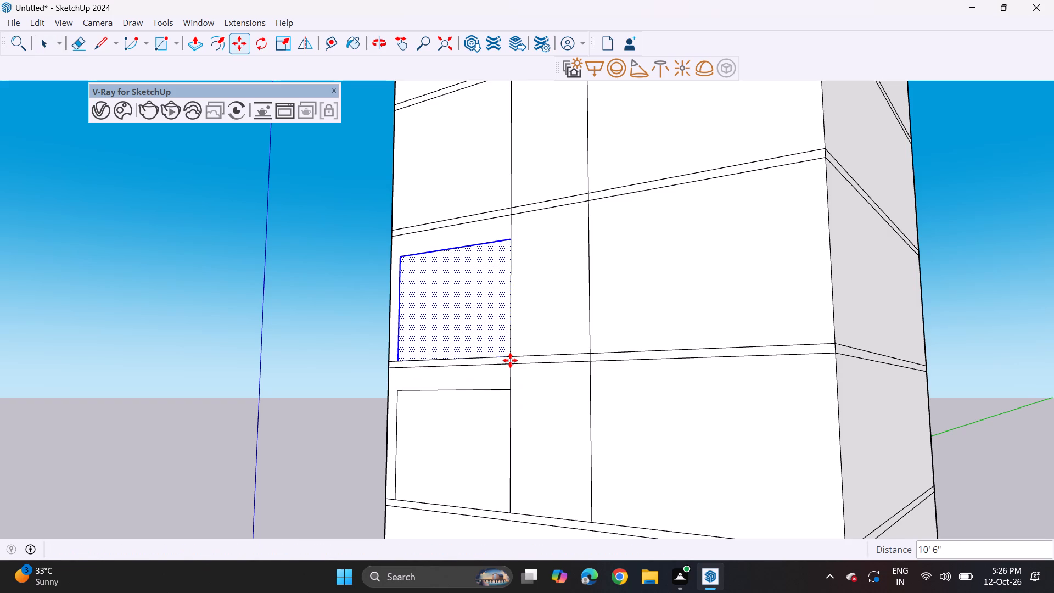
pyautogui.click(511, 353)
pyautogui.keyDown('shift'); pyautogui.moveTo(500, 240); pyautogui.dragTo(500, 261, button='middle'); pyautogui.keyUp('shift')
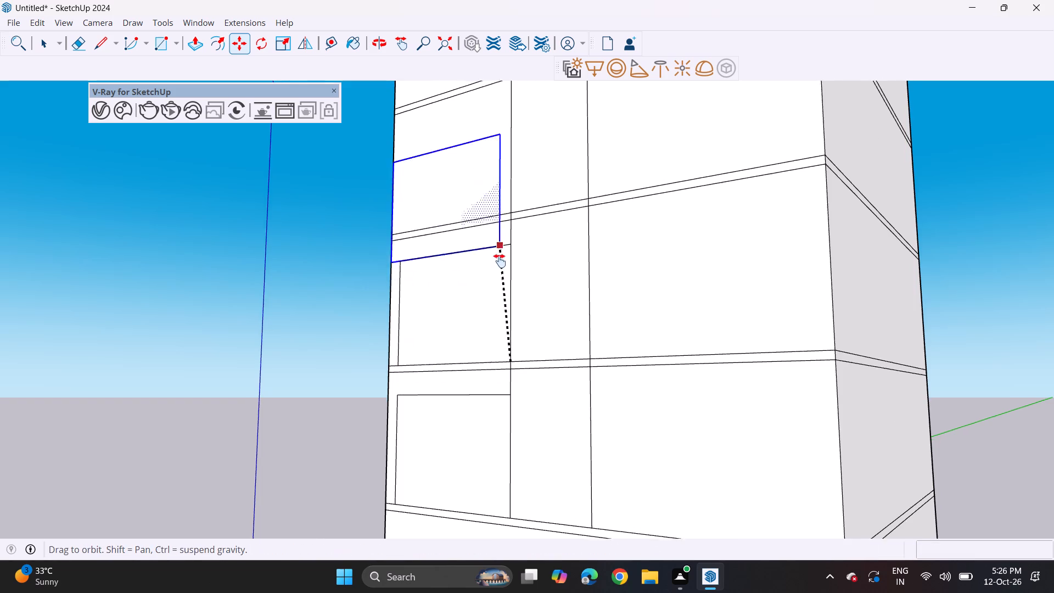
pyautogui.keyDown('shift'); pyautogui.moveTo(500, 261); pyautogui.dragTo(489, 368, button='middle'); pyautogui.keyUp('shift')
pyautogui.click(501, 334)
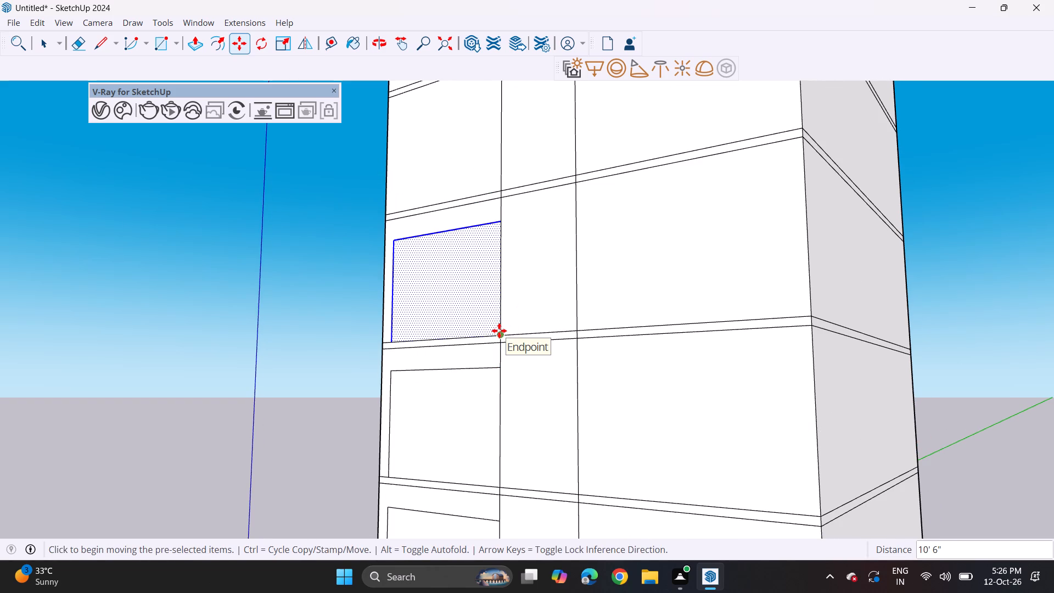
# Copy the fourth-storey rectangle up in 10' 6" moves onto the fifth, sixth and seventh storeys.
pyautogui.click(499, 331)
pyautogui.keyDown('shift'); pyautogui.moveTo(498, 292); pyautogui.dragTo(484, 429, button='middle'); pyautogui.keyUp('shift')
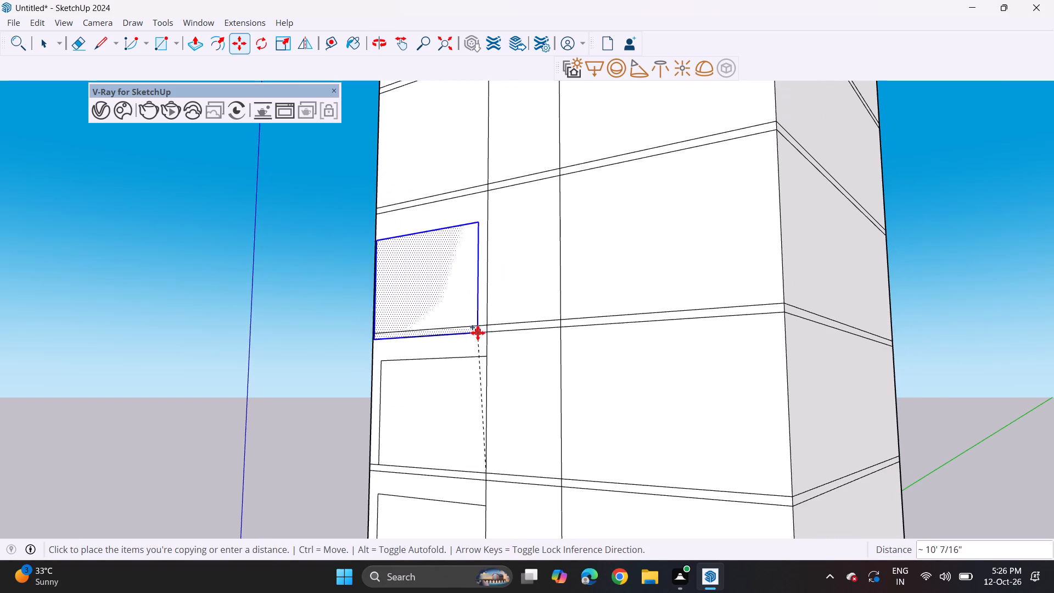
pyautogui.click(485, 321)
pyautogui.click(488, 323)
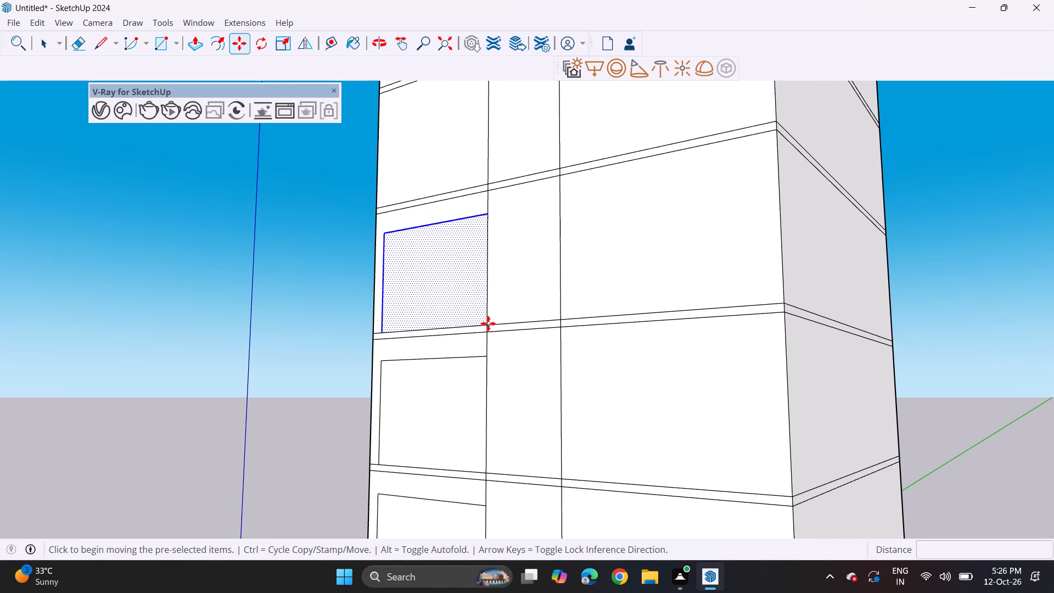
pyautogui.keyDown('shift'); pyautogui.moveTo(482, 256); pyautogui.dragTo(475, 441, button='middle'); pyautogui.keyUp('shift')
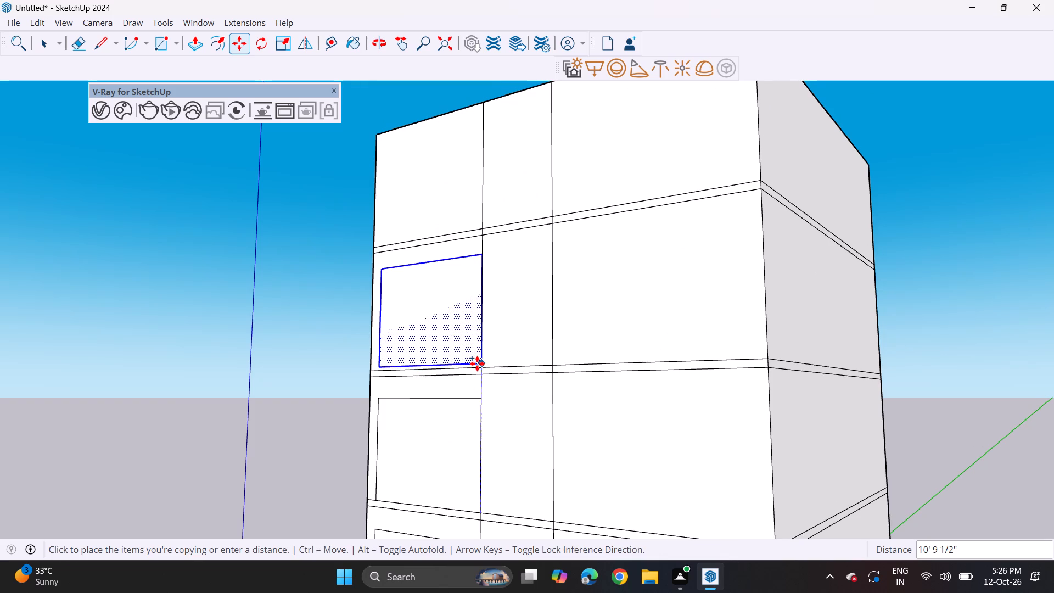
pyautogui.click(480, 367)
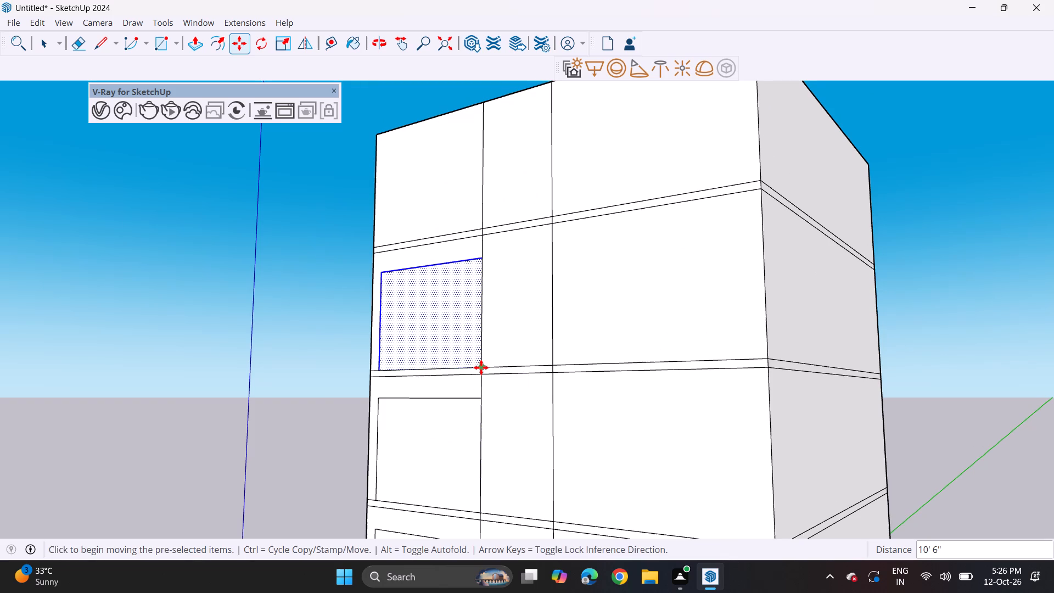
pyautogui.click(481, 367)
pyautogui.keyDown('shift'); pyautogui.moveTo(480, 275); pyautogui.dragTo(475, 365, button='middle'); pyautogui.keyUp('shift')
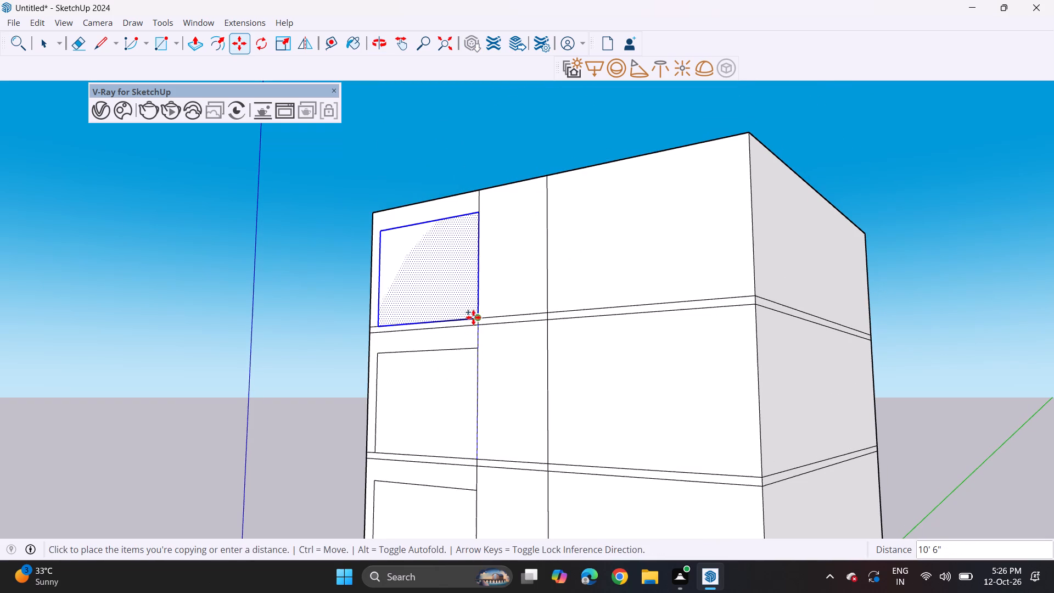
pyautogui.click(473, 317)
# Draw a rectangle about 13' 2" by 8' 5" on the second storey's front wall, starting from the right vertical line's lower endpoint.
pyautogui.scroll(-7, 422, 265)
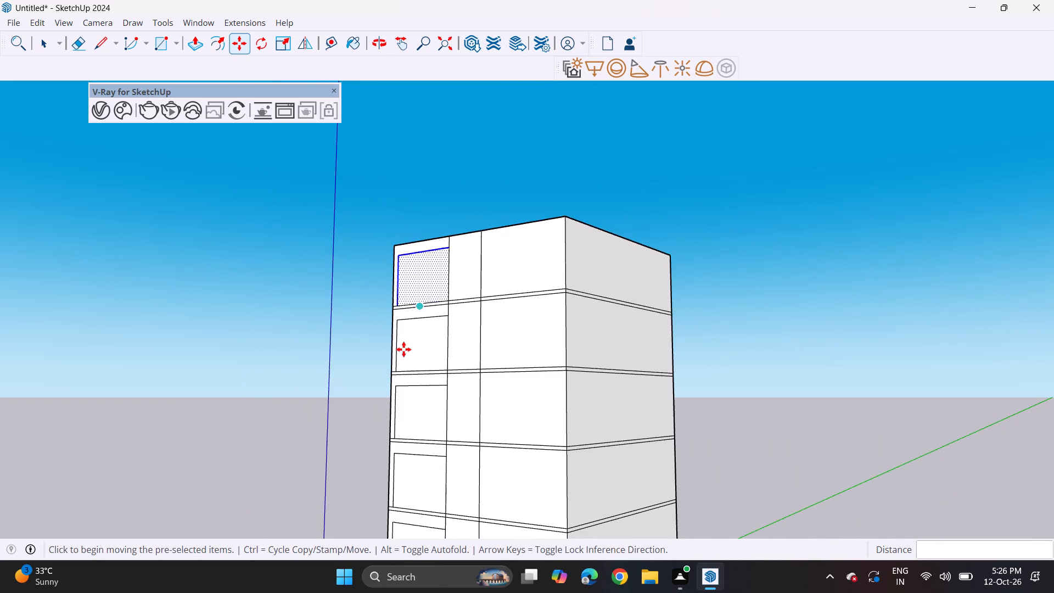
pyautogui.keyDown('shift'); pyautogui.moveTo(399, 374); pyautogui.dragTo(418, 276, button='middle'); pyautogui.keyUp('shift')
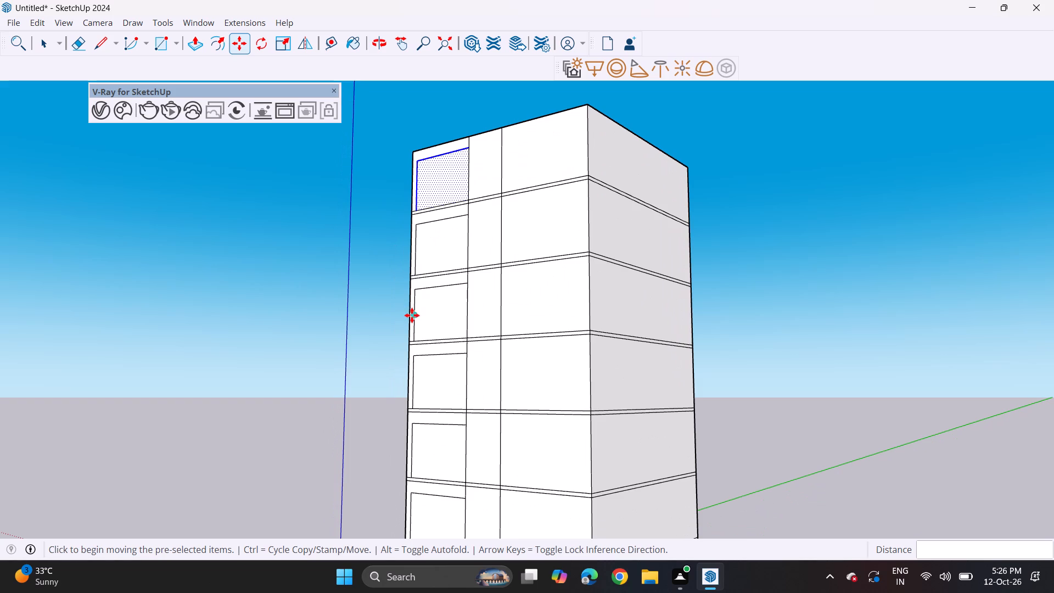
pyautogui.scroll(-2, 411, 317)
pyautogui.moveTo(434, 385); pyautogui.dragTo(425, 321, button='middle')
pyautogui.moveTo(425, 321); pyautogui.dragTo(425, 327, button='middle')
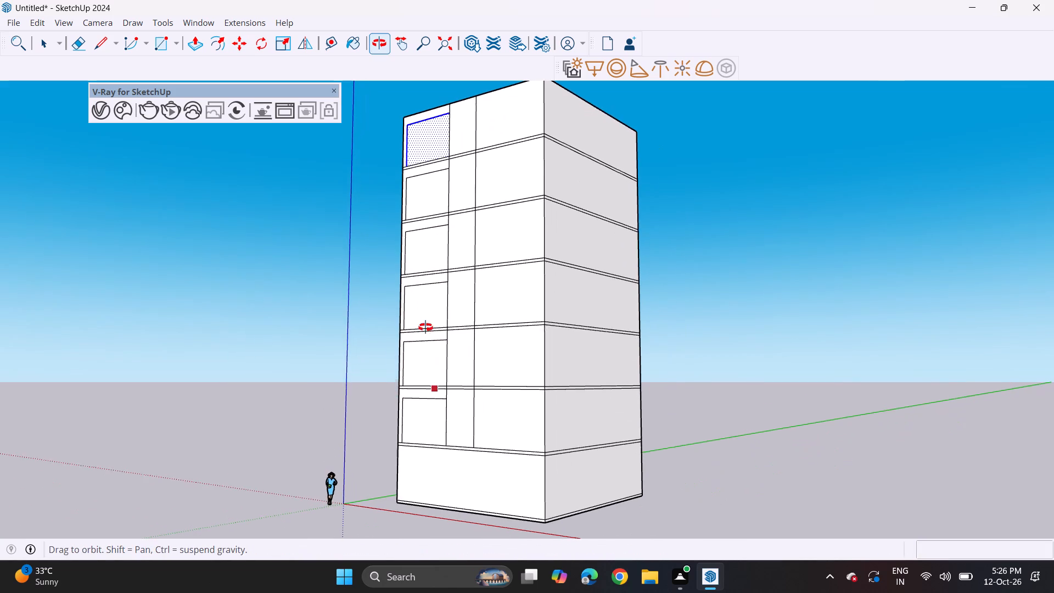
pyautogui.moveTo(425, 327); pyautogui.dragTo(423, 343, button='middle')
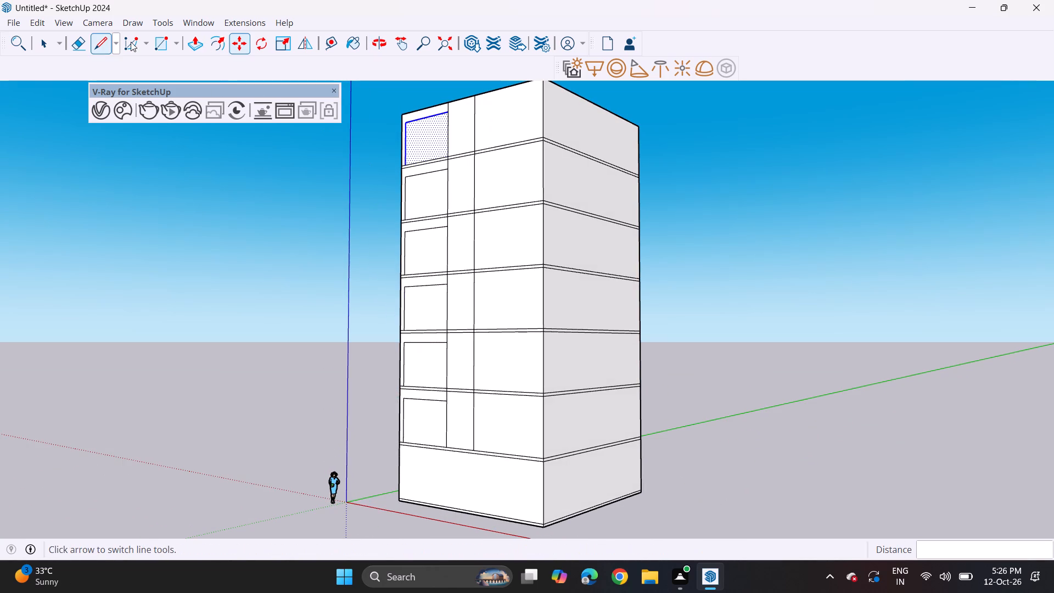
pyautogui.click(167, 39)
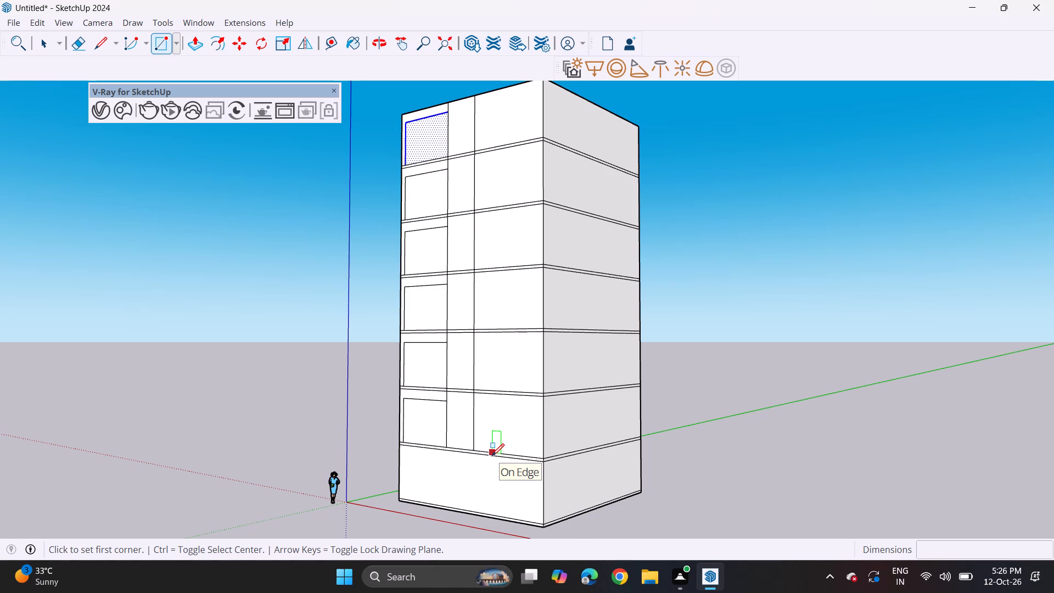
pyautogui.scroll(8, 492, 456)
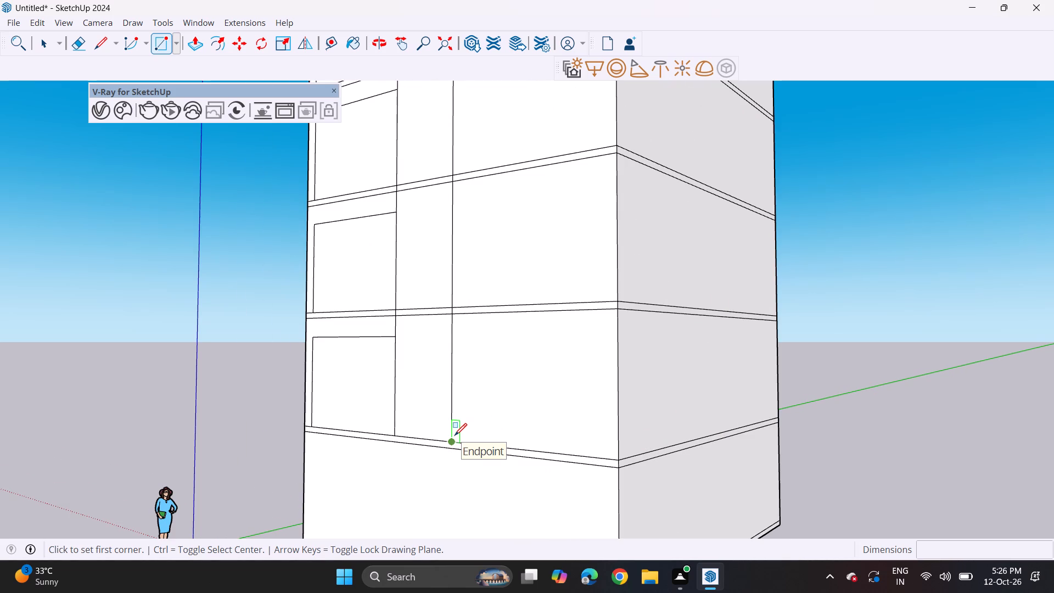
pyautogui.click(455, 435)
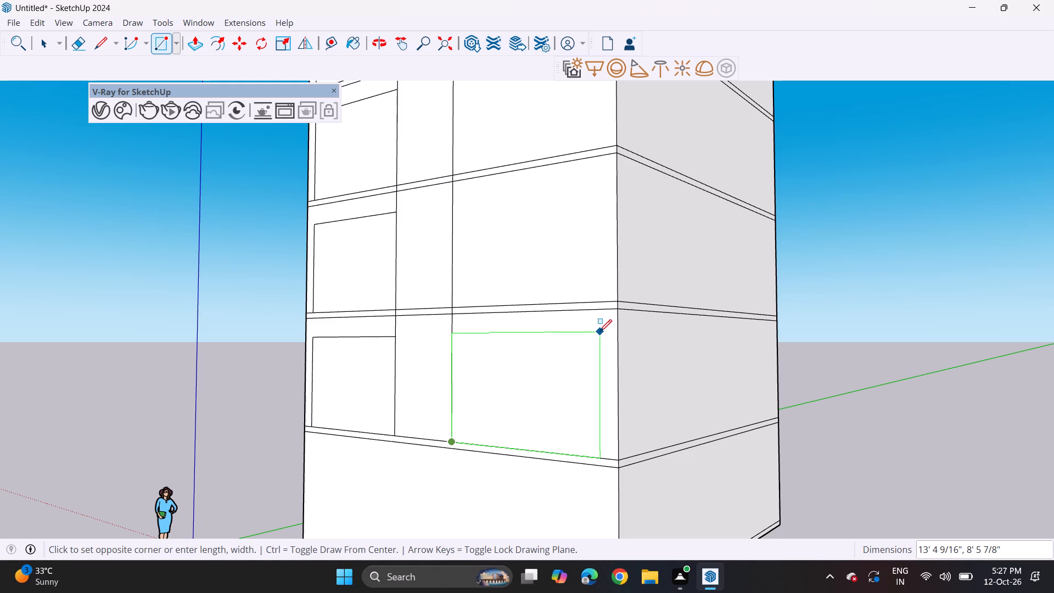
pyautogui.click(597, 333)
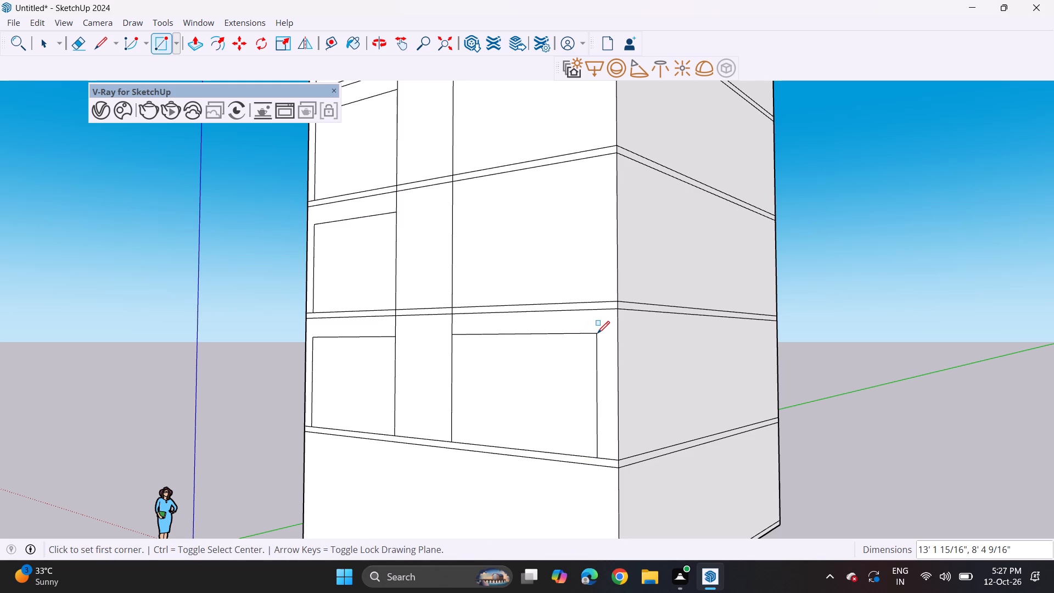
pyautogui.click(489, 395)
pyautogui.press('space')
# Copy the wider second-storey rectangle with its edges up in 10' 6" moves onto the third and fourth storeys.
pyautogui.doubleClick(495, 393)
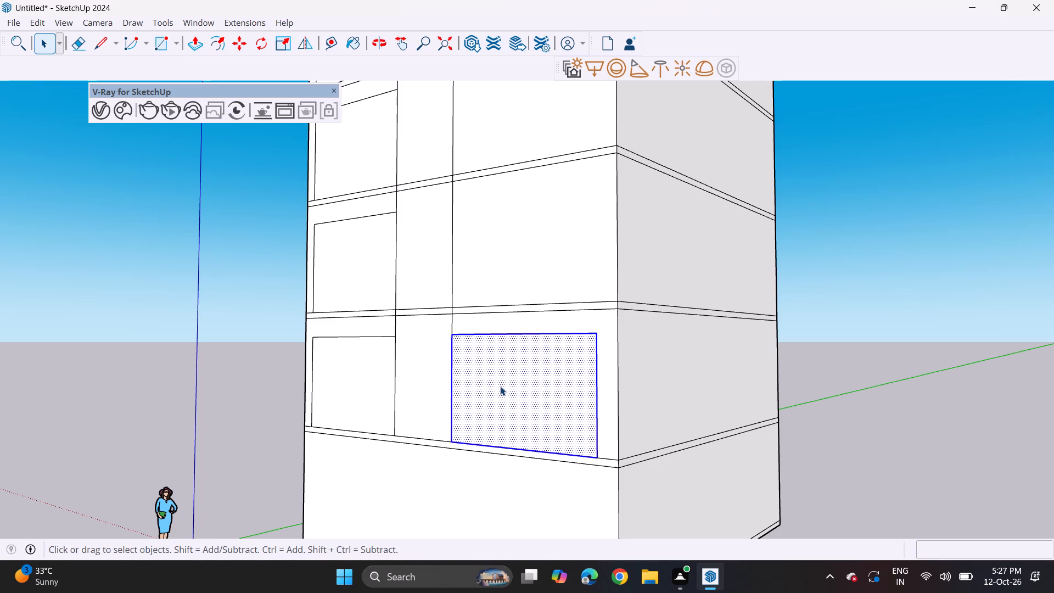
pyautogui.press('m')
pyautogui.click(451, 444)
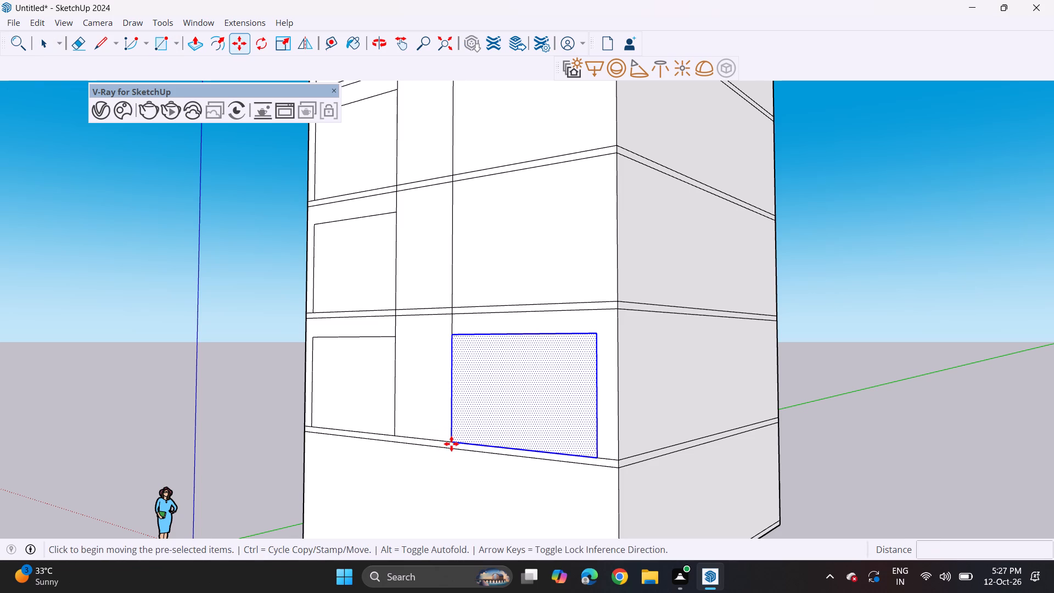
pyautogui.click(454, 310)
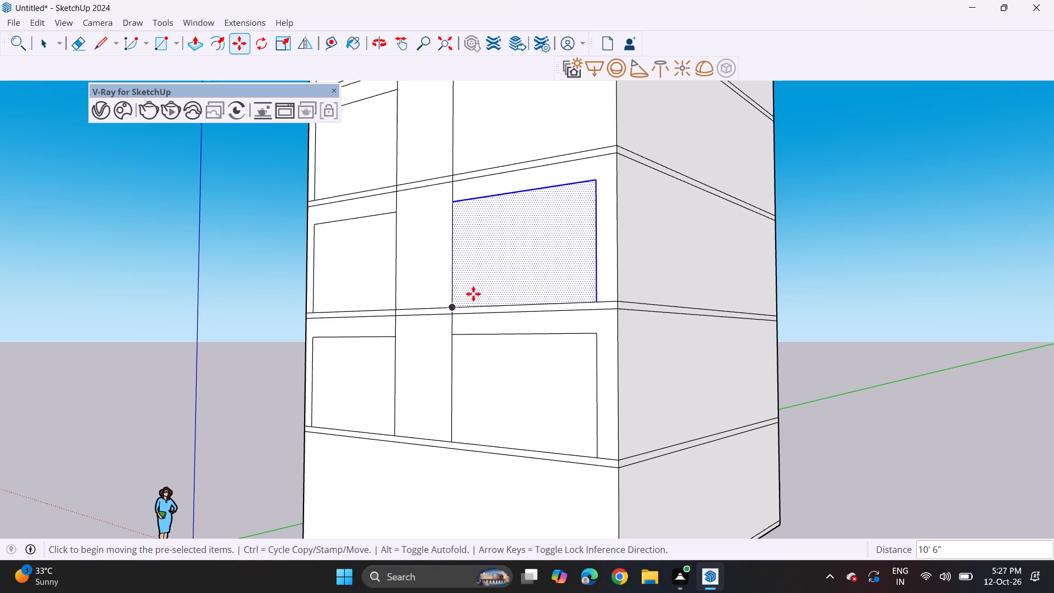
pyautogui.click(450, 309)
pyautogui.keyDown('shift'); pyautogui.moveTo(445, 215); pyautogui.dragTo(440, 265, button='middle'); pyautogui.keyUp('shift')
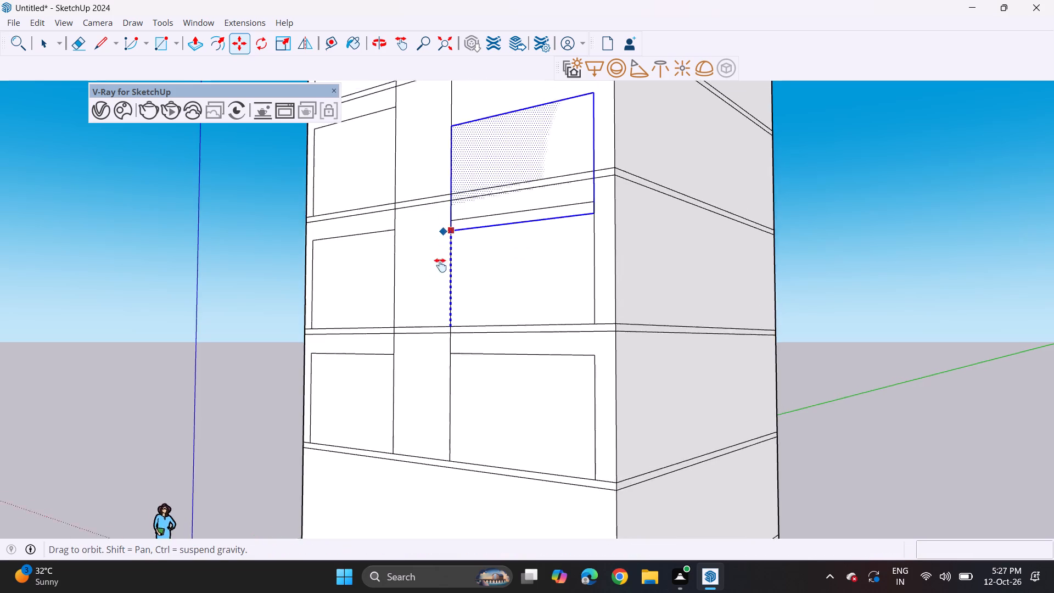
pyautogui.keyDown('shift'); pyautogui.moveTo(440, 265); pyautogui.dragTo(430, 335, button='middle'); pyautogui.keyUp('shift')
pyautogui.click(431, 298)
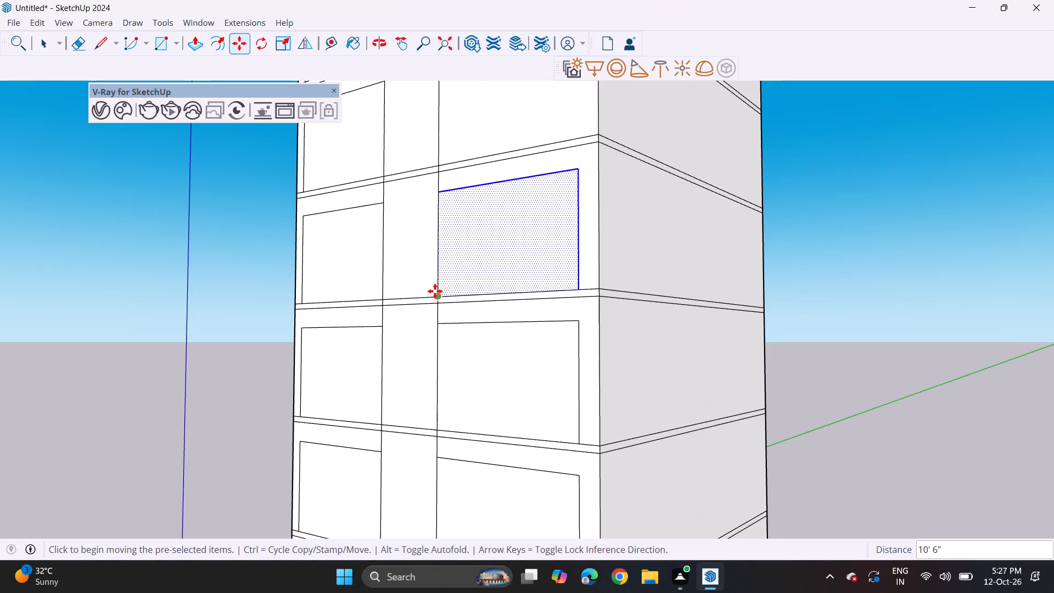
# Copy the fourth-storey wider rectangle up in 10' 6" moves onto the fifth, sixth and seventh storeys.
pyautogui.click(435, 294)
pyautogui.keyDown('shift'); pyautogui.moveTo(445, 220); pyautogui.dragTo(414, 434, button='middle'); pyautogui.keyUp('shift')
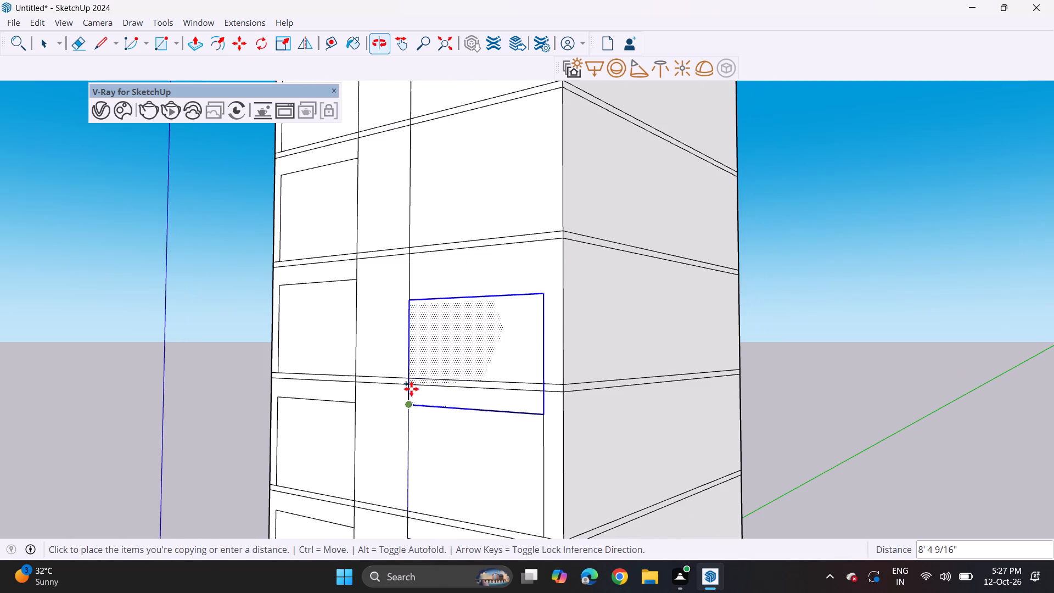
pyautogui.click(410, 377)
pyautogui.click(407, 374)
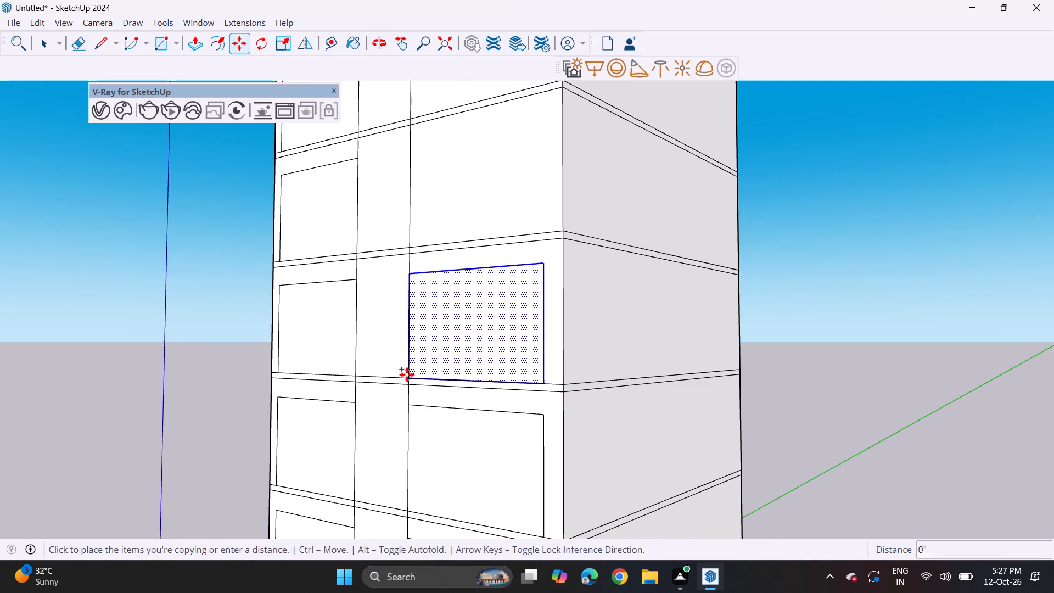
pyautogui.click(406, 250)
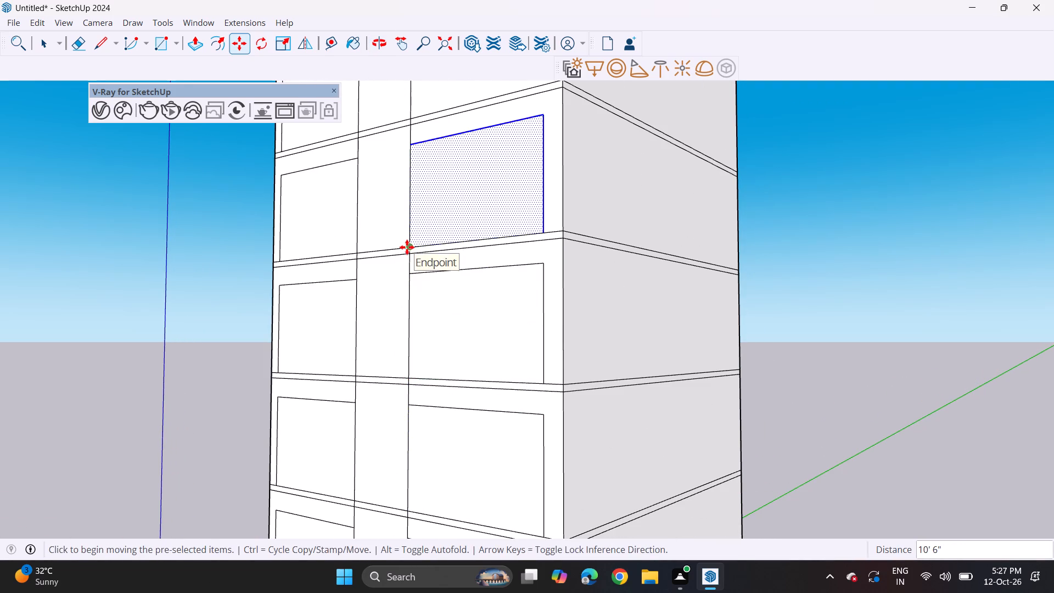
pyautogui.keyDown('shift'); pyautogui.moveTo(406, 261); pyautogui.dragTo(384, 399, button='middle'); pyautogui.keyUp('shift')
pyautogui.click(388, 384)
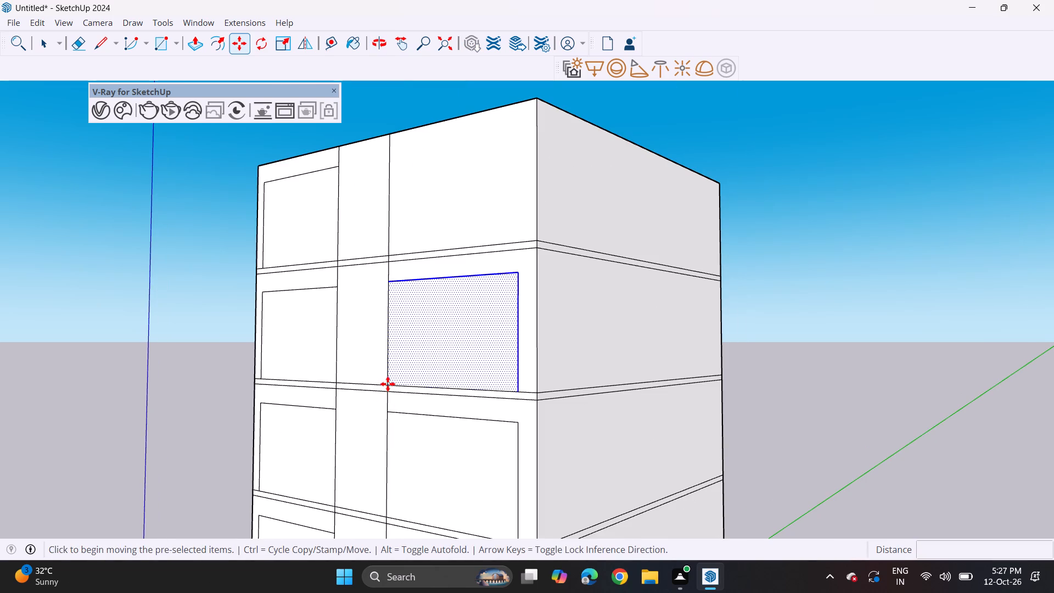
pyautogui.click(393, 253)
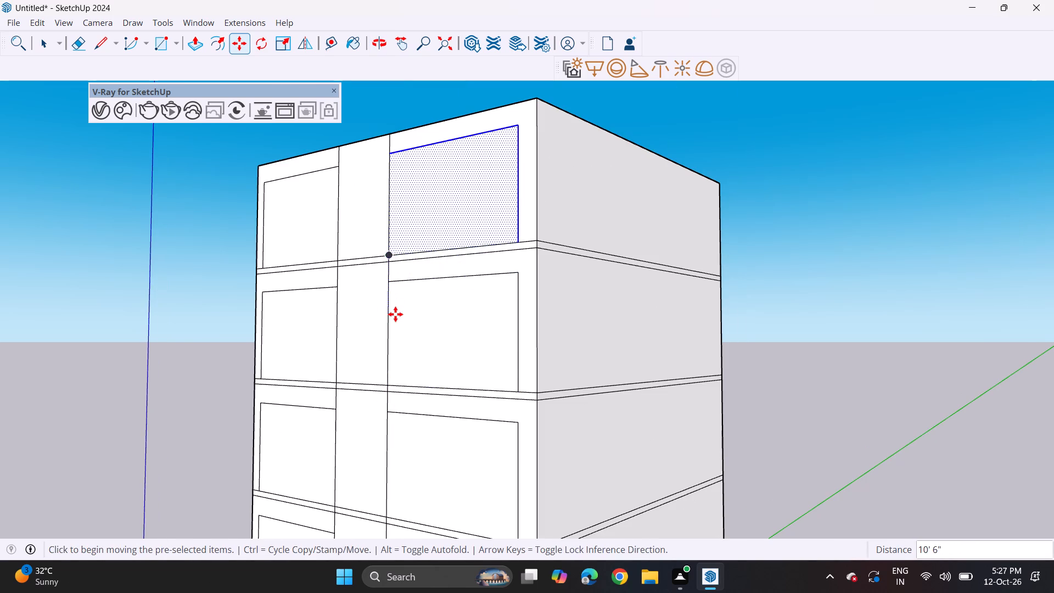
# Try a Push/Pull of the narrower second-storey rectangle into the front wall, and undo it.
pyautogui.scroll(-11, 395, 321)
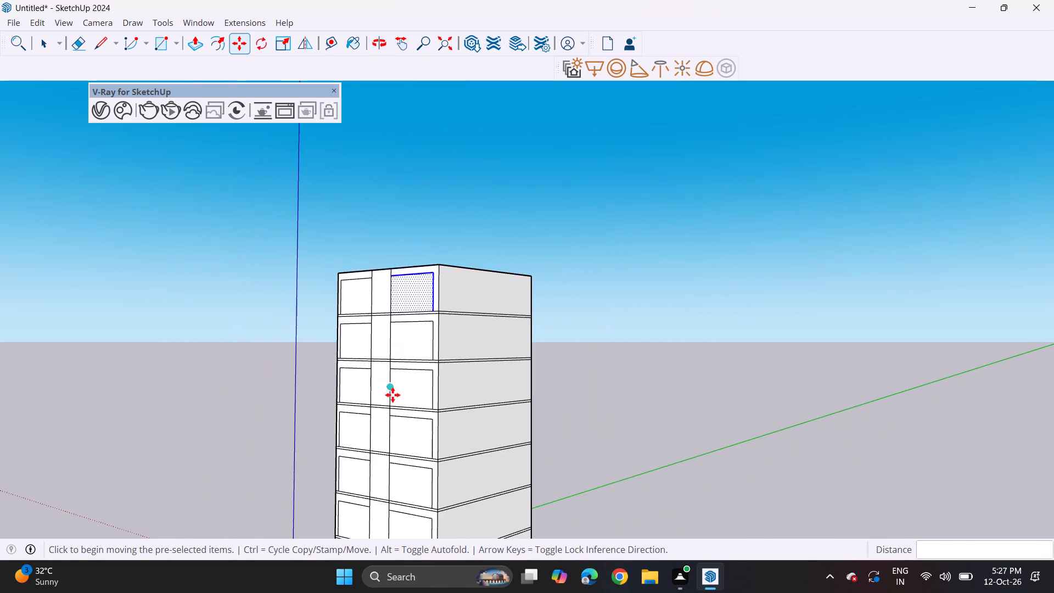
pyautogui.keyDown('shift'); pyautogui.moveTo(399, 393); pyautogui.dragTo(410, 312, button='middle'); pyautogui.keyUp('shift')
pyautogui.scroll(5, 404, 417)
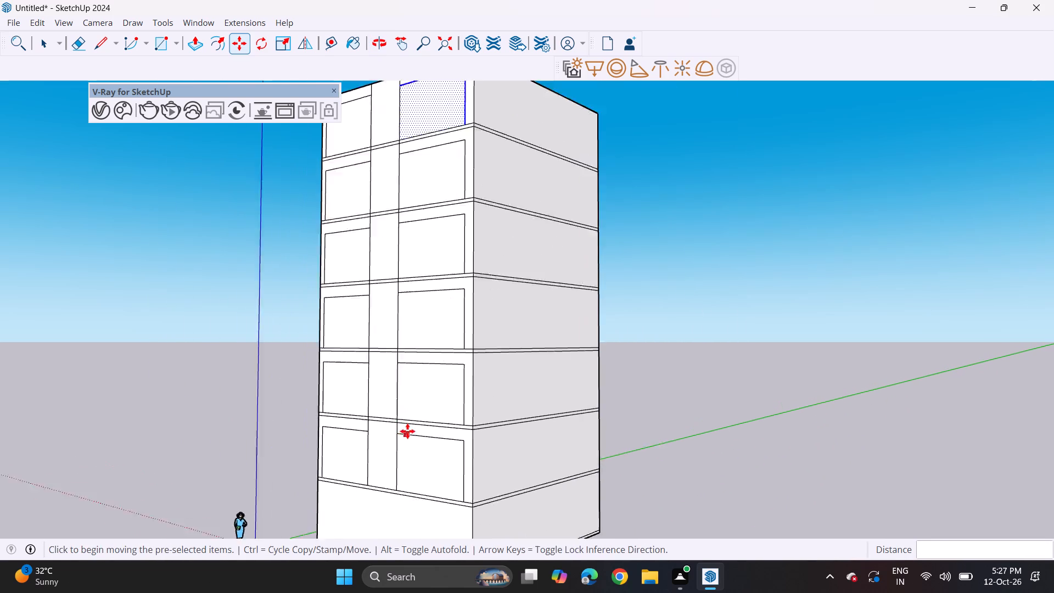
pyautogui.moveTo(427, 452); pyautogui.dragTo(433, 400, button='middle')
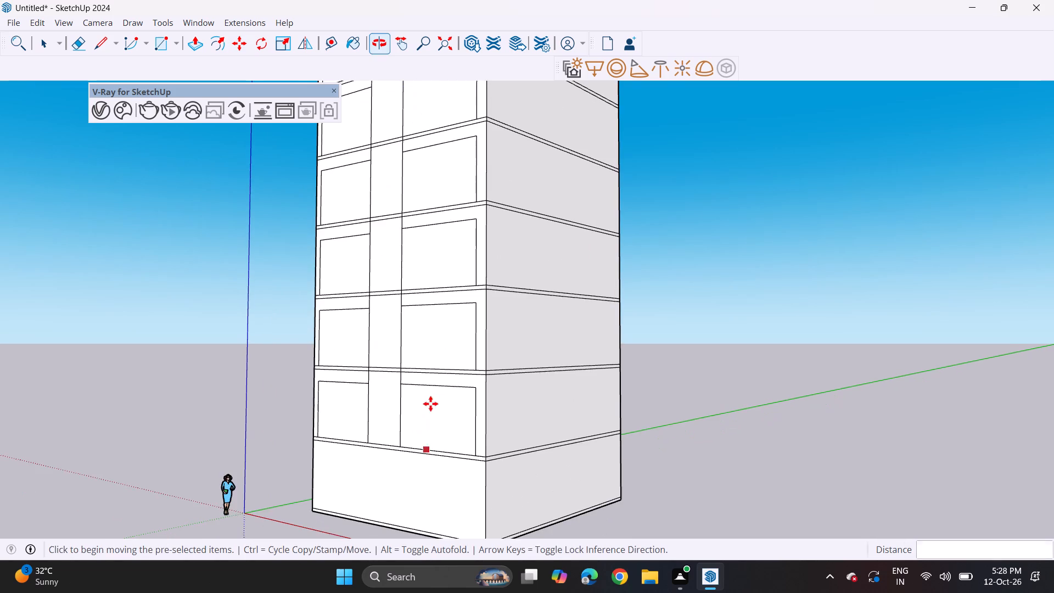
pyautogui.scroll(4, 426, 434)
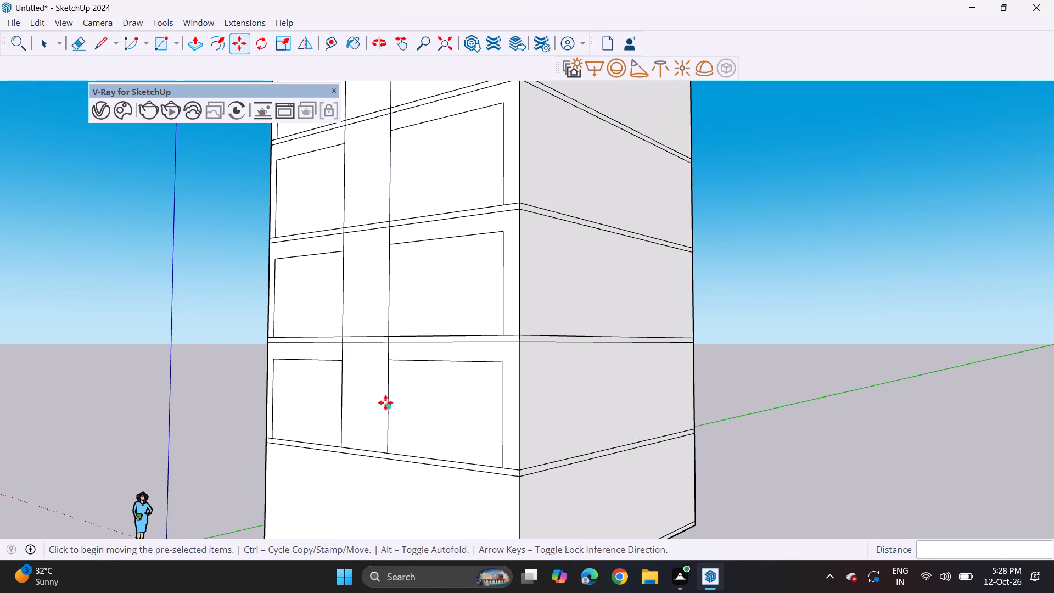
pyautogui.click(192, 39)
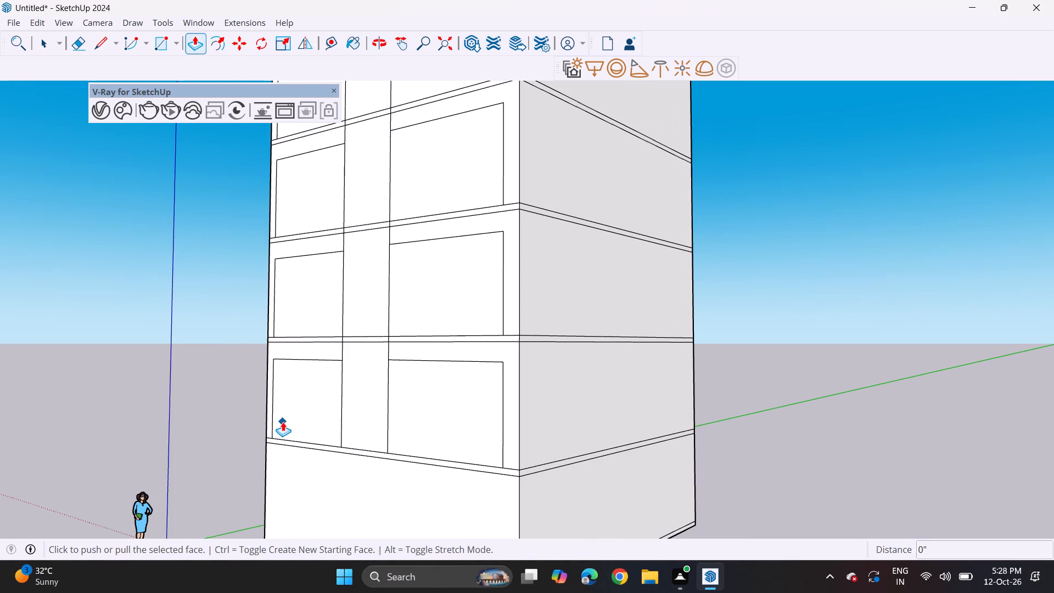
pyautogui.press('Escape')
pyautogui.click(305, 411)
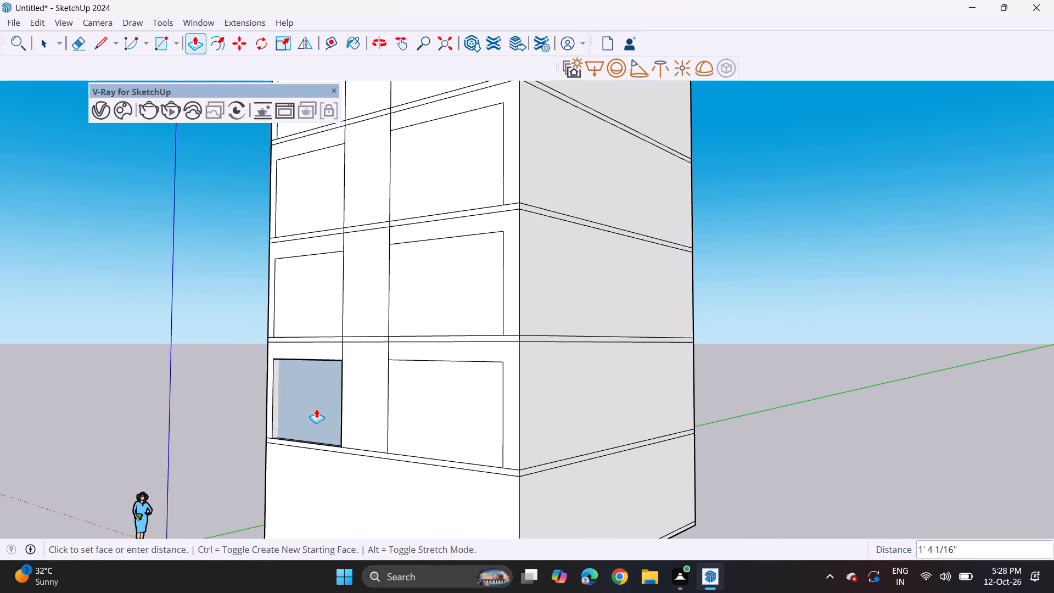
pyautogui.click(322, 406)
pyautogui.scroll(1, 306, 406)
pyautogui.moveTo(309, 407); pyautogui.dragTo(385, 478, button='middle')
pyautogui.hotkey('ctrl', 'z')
# Push the narrower second-storey rectangle inward about 7 11/16" to cut an opening through the wall.
pyautogui.click(322, 453)
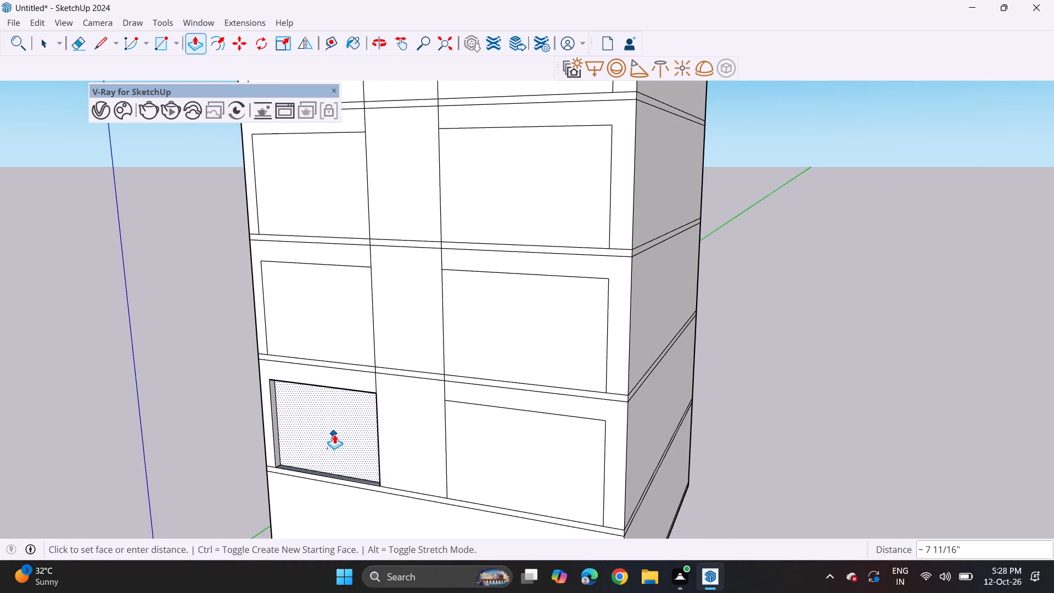
pyautogui.click(334, 434)
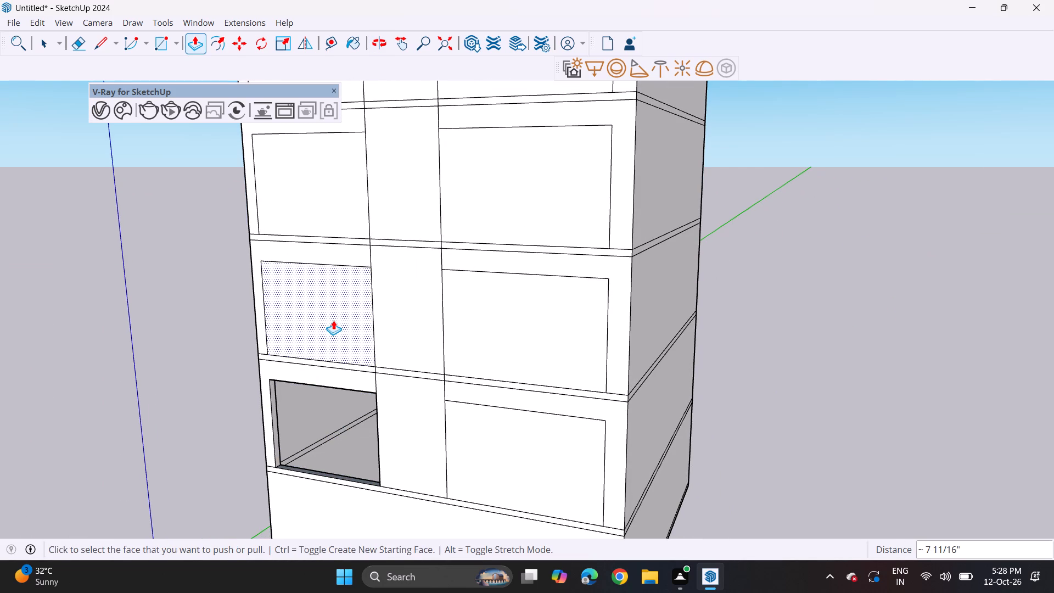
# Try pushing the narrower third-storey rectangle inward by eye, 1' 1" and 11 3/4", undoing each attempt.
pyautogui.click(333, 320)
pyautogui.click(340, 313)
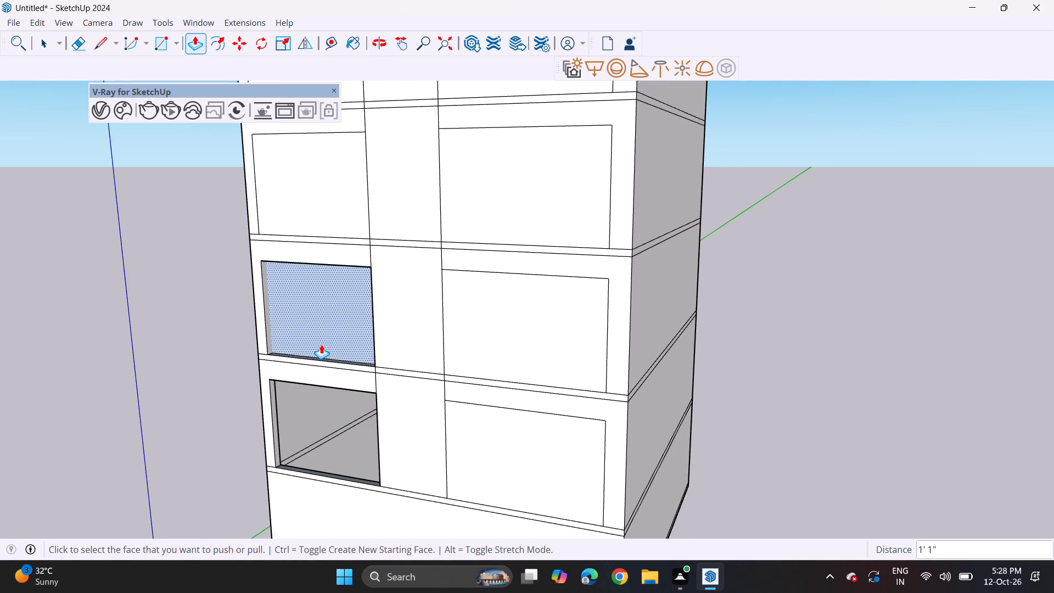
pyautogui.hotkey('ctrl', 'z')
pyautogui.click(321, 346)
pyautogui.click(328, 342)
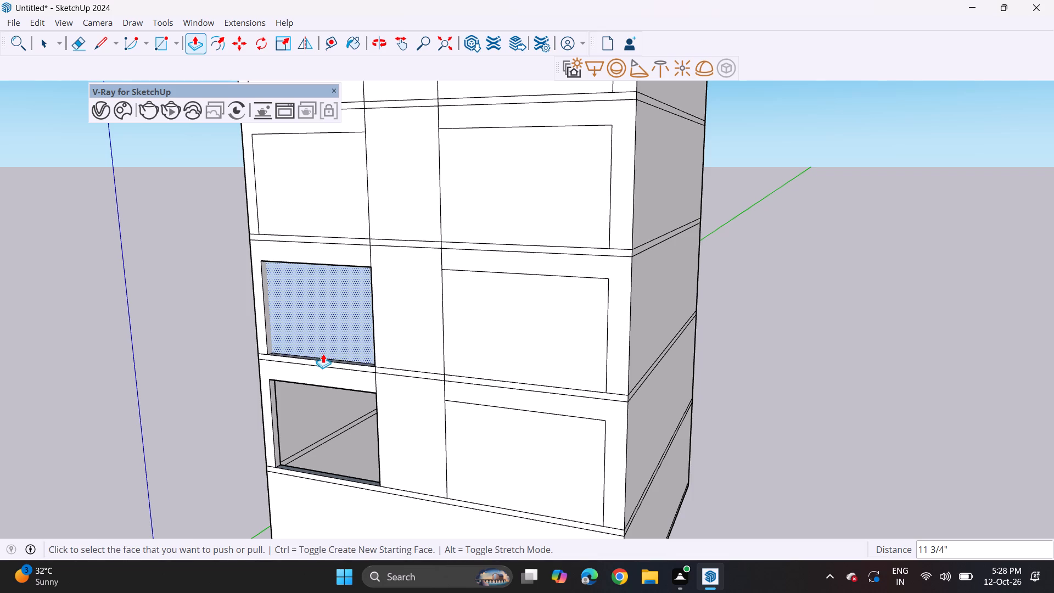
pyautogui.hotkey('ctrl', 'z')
# Push the narrower third-storey rectangle inward about 7 11/16", matching the depth of the opening below.
pyautogui.click(318, 350)
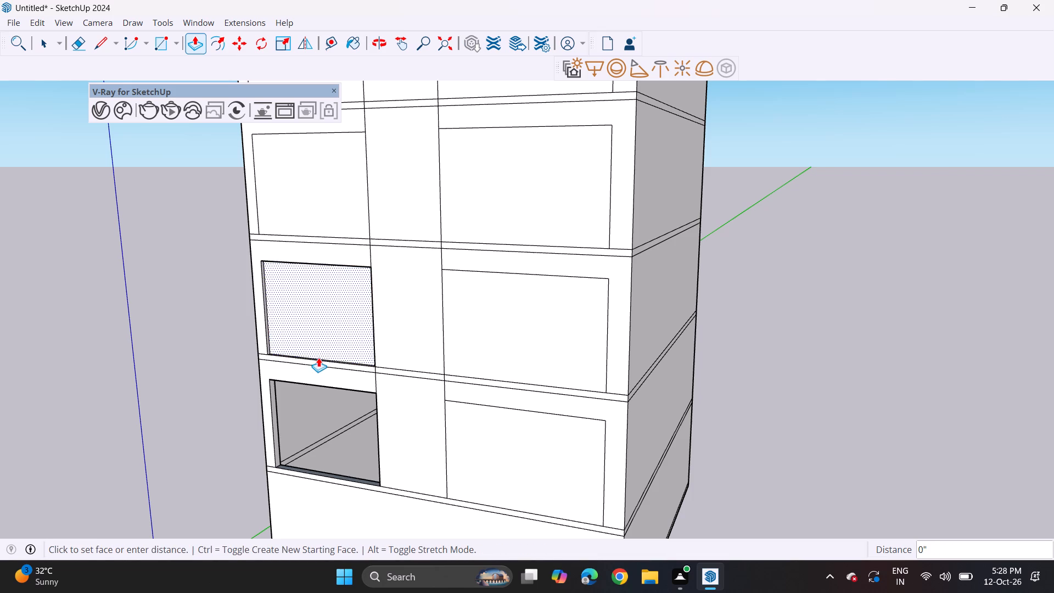
pyautogui.moveTo(337, 379); pyautogui.dragTo(341, 253, button='middle')
pyautogui.scroll(4, 336, 334)
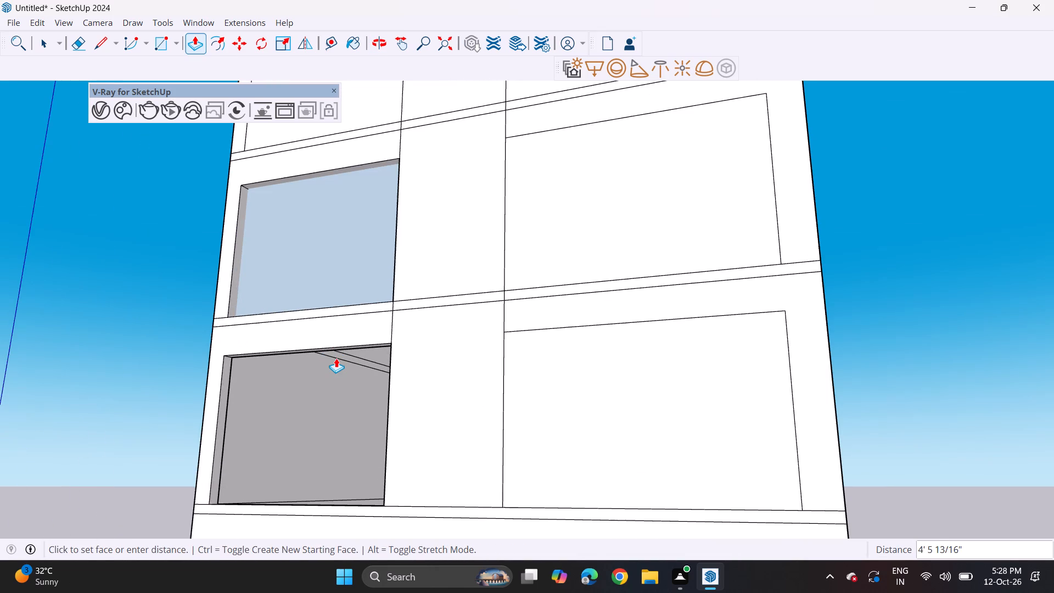
pyautogui.scroll(7, 340, 351)
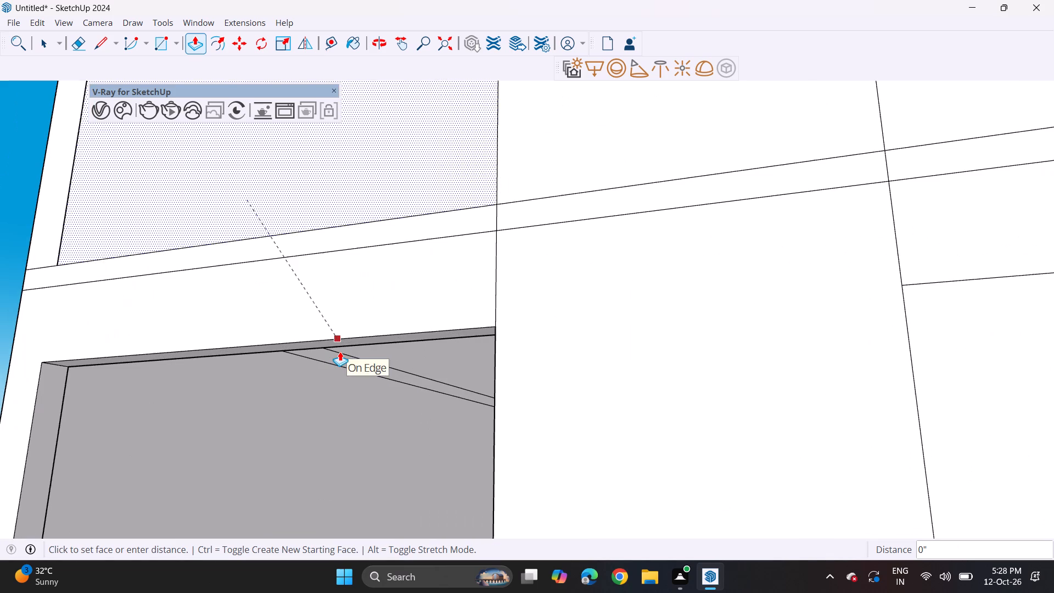
pyautogui.click(358, 343)
# Repeat the same push depth on the narrower rectangles of the fourth, fifth and sixth storeys.
pyautogui.scroll(-1, 350, 309)
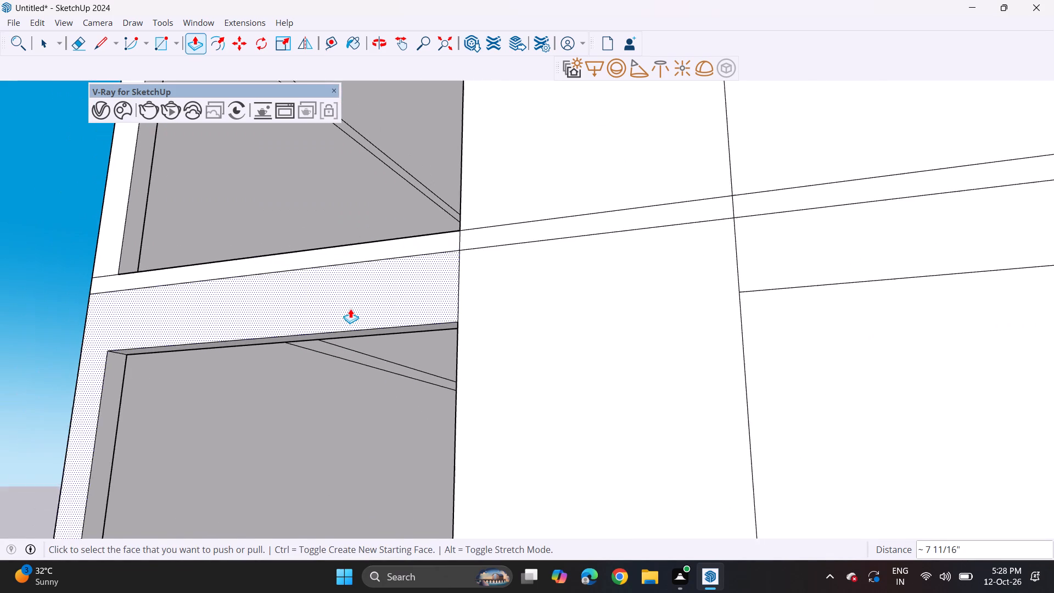
pyautogui.scroll(-13, 350, 309)
pyautogui.keyDown('shift'); pyautogui.moveTo(334, 231); pyautogui.dragTo(301, 399, button='middle'); pyautogui.keyUp('shift')
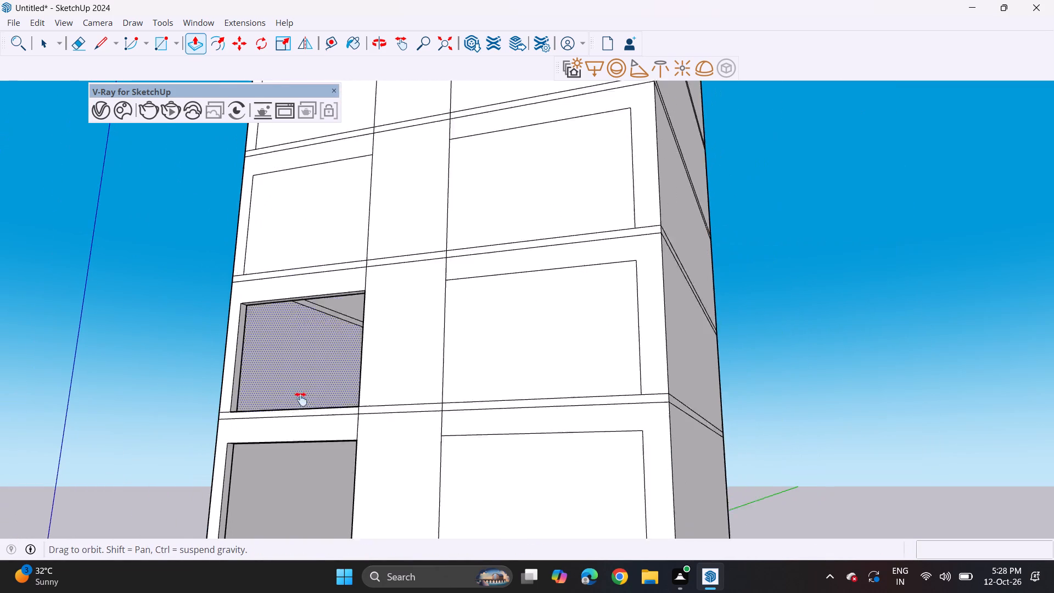
pyautogui.keyDown('shift'); pyautogui.moveTo(301, 399); pyautogui.dragTo(293, 485, button='middle'); pyautogui.keyUp('shift')
pyautogui.doubleClick(290, 409)
pyautogui.doubleClick(308, 259)
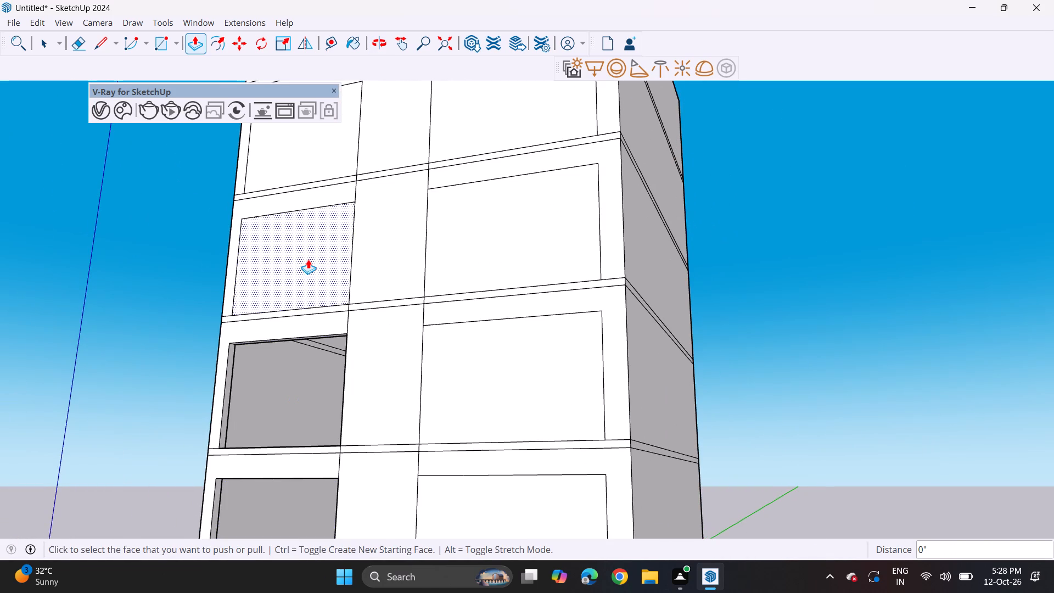
pyautogui.doubleClick(325, 149)
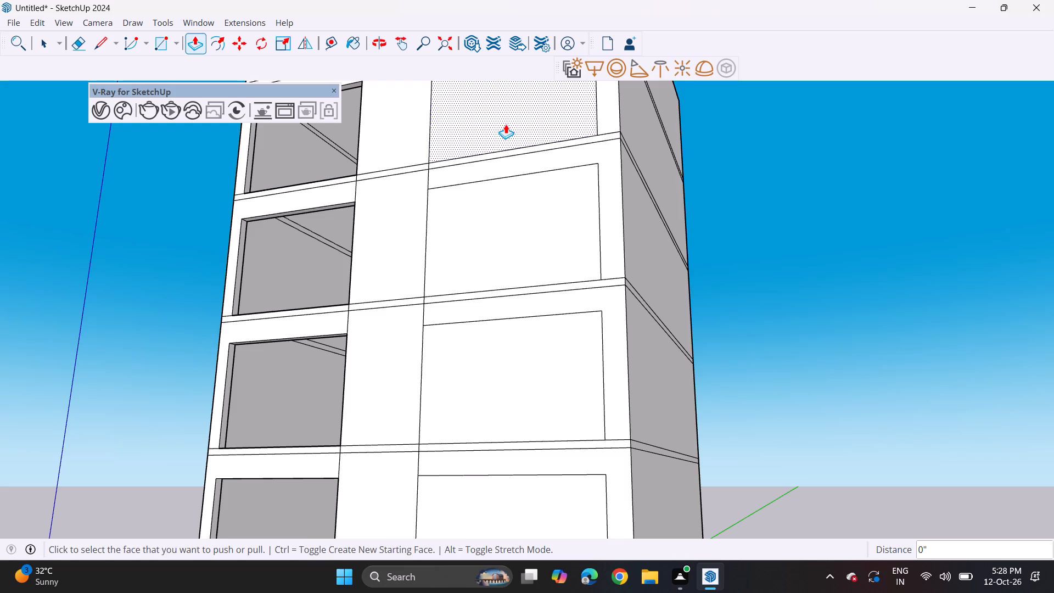
# Repeat the same push depth on the wider rectangles of the sixth and fifth storeys.
pyautogui.doubleClick(506, 124)
pyautogui.doubleClick(476, 204)
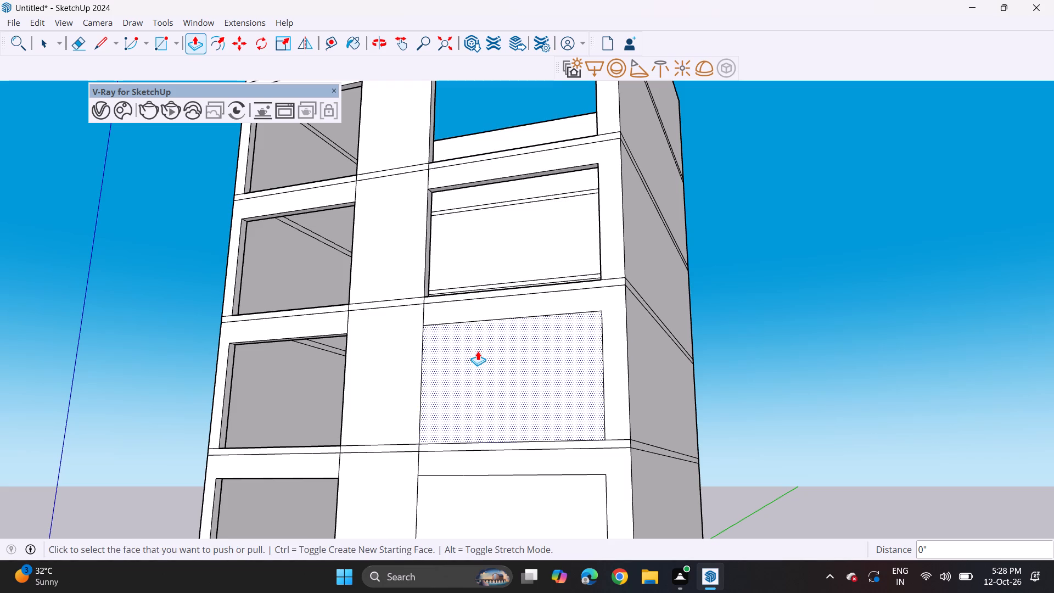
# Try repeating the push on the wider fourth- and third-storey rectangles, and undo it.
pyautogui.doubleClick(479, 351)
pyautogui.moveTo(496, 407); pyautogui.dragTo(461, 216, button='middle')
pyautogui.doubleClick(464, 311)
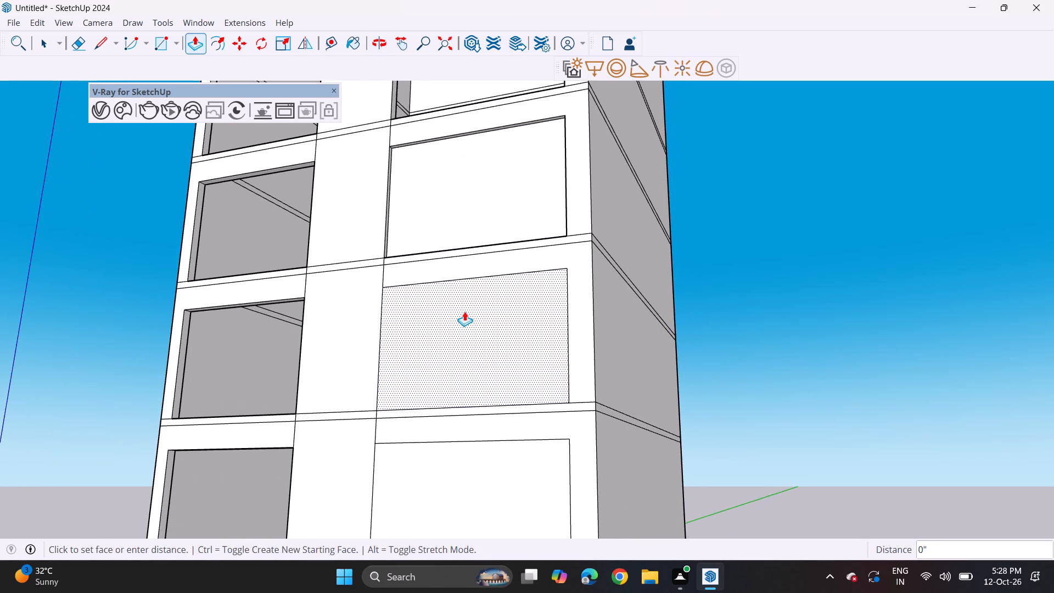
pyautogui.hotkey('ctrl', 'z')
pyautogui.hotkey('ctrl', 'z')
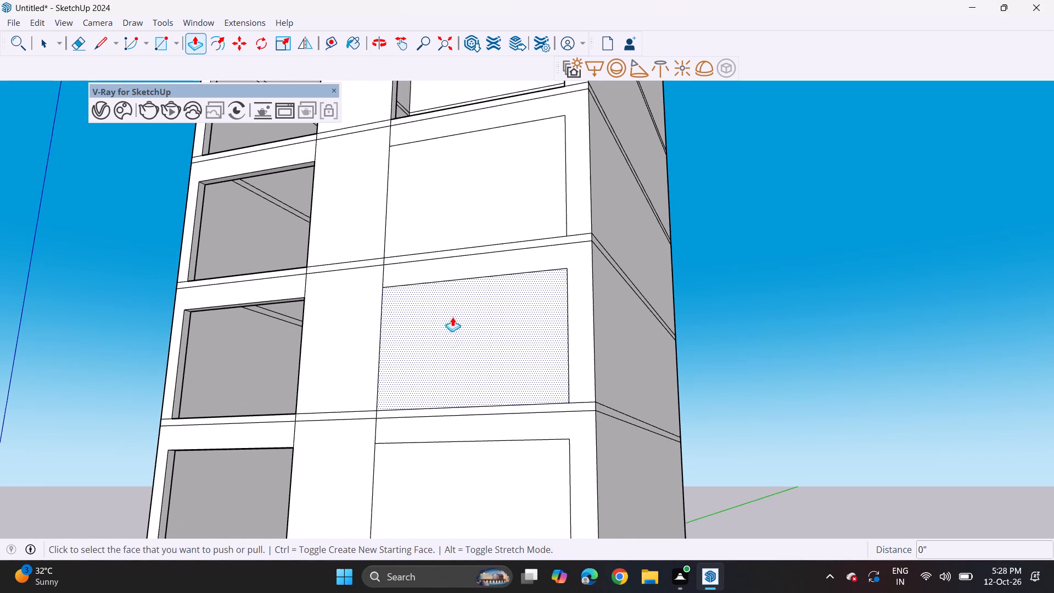
# Push the wider fourth-storey rectangle inward about 7 11/16", matching the neighbouring opening, and repeat that depth on the third and second storeys.
pyautogui.moveTo(442, 277); pyautogui.dragTo(809, 417, button='middle')
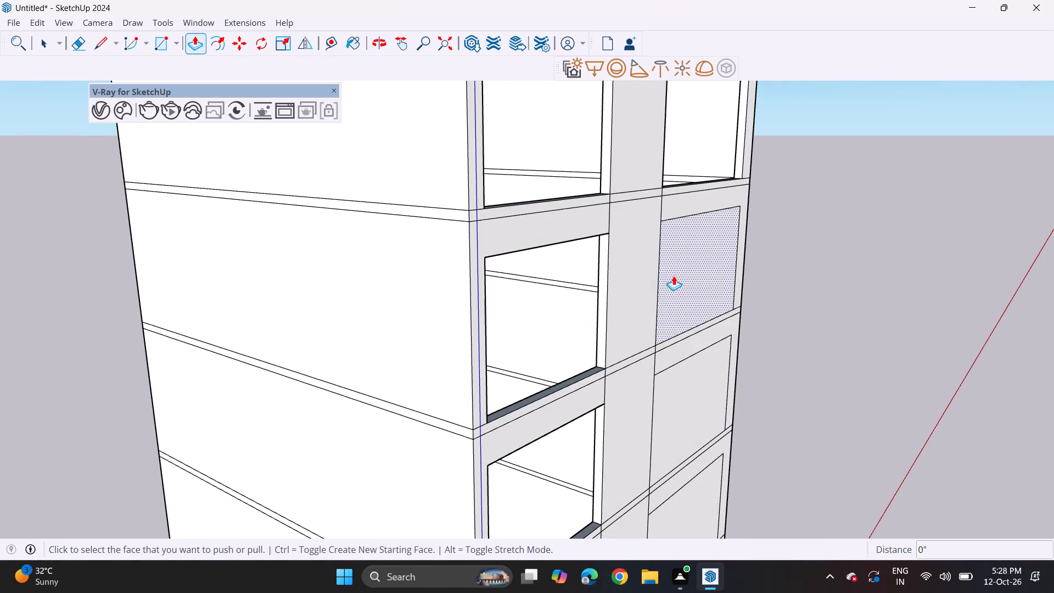
pyautogui.click(674, 276)
pyautogui.click(598, 324)
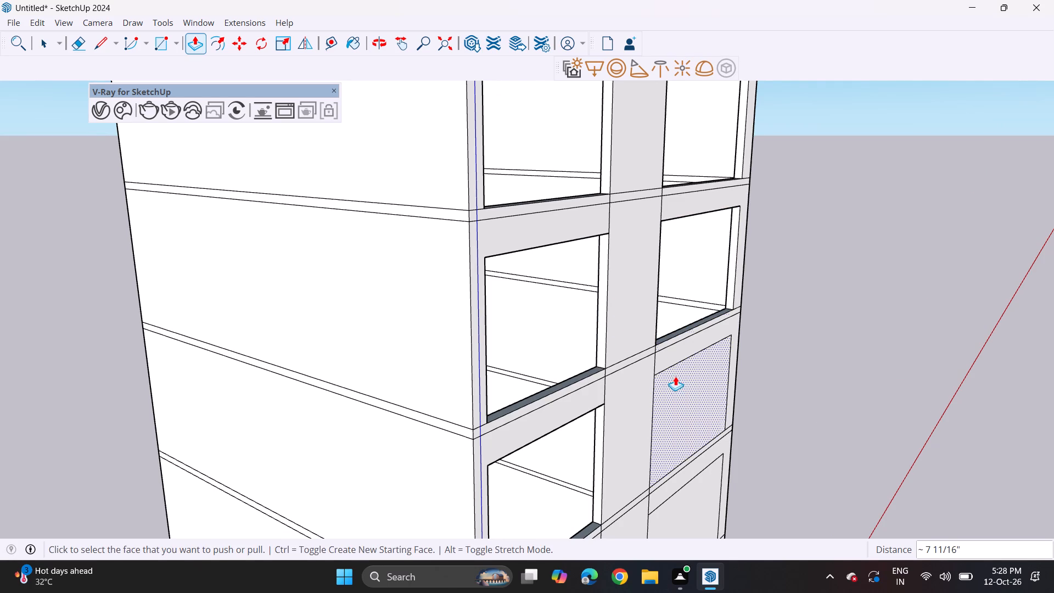
pyautogui.doubleClick(676, 378)
pyautogui.keyDown('shift'); pyautogui.moveTo(711, 434); pyautogui.dragTo(658, 186, button='middle'); pyautogui.keyUp('shift')
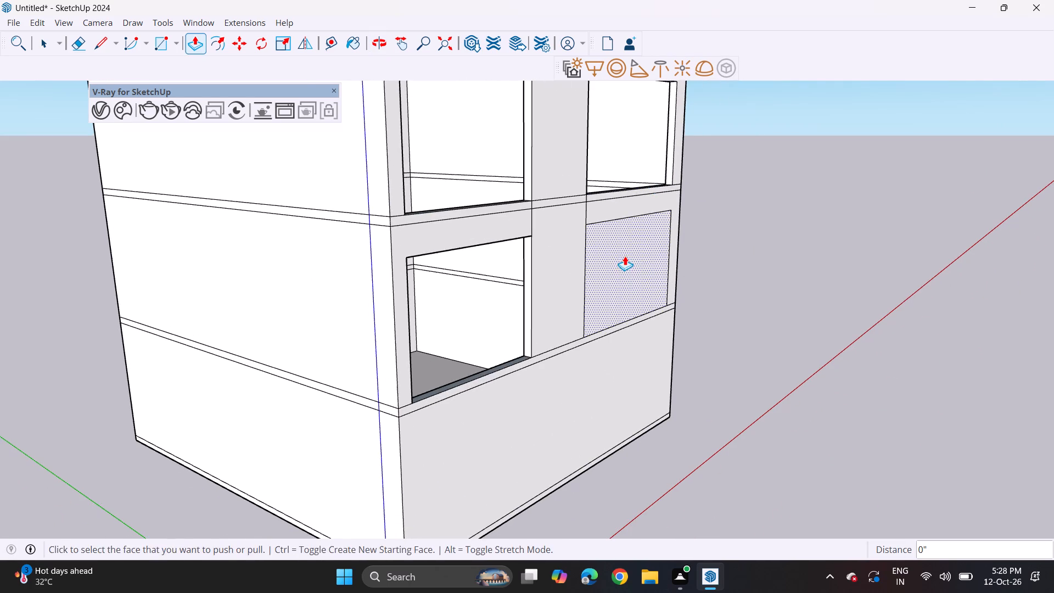
pyautogui.doubleClick(612, 273)
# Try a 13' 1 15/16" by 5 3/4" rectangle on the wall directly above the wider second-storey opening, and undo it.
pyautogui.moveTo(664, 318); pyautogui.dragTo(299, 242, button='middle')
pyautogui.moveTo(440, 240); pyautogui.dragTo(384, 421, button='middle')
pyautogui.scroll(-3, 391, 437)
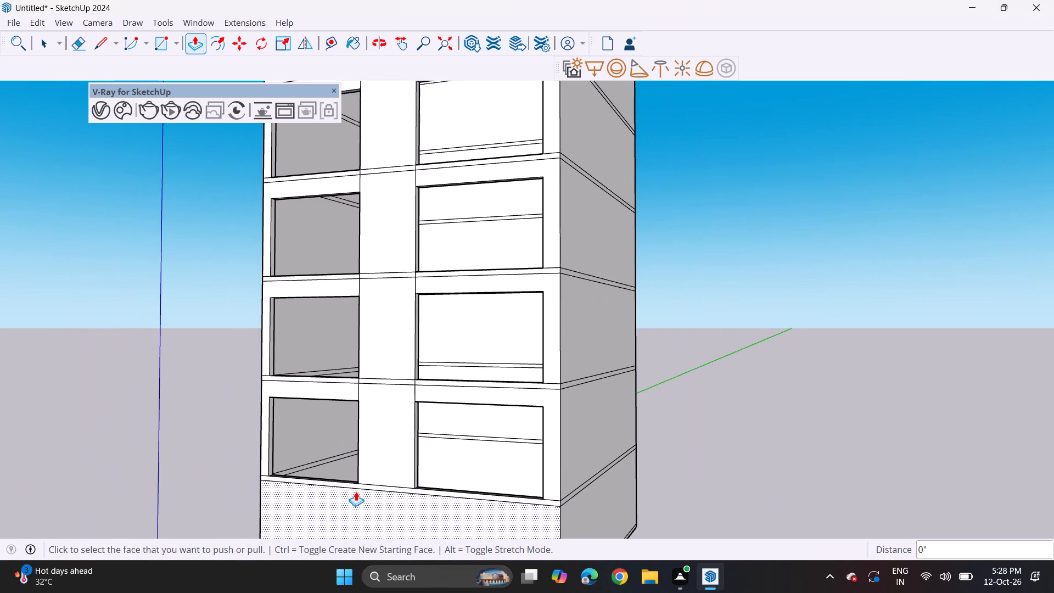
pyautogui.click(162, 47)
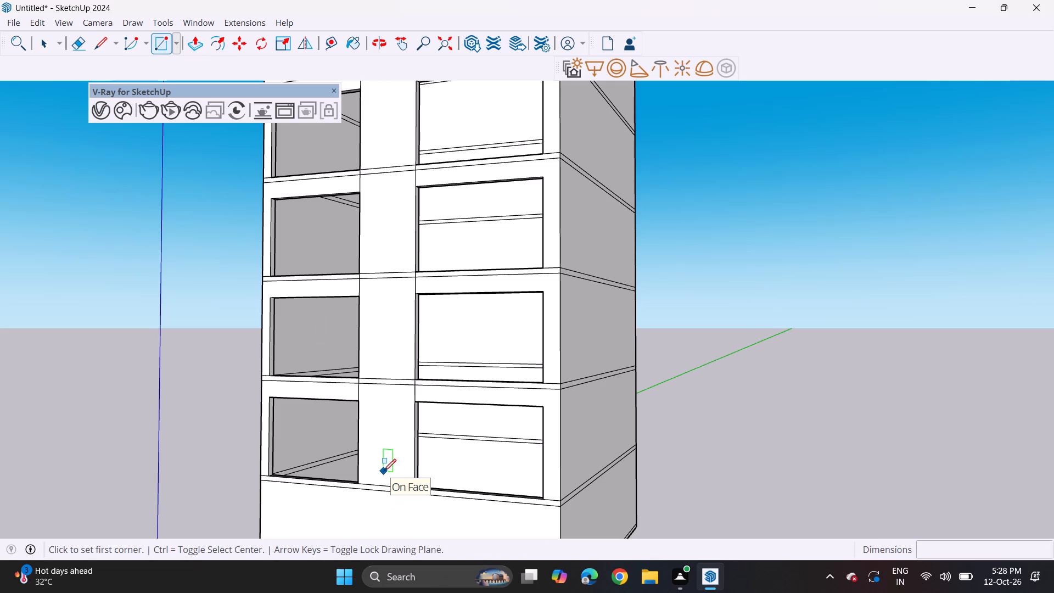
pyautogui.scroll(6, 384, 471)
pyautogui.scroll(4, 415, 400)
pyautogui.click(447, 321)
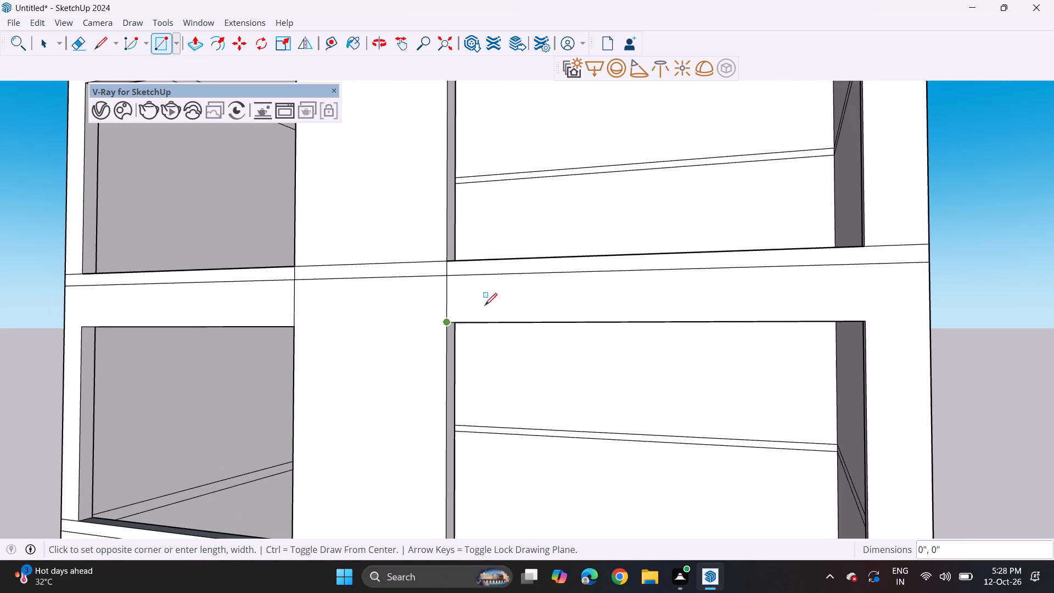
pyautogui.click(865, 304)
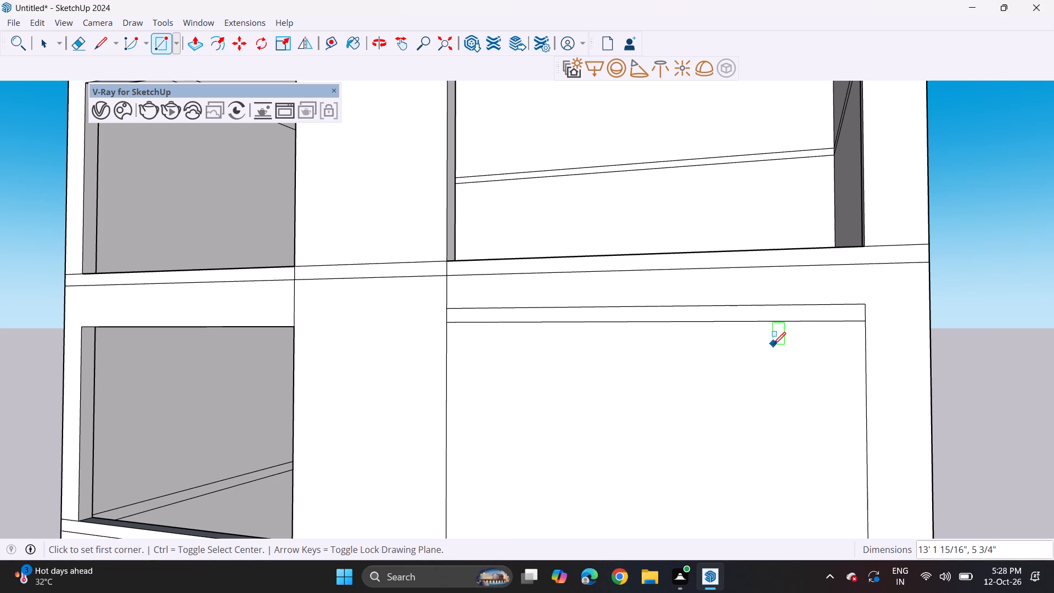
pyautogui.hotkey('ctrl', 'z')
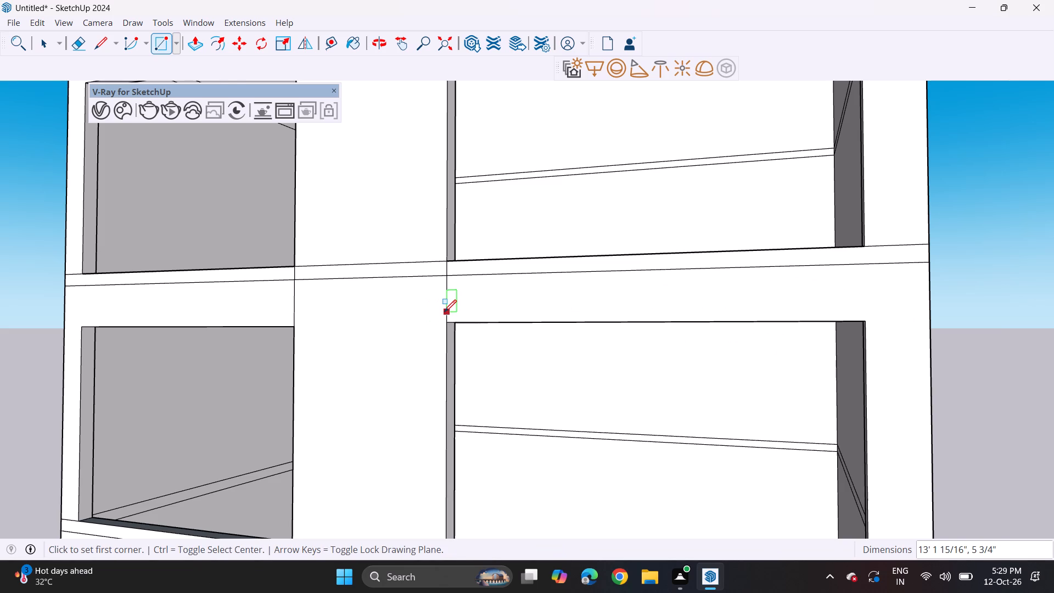
# Draw a thin strip about 13' 2 1/16" by 3 11/16" on the front wall just above the wider second-storey opening.
pyautogui.scroll(2, 444, 312)
pyautogui.click(446, 302)
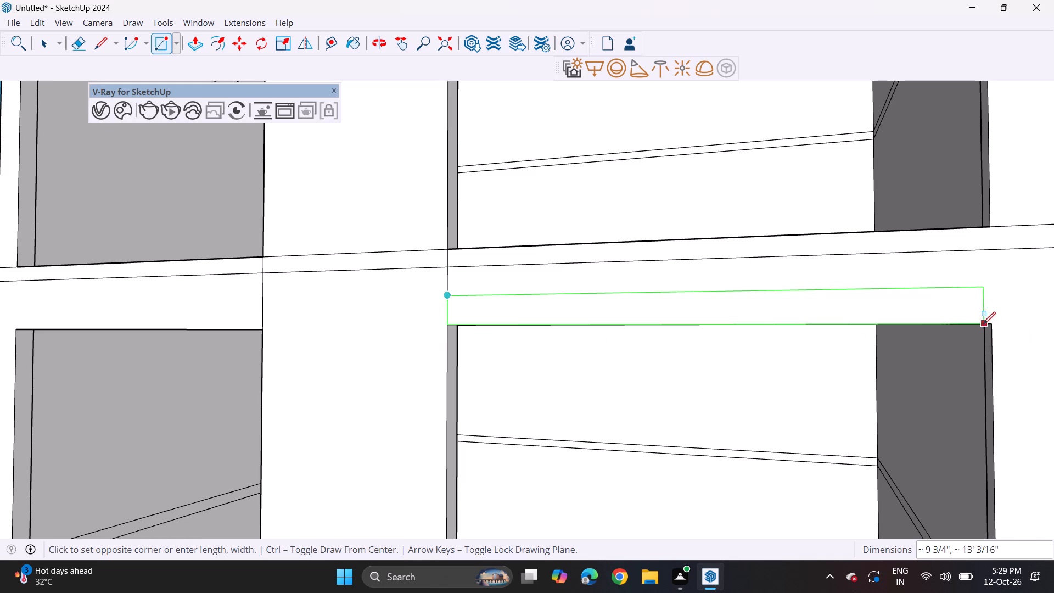
pyautogui.press('Escape')
pyautogui.click(450, 310)
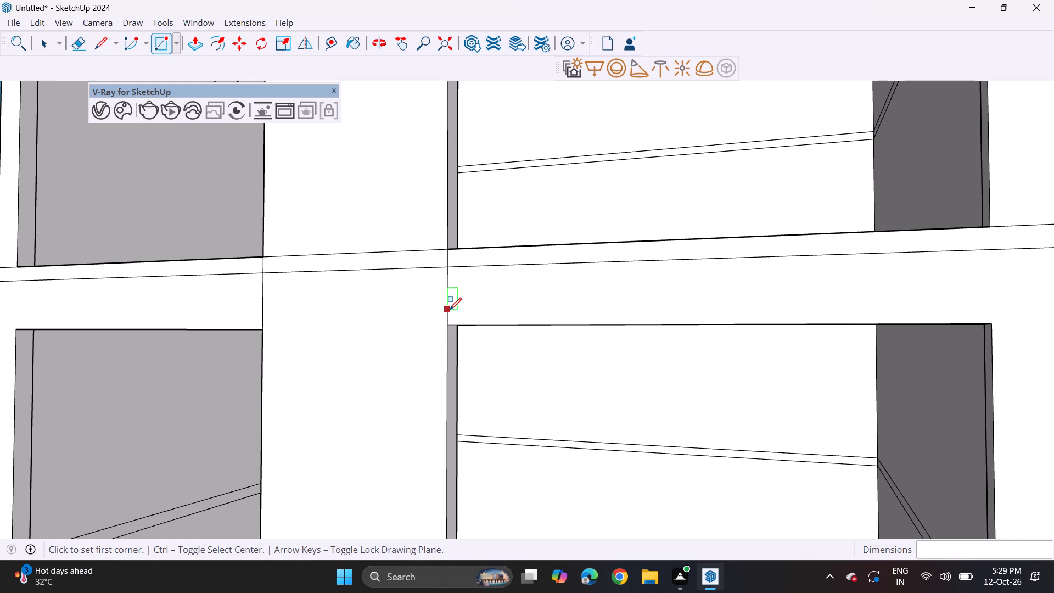
pyautogui.click(992, 319)
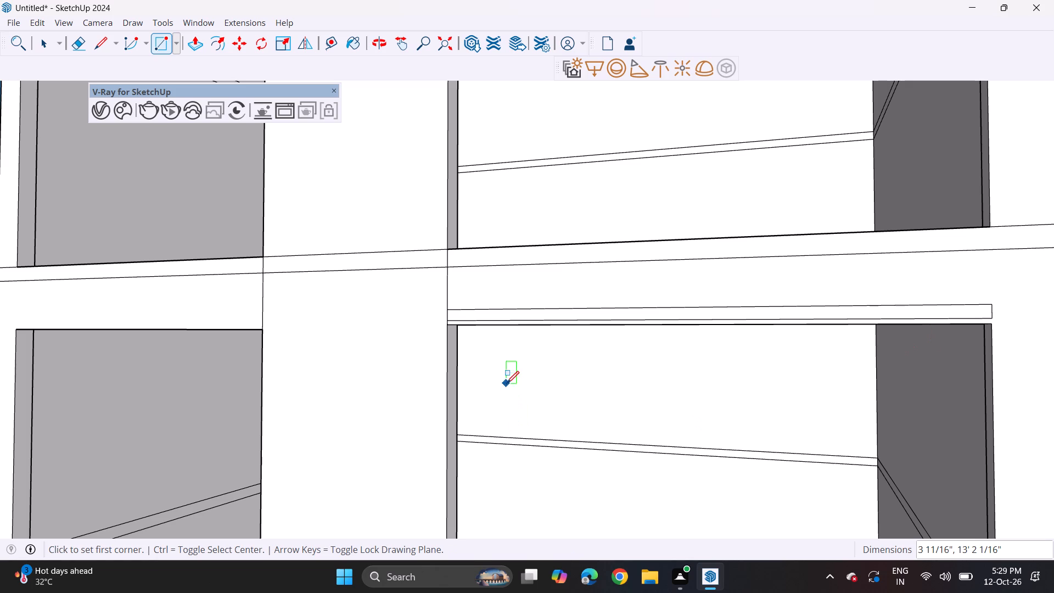
# Copy the strip with its edges up about 10' 6 7/8", to just above the wider third-storey opening.
pyautogui.press('space')
pyautogui.doubleClick(462, 316)
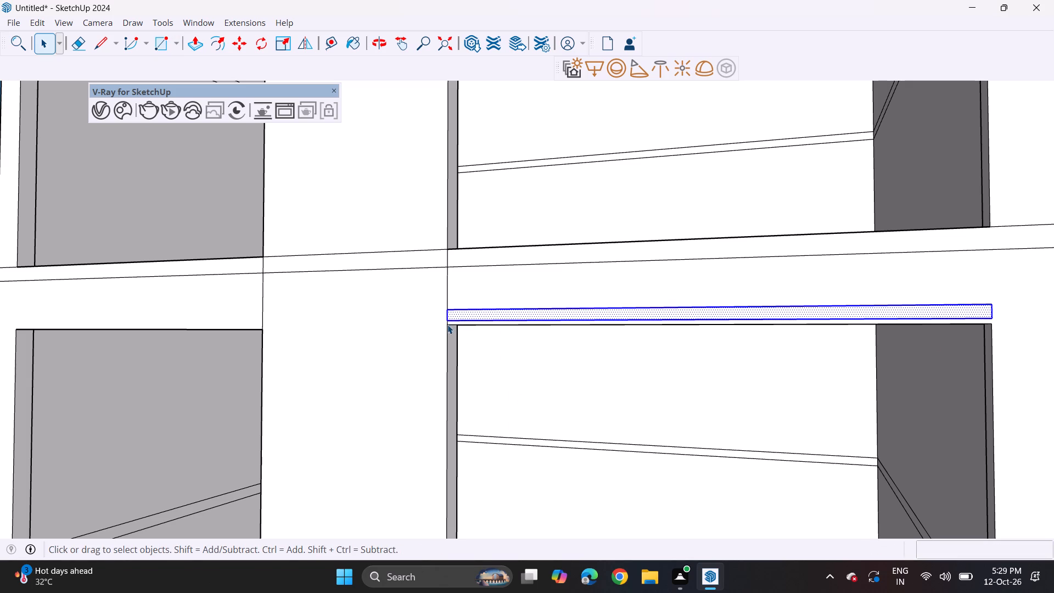
pyautogui.press('m')
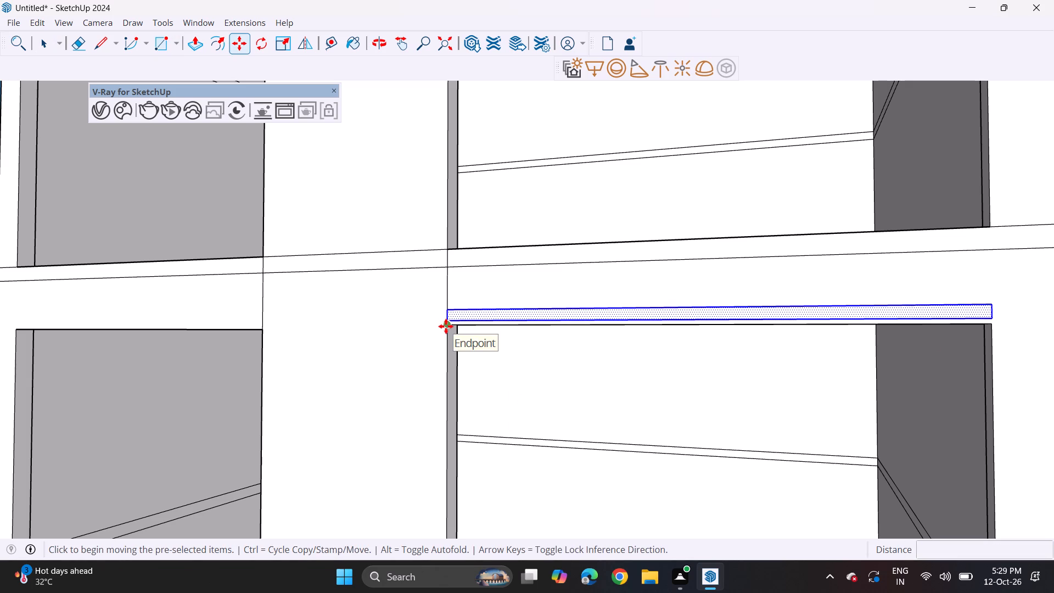
pyautogui.click(448, 321)
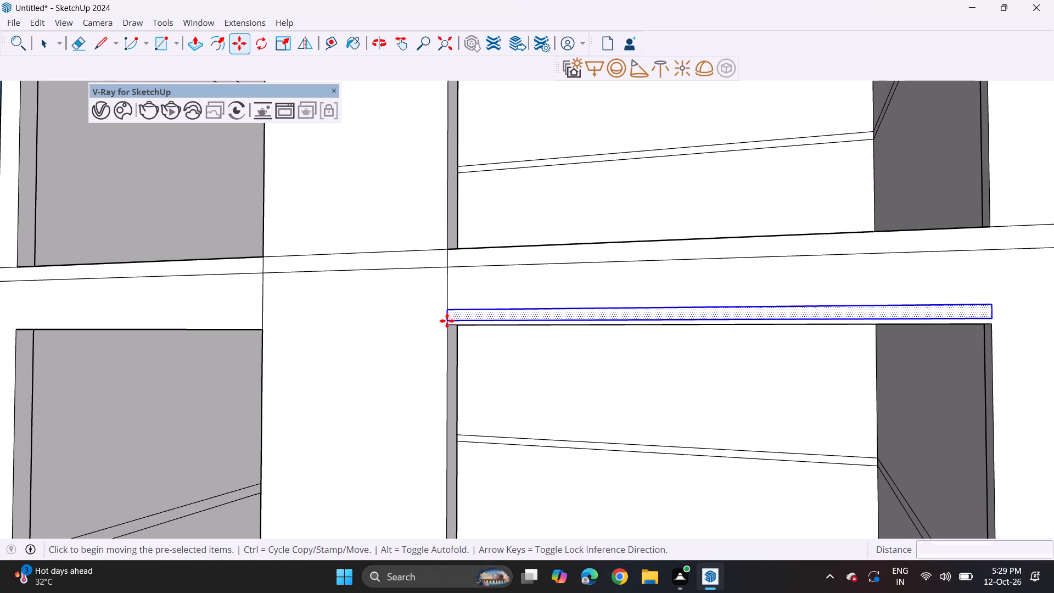
pyautogui.keyDown('shift'); pyautogui.moveTo(432, 227); pyautogui.dragTo(345, 510, button='middle'); pyautogui.keyUp('shift')
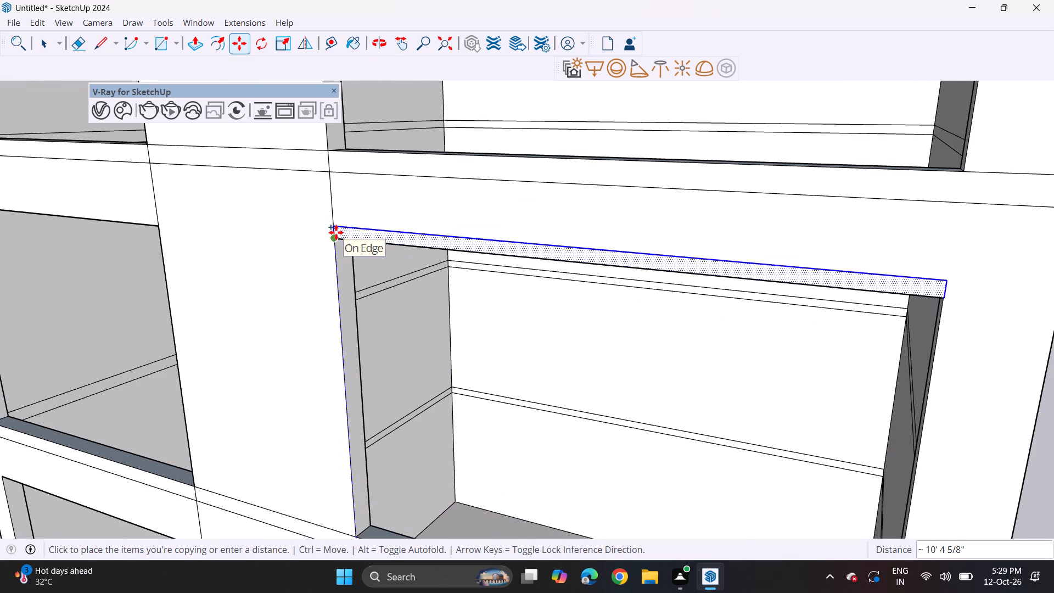
pyautogui.click(338, 231)
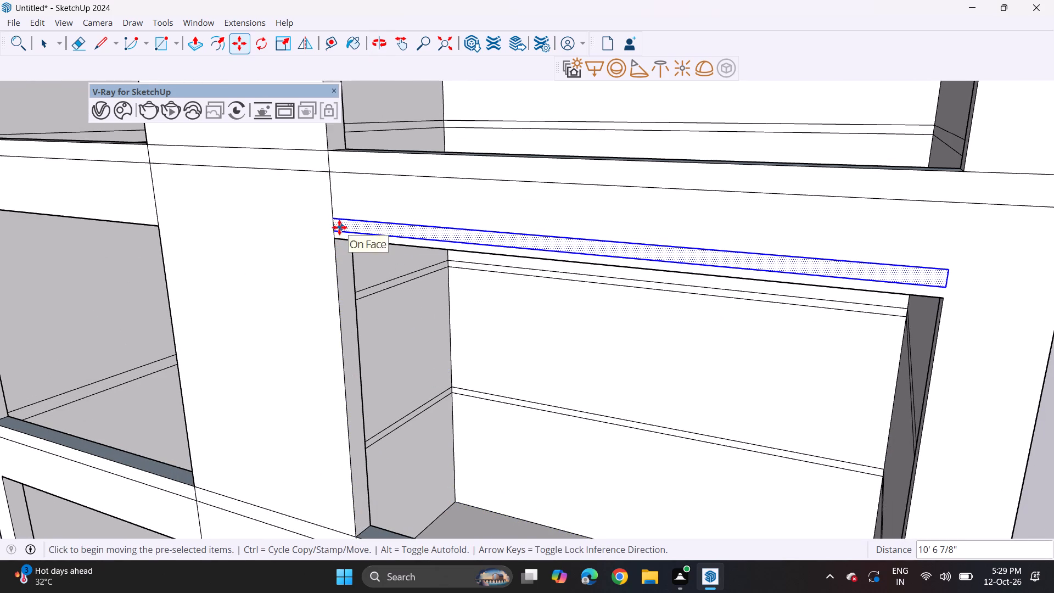
# Copy the third-storey strip up about 10' 6 1/8", to just above the wider fourth-storey opening.
pyautogui.click(333, 230)
pyautogui.keyDown('shift'); pyautogui.moveTo(332, 174); pyautogui.dragTo(282, 355, button='middle'); pyautogui.keyUp('shift')
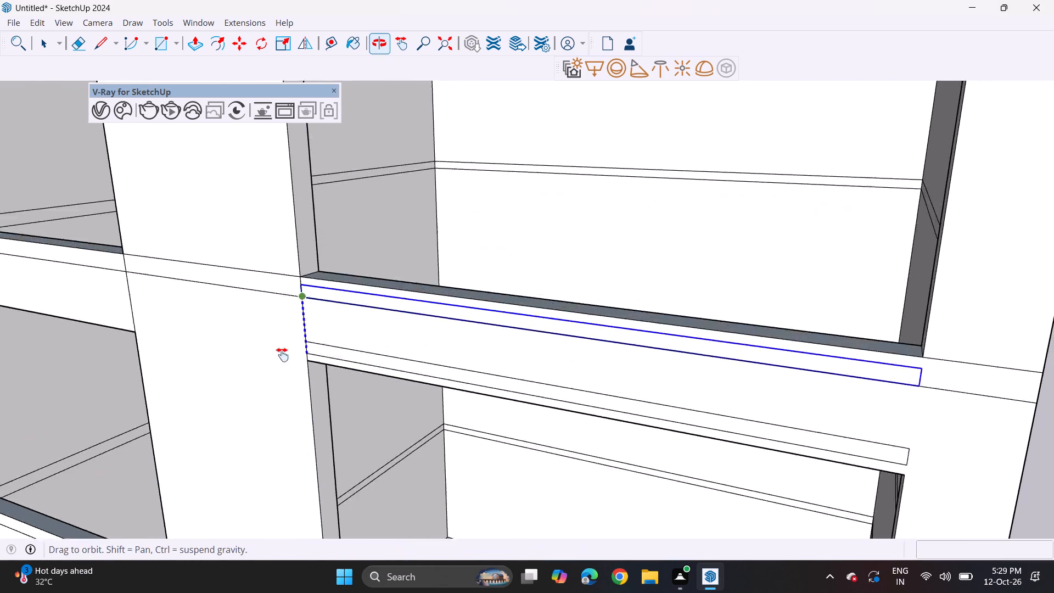
pyautogui.keyDown('shift'); pyautogui.moveTo(282, 355); pyautogui.dragTo(248, 476, button='middle'); pyautogui.keyUp('shift')
pyautogui.scroll(-5, 259, 355)
pyautogui.keyDown('shift'); pyautogui.moveTo(246, 288); pyautogui.dragTo(394, 382, button='middle'); pyautogui.keyUp('shift')
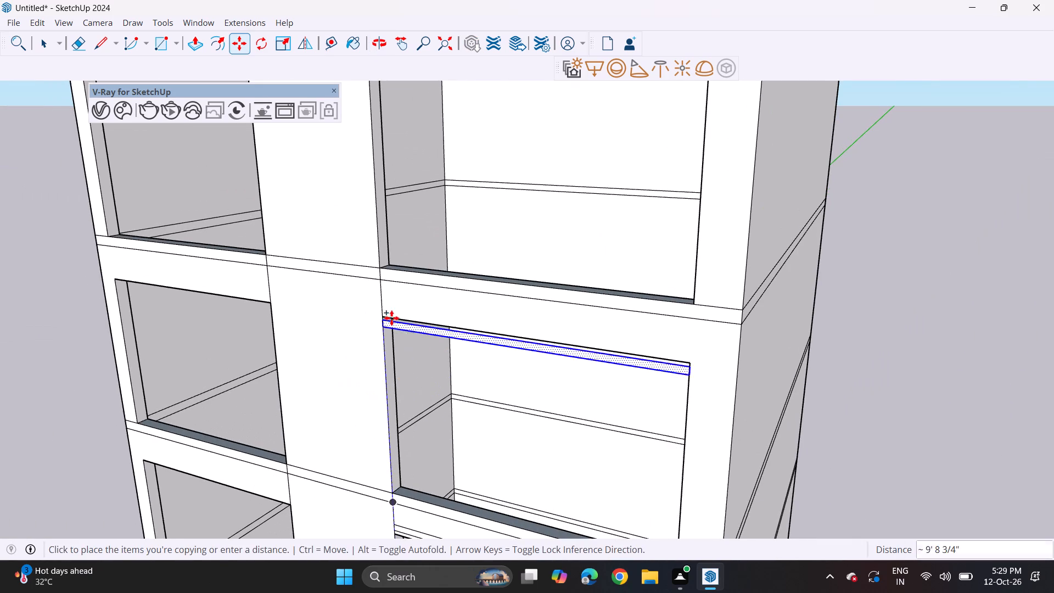
pyautogui.scroll(8, 382, 309)
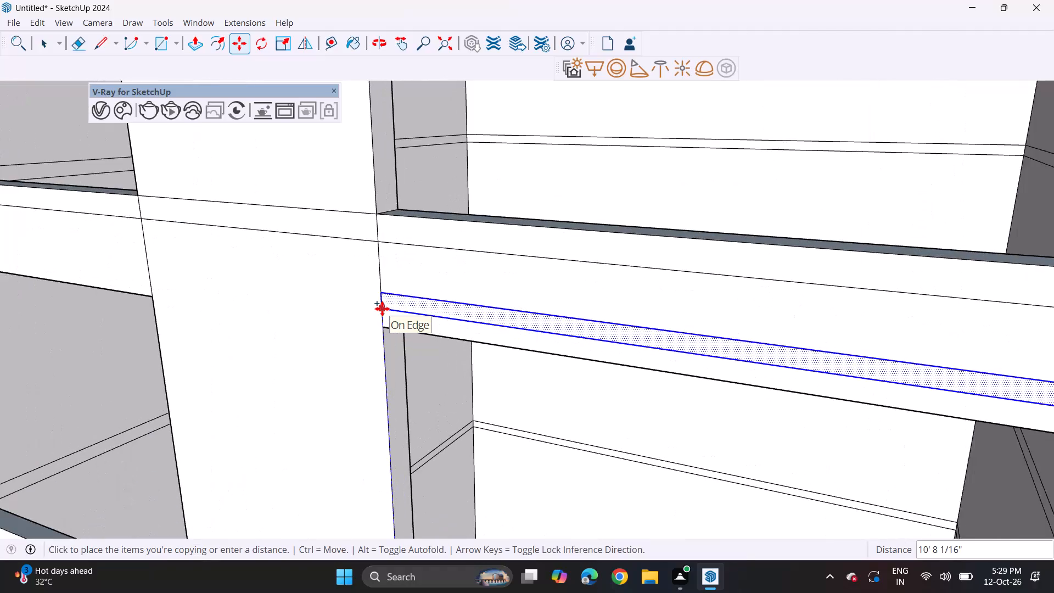
pyautogui.scroll(3, 382, 309)
pyautogui.click(383, 320)
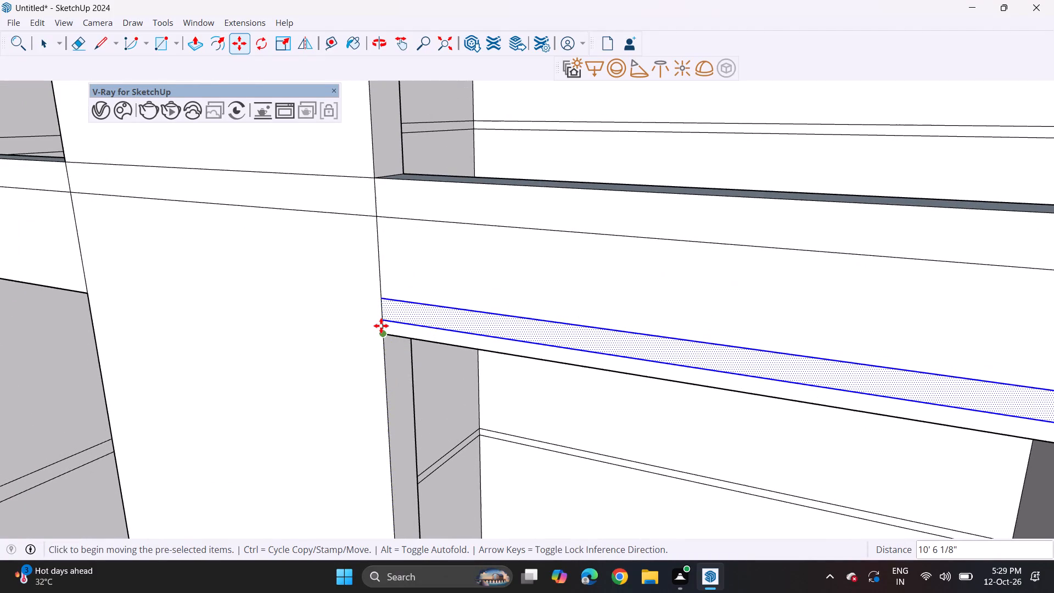
# Copy the fourth-storey strip up about 10' 6 7/16", to just above the wider fifth-storey opening.
pyautogui.click(381, 317)
pyautogui.keyDown('shift'); pyautogui.moveTo(385, 242); pyautogui.dragTo(341, 472, button='middle'); pyautogui.keyUp('shift')
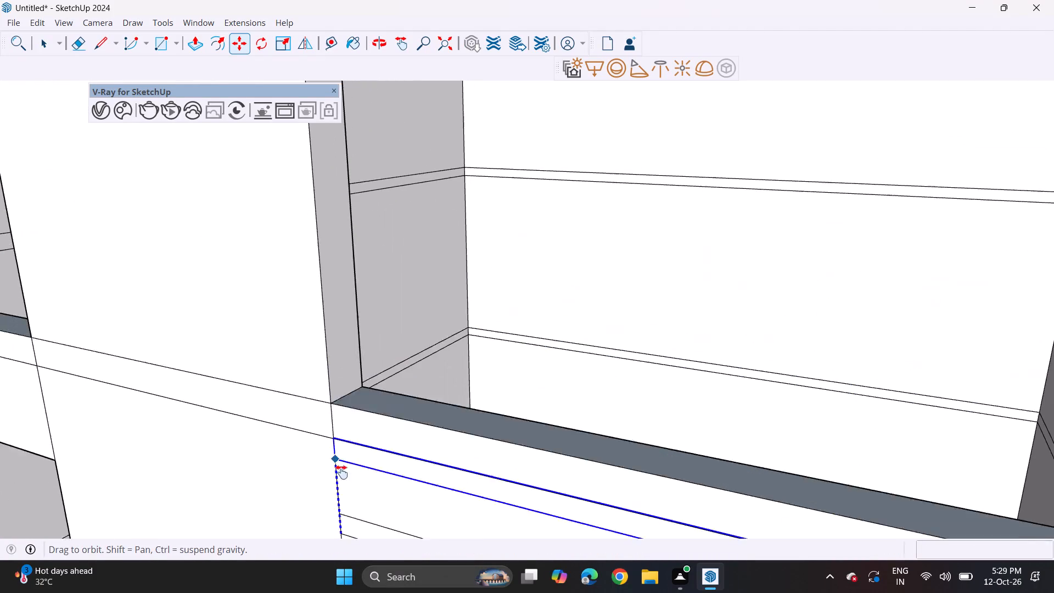
pyautogui.keyDown('shift'); pyautogui.moveTo(341, 472); pyautogui.dragTo(341, 500, button='middle'); pyautogui.keyUp('shift')
pyautogui.scroll(-17, 331, 384)
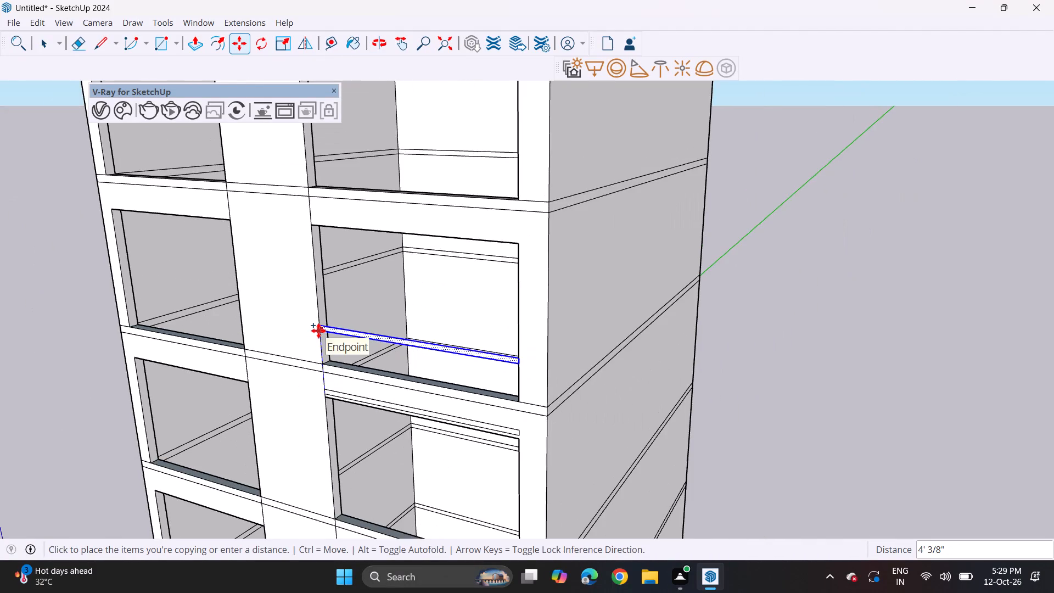
pyautogui.keyDown('shift'); pyautogui.moveTo(333, 390); pyautogui.dragTo(362, 478, button='middle'); pyautogui.keyUp('shift')
pyautogui.scroll(8, 347, 322)
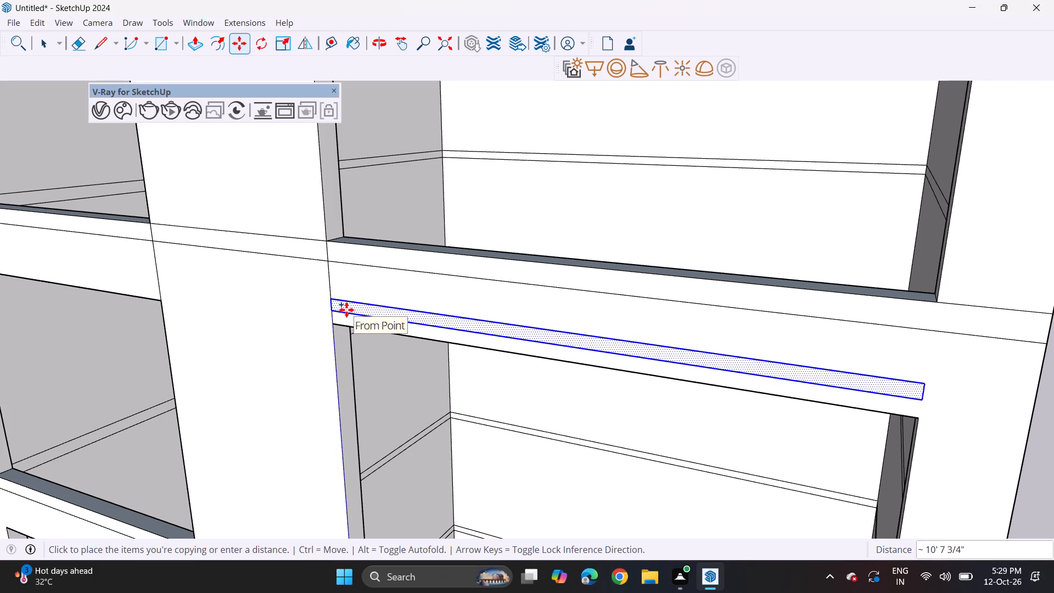
pyautogui.click(344, 314)
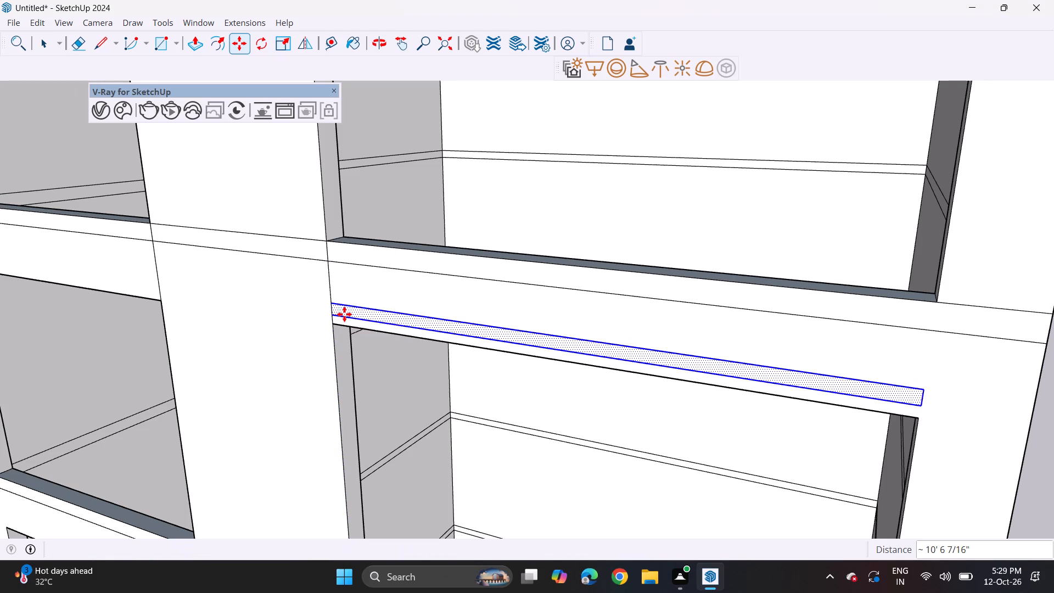
# Copy the fifth-storey strip up about 20' 11 7/16", to just above the wider rectangle on the top storey.
pyautogui.click(335, 315)
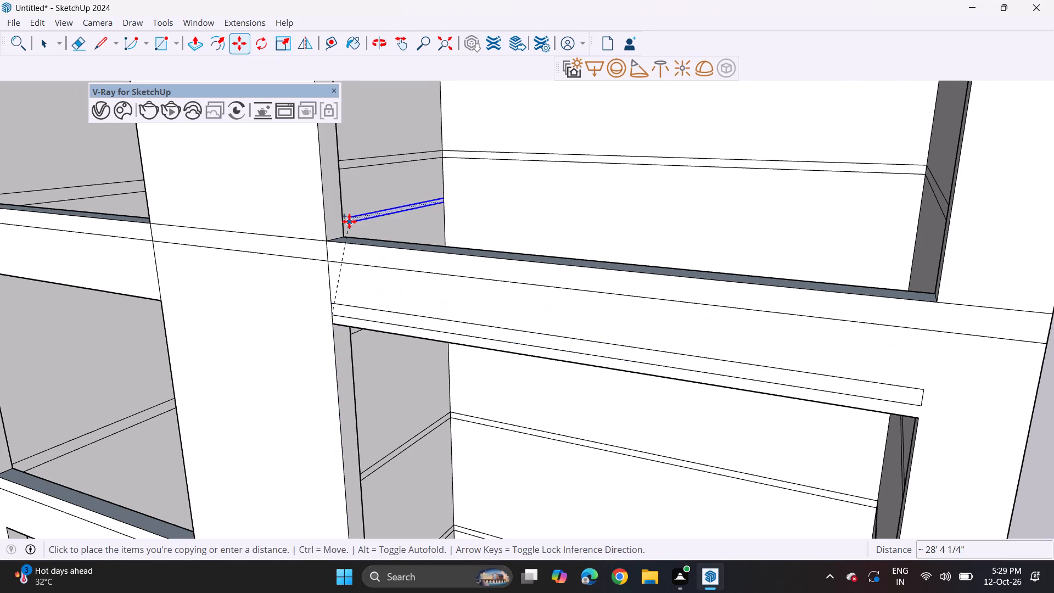
pyautogui.keyDown('shift'); pyautogui.moveTo(349, 233); pyautogui.dragTo(361, 502, button='middle'); pyautogui.keyUp('shift')
pyautogui.scroll(-12, 330, 345)
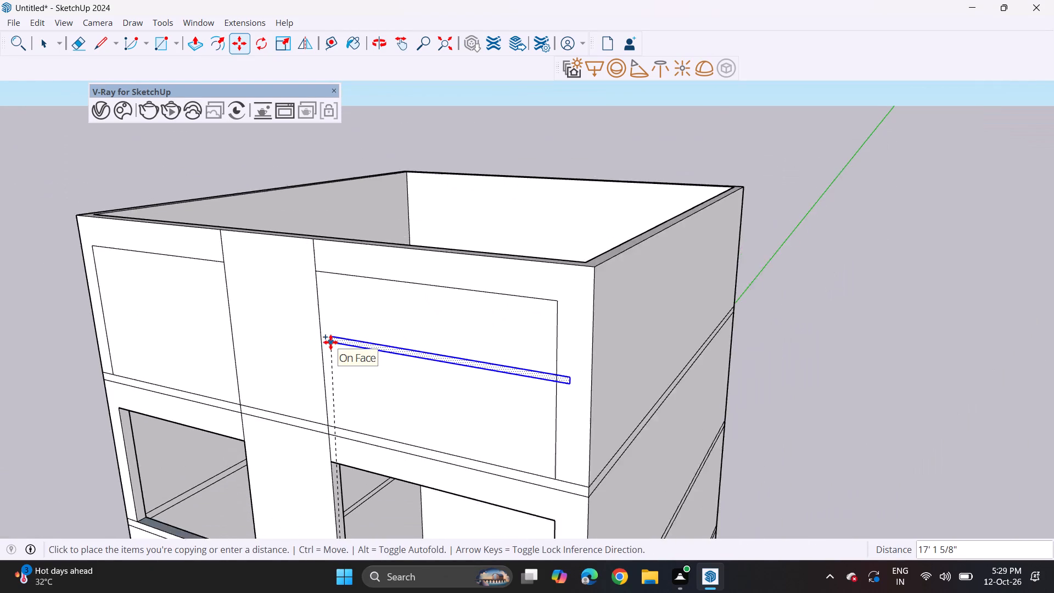
pyautogui.keyDown('shift'); pyautogui.moveTo(337, 354); pyautogui.dragTo(448, 339, button='middle'); pyautogui.keyUp('shift')
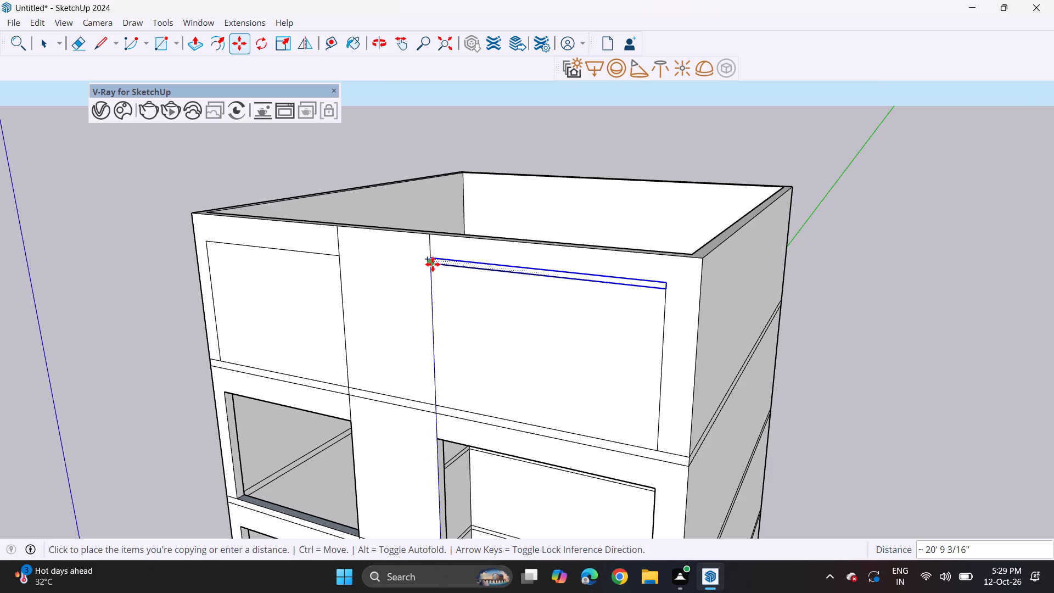
pyautogui.scroll(4, 433, 258)
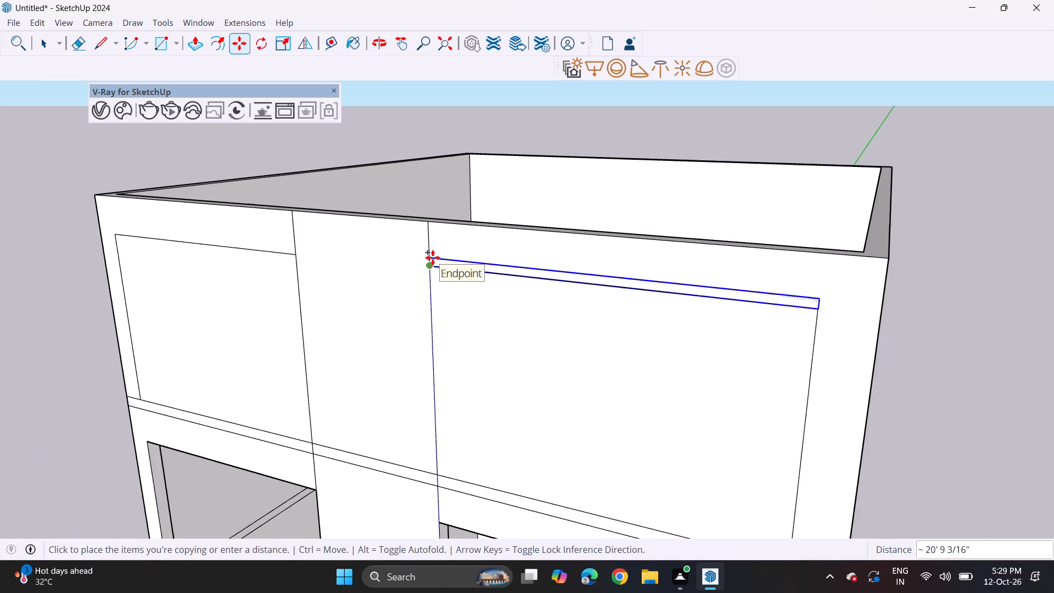
pyautogui.scroll(2, 433, 258)
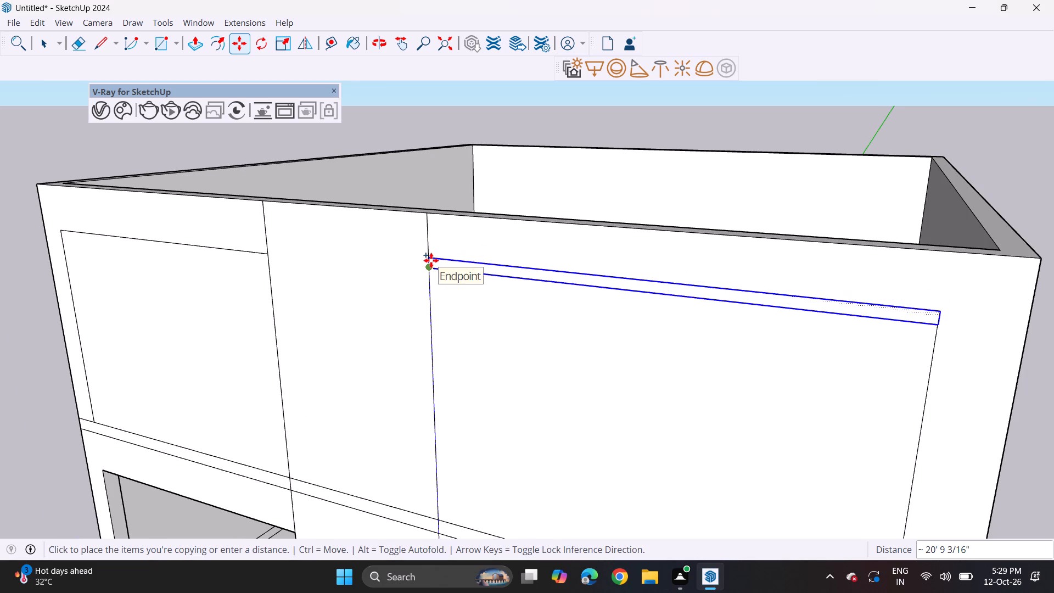
pyautogui.scroll(3, 431, 258)
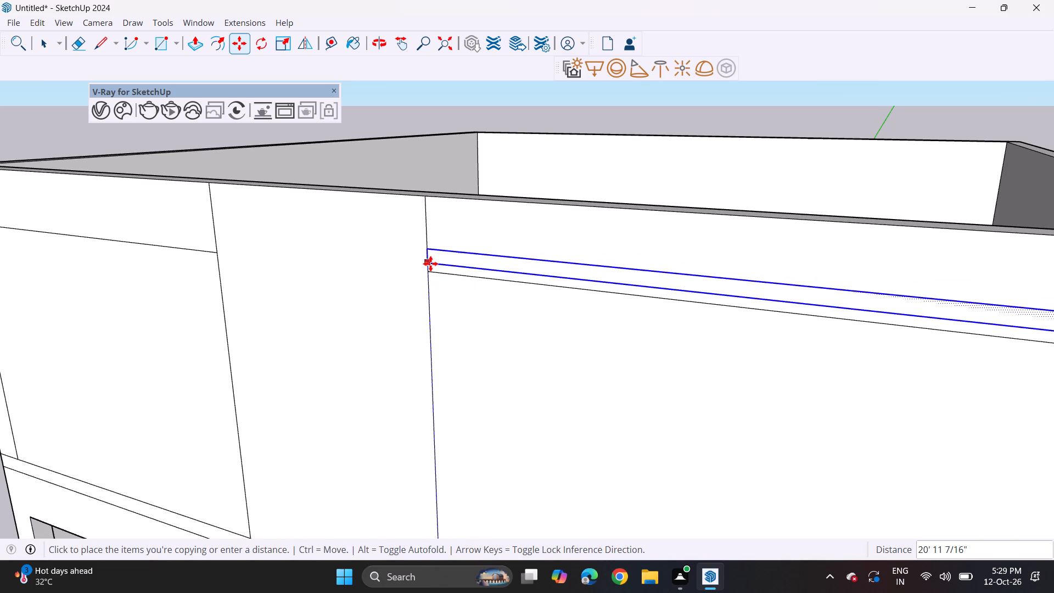
pyautogui.click(430, 264)
# Push the wider top-storey rectangle inward about 7 11/16" and repeat that depth on the narrower rectangle beside it.
pyautogui.scroll(-14, 430, 264)
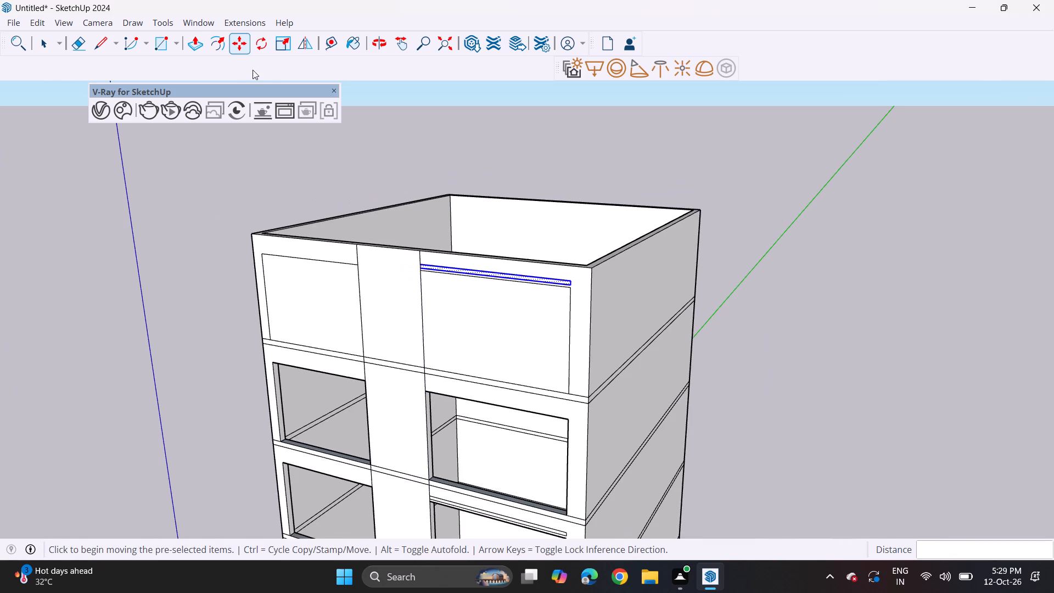
pyautogui.click(198, 43)
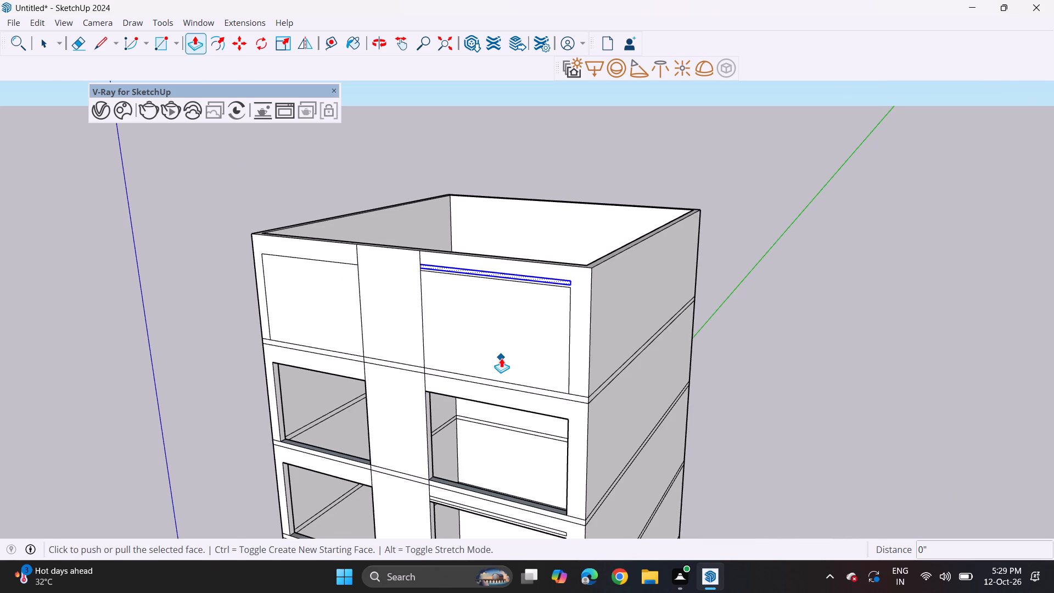
pyautogui.press('Escape')
pyautogui.click(502, 355)
pyautogui.click(507, 343)
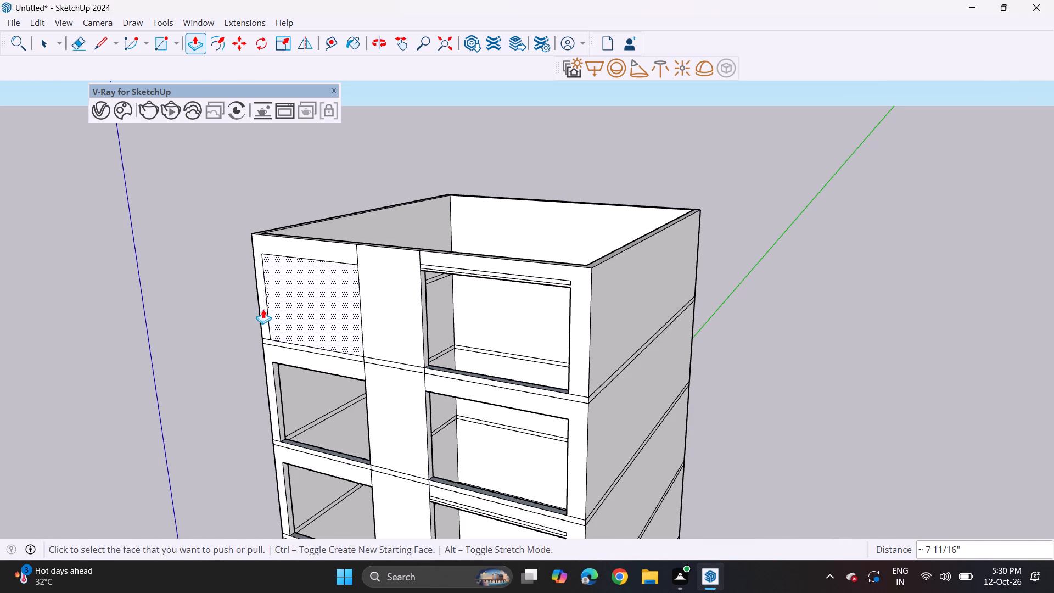
pyautogui.doubleClick(308, 310)
# Draw a square about 4' 4" per side on the second-storey wall of the building's long blank side.
pyautogui.moveTo(422, 425); pyautogui.dragTo(422, 331, button='middle')
pyautogui.keyDown('shift'); pyautogui.moveTo(419, 458); pyautogui.dragTo(422, 293, button='middle'); pyautogui.keyUp('shift')
pyautogui.scroll(-7, 421, 296)
pyautogui.keyDown('shift'); pyautogui.moveTo(404, 386); pyautogui.dragTo(386, 270, button='middle'); pyautogui.keyUp('shift')
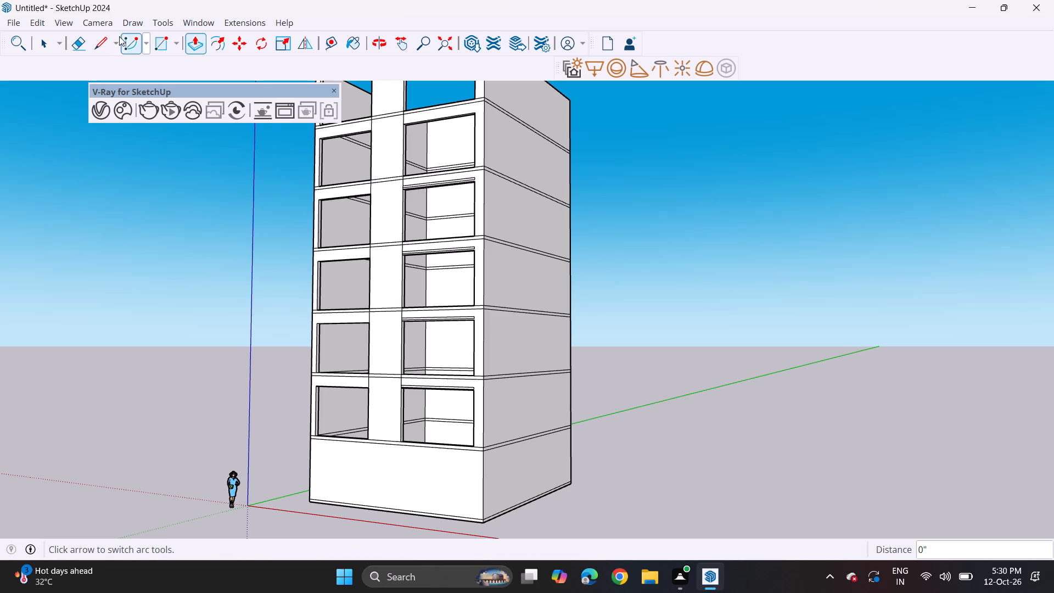
pyautogui.click(95, 42)
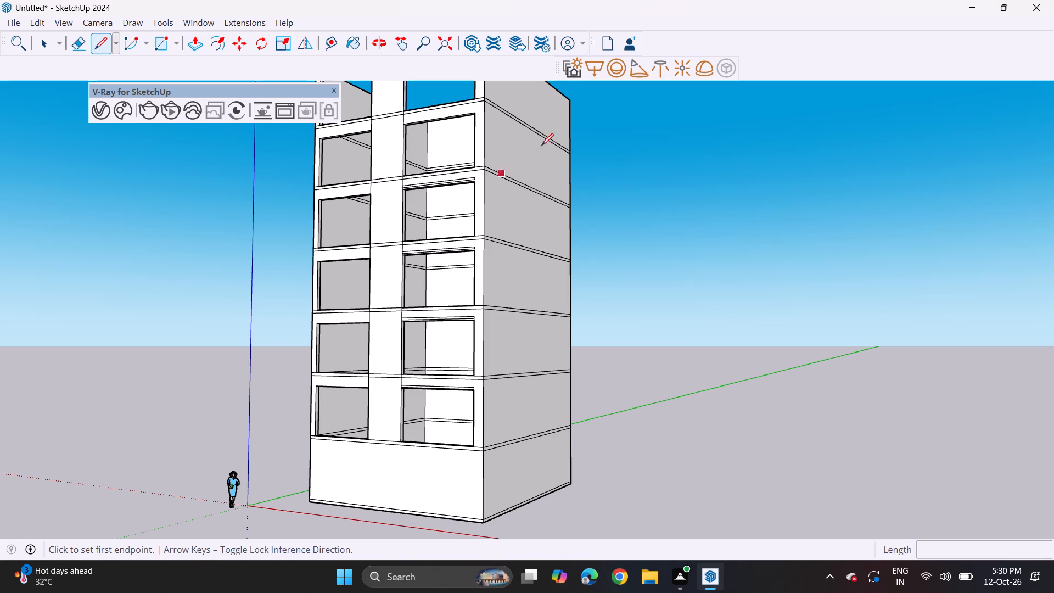
pyautogui.moveTo(542, 142); pyautogui.dragTo(374, 197, button='middle')
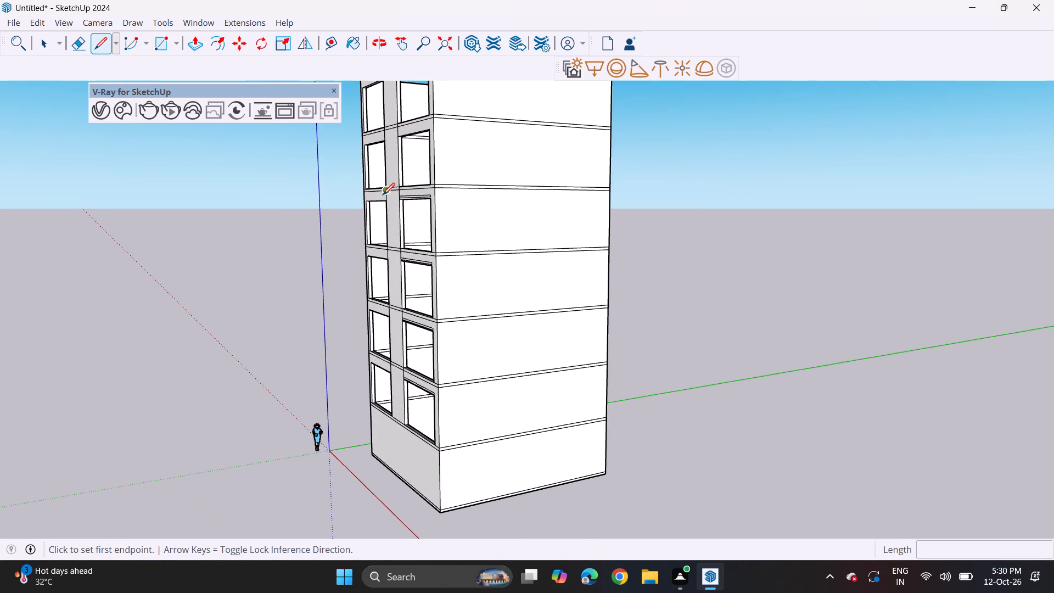
pyautogui.keyDown('shift'); pyautogui.moveTo(388, 192); pyautogui.dragTo(405, 271, button='middle'); pyautogui.keyUp('shift')
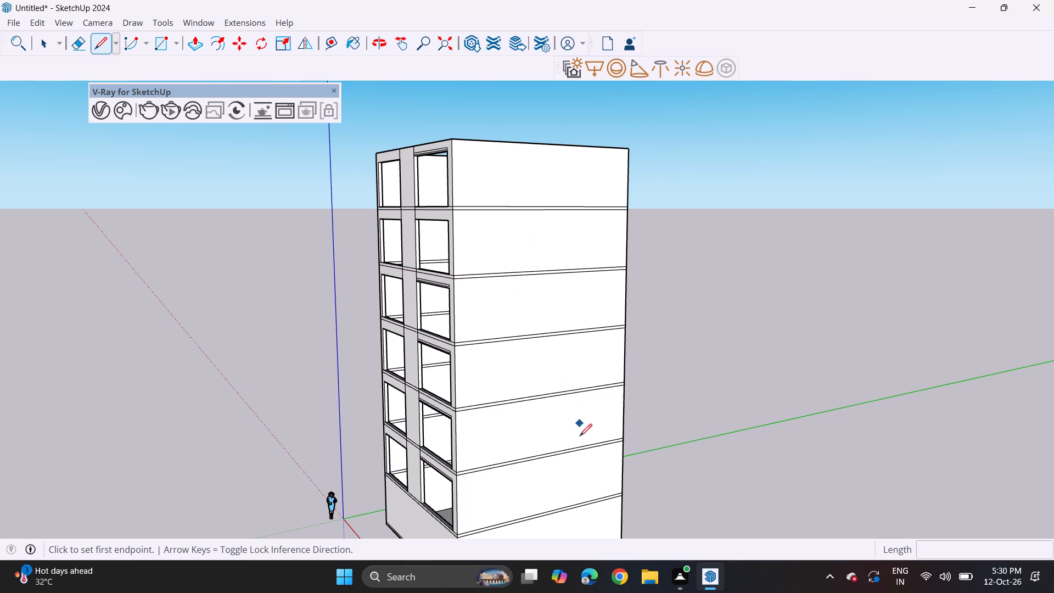
pyautogui.keyDown('shift'); pyautogui.moveTo(584, 437); pyautogui.dragTo(604, 302, button='middle'); pyautogui.keyUp('shift')
pyautogui.moveTo(533, 368); pyautogui.dragTo(564, 342, button='middle')
pyautogui.scroll(3, 547, 363)
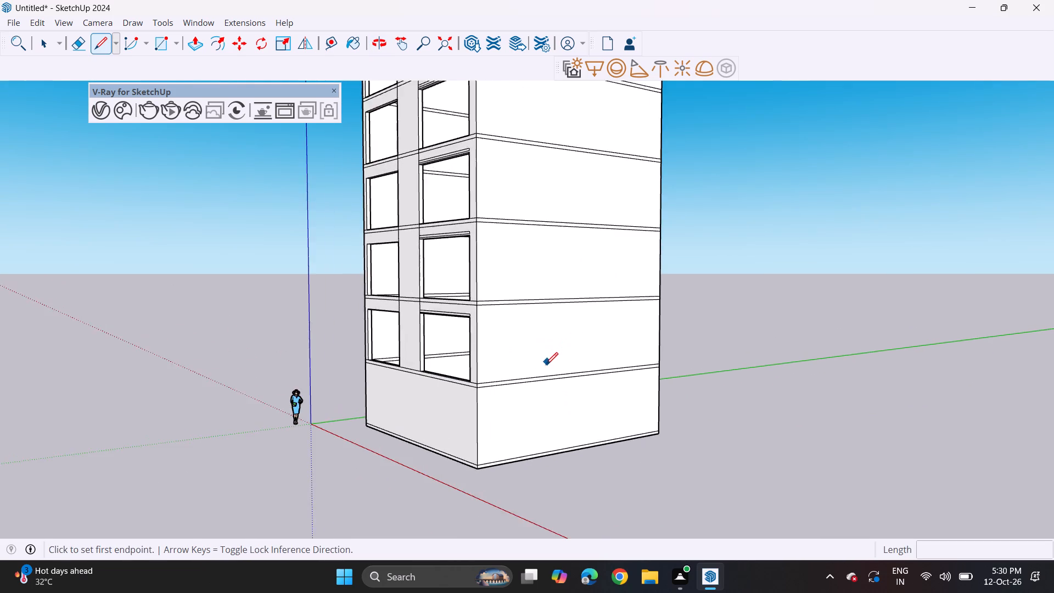
pyautogui.scroll(5, 546, 365)
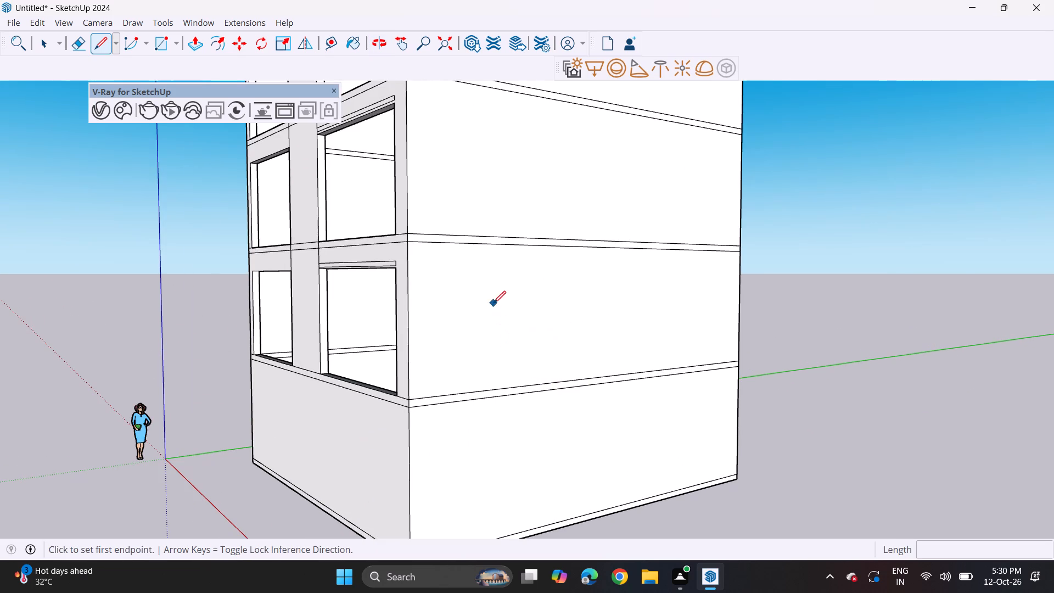
pyautogui.click(155, 46)
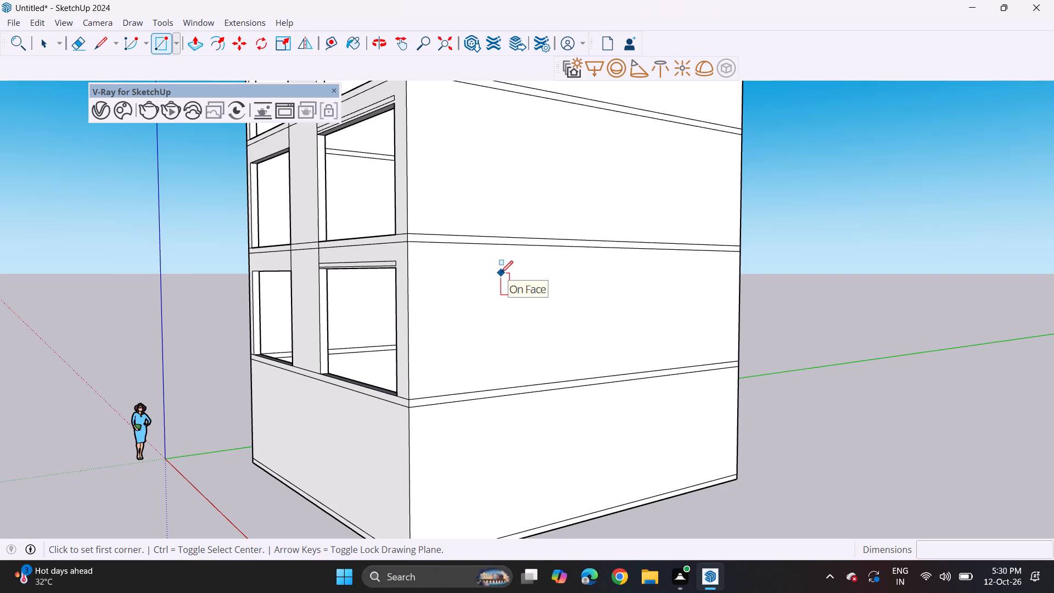
pyautogui.click(501, 273)
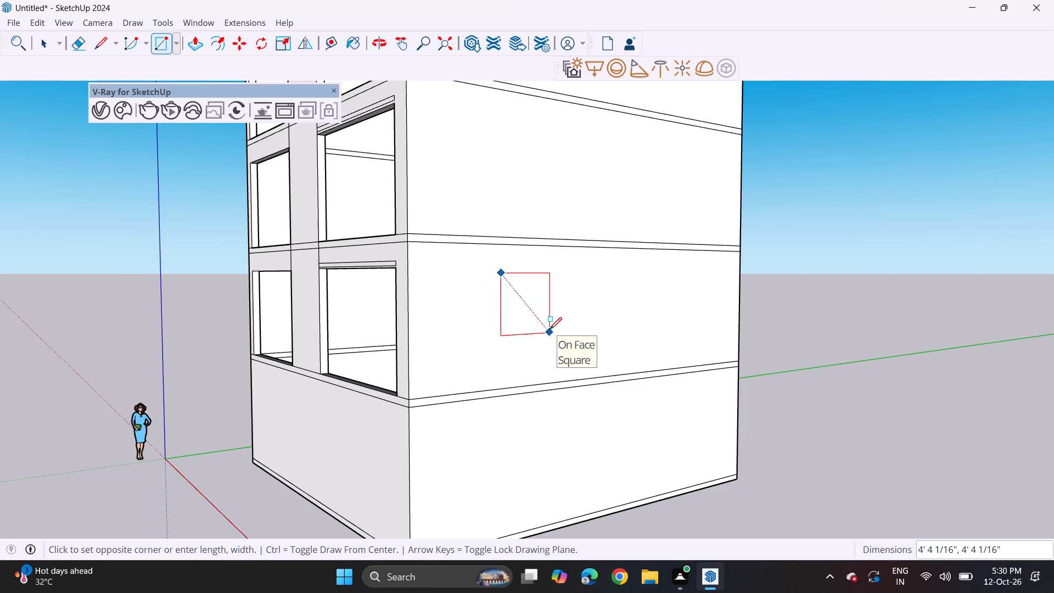
pyautogui.click(550, 329)
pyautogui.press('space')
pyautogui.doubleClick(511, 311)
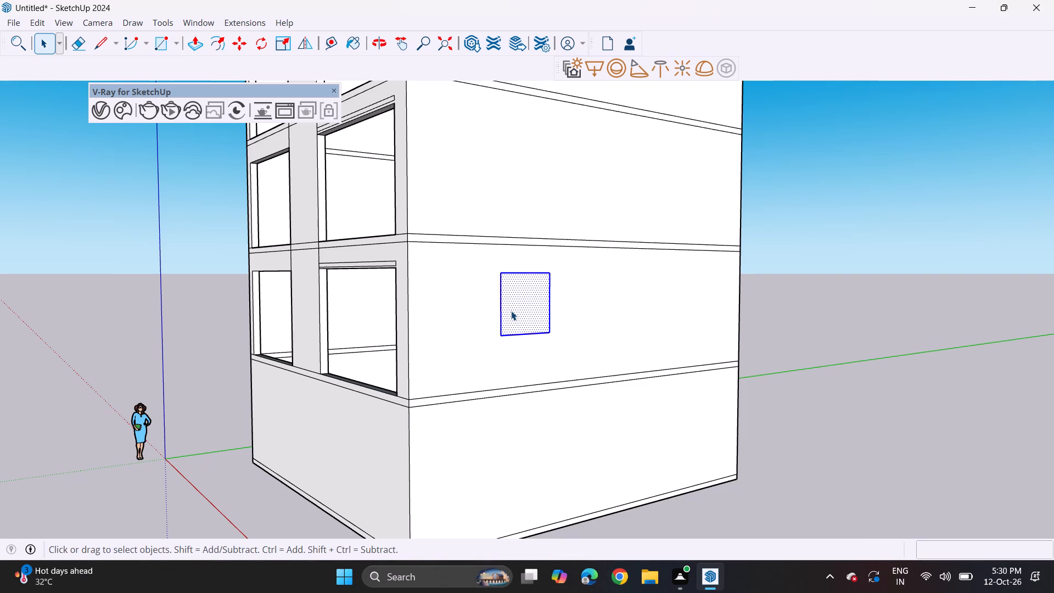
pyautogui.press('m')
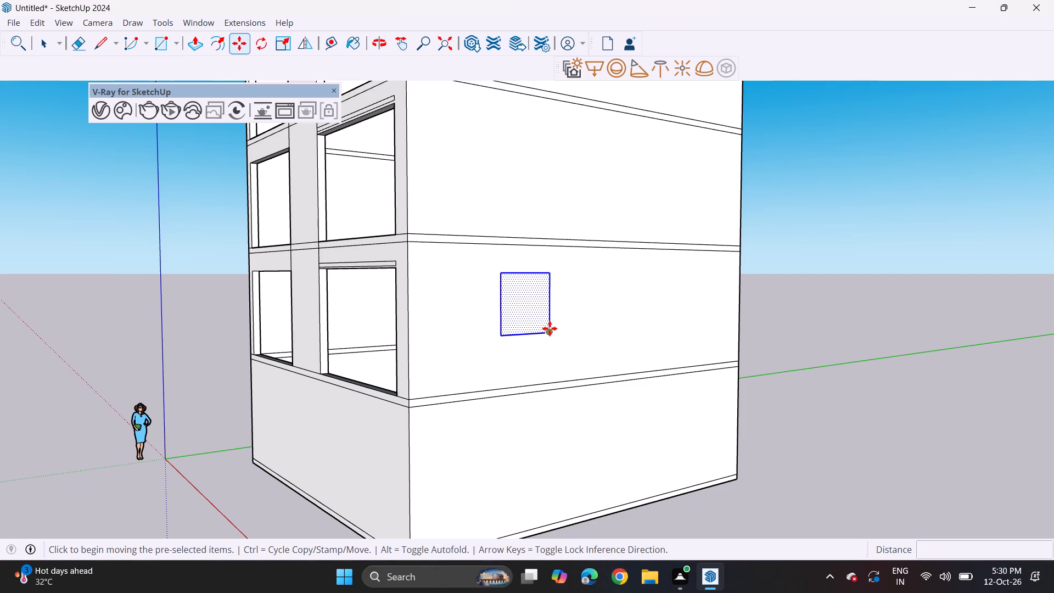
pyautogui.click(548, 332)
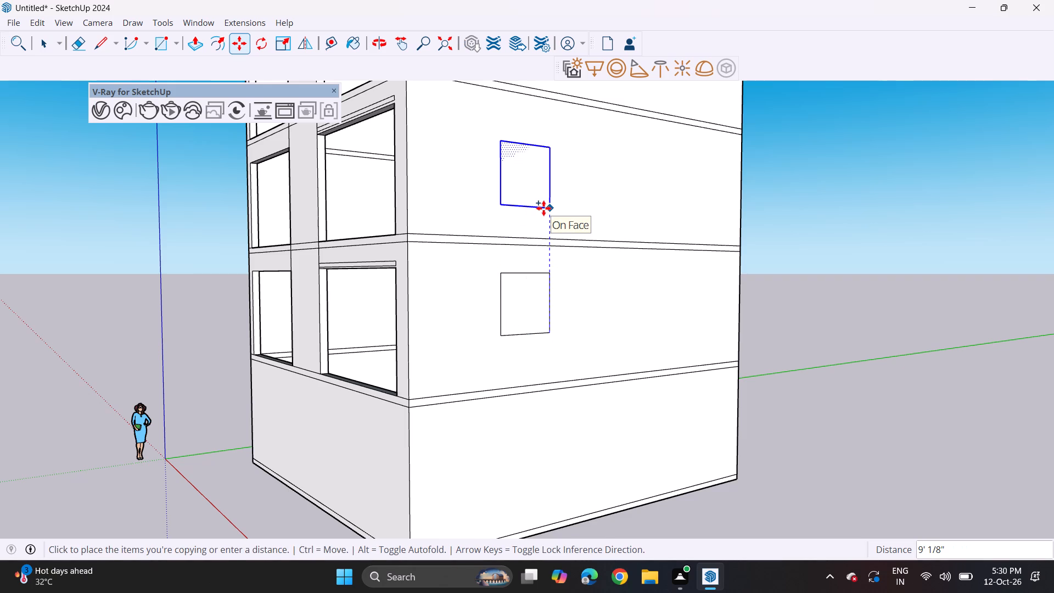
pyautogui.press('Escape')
# Copy the second-storey square on the side wall up 10' 6" to the third storey, and again to the fourth.
pyautogui.press('space')
pyautogui.doubleClick(537, 315)
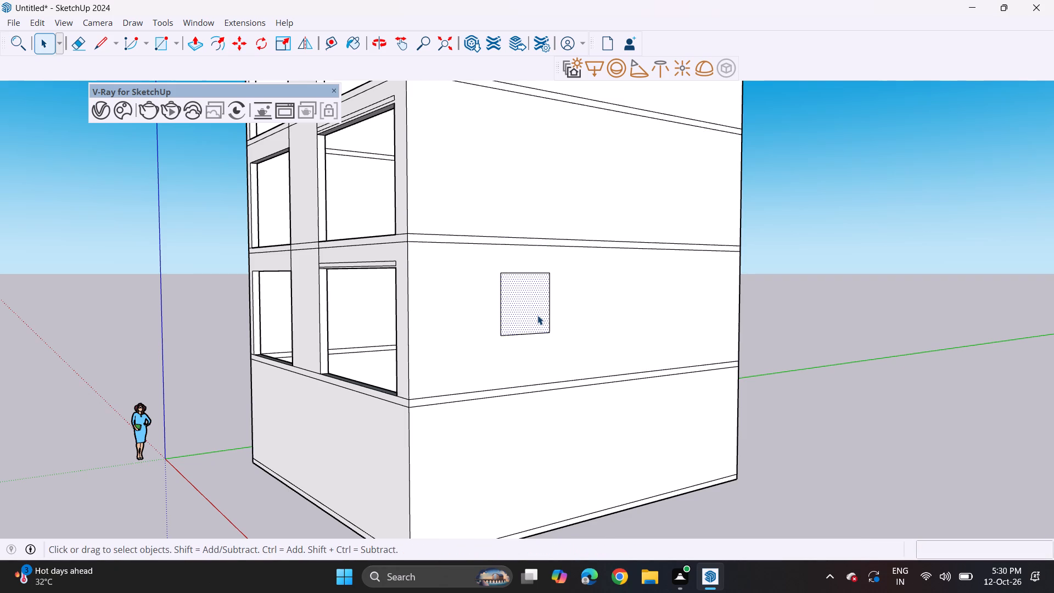
pyautogui.press('m')
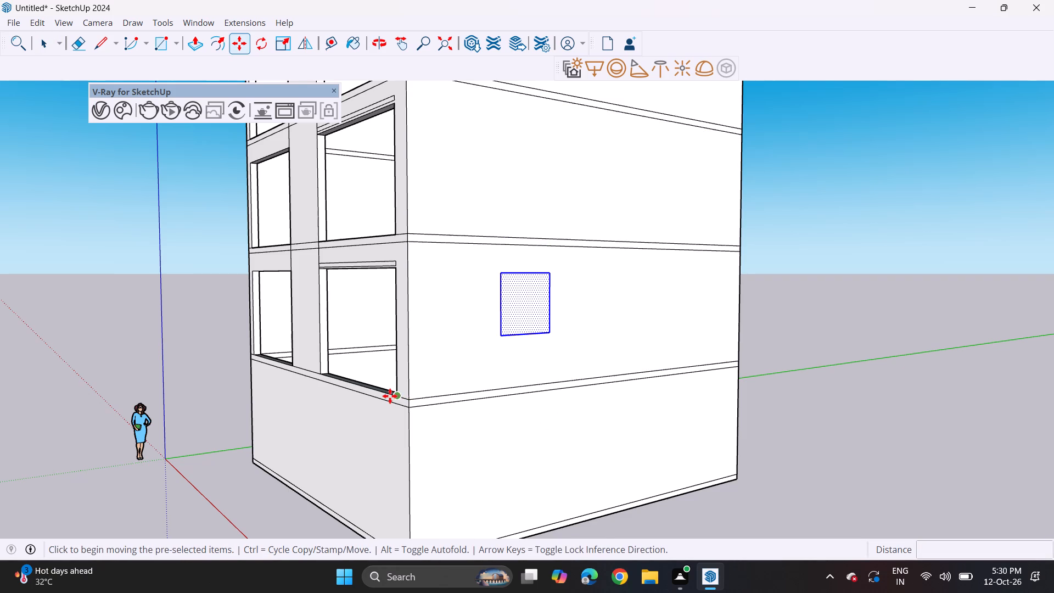
pyautogui.click(412, 401)
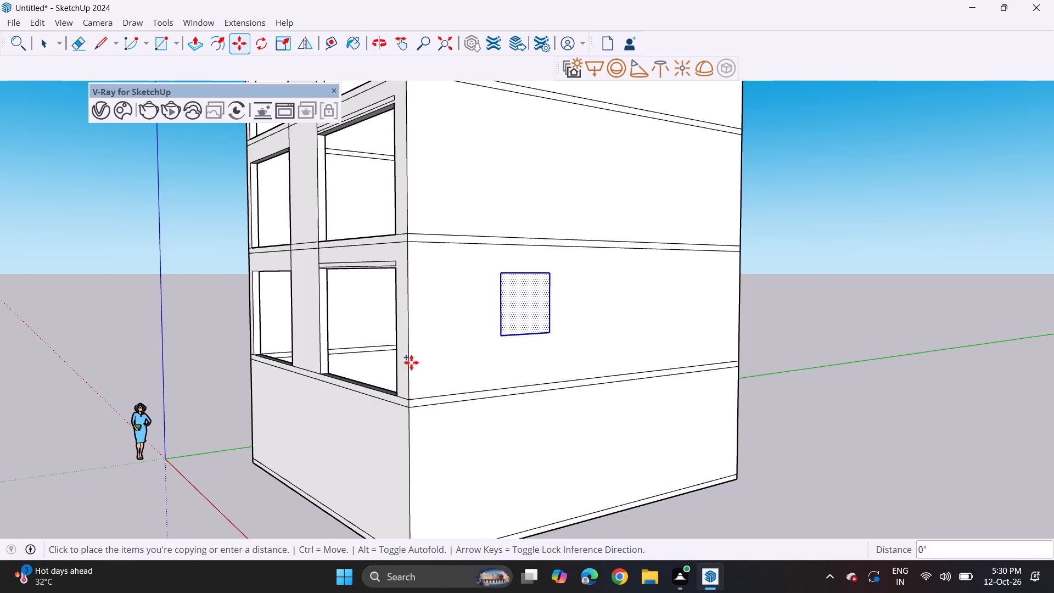
pyautogui.click(411, 229)
pyautogui.click(414, 237)
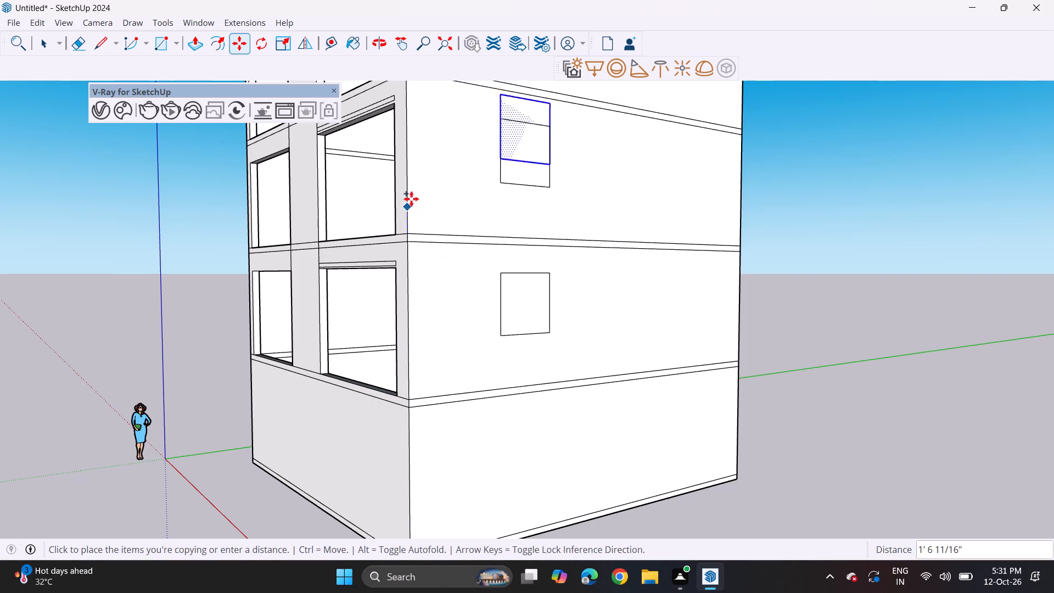
pyautogui.keyDown('shift'); pyautogui.moveTo(410, 152); pyautogui.dragTo(406, 394, button='middle'); pyautogui.keyUp('shift')
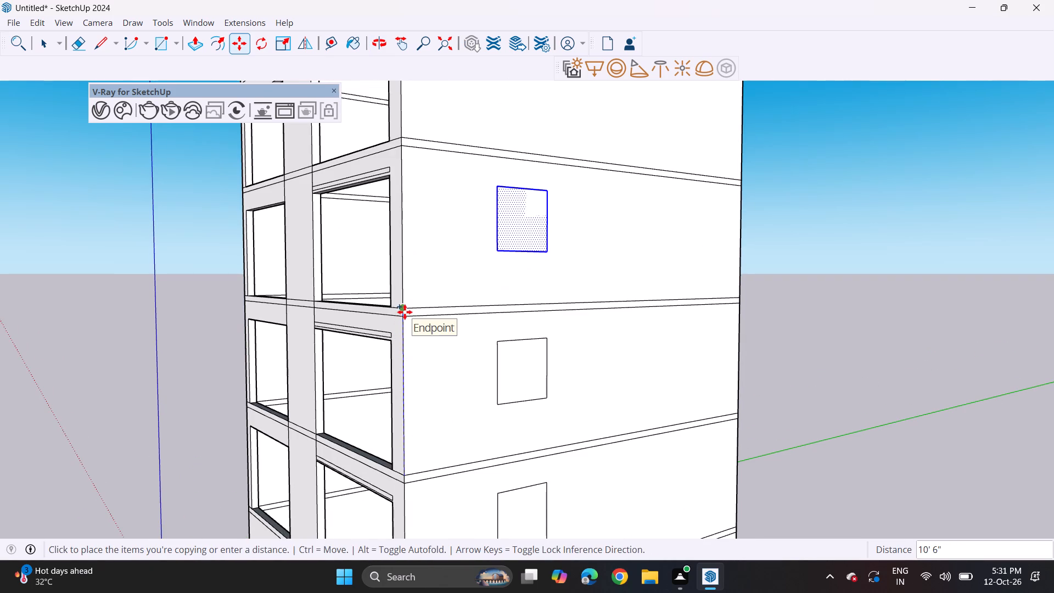
pyautogui.click(405, 312)
# Continue copying the side-wall square up in 10' 6" increments onto the fifth, sixth and seventh storeys.
pyautogui.click(400, 307)
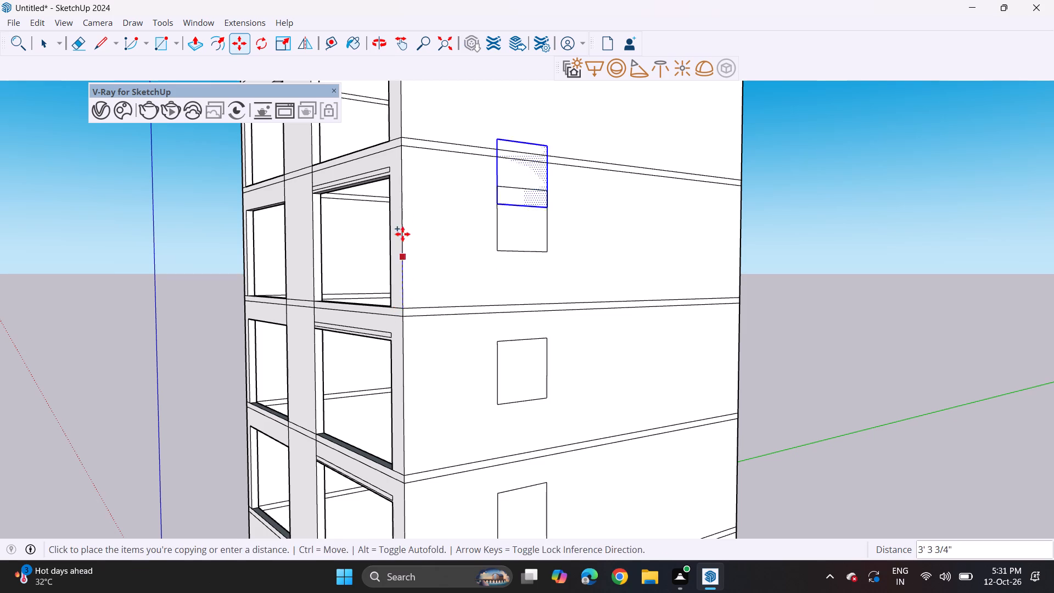
pyautogui.keyDown('shift'); pyautogui.moveTo(403, 218); pyautogui.dragTo(368, 424, button='middle'); pyautogui.keyUp('shift')
pyautogui.click(369, 342)
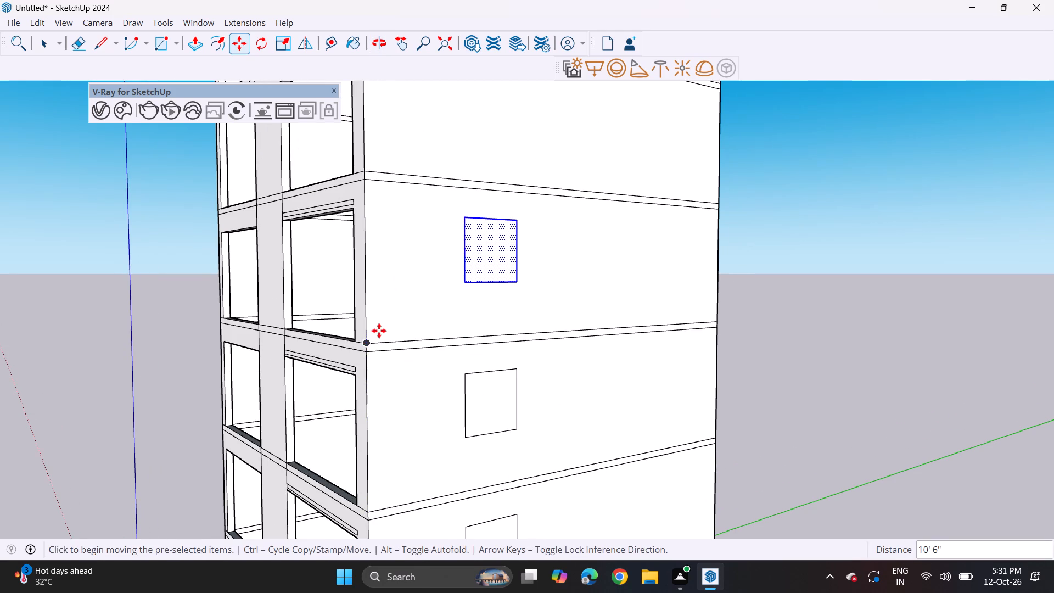
pyautogui.click(365, 344)
pyautogui.keyDown('shift'); pyautogui.moveTo(379, 237); pyautogui.dragTo(362, 413, button='middle'); pyautogui.keyUp('shift')
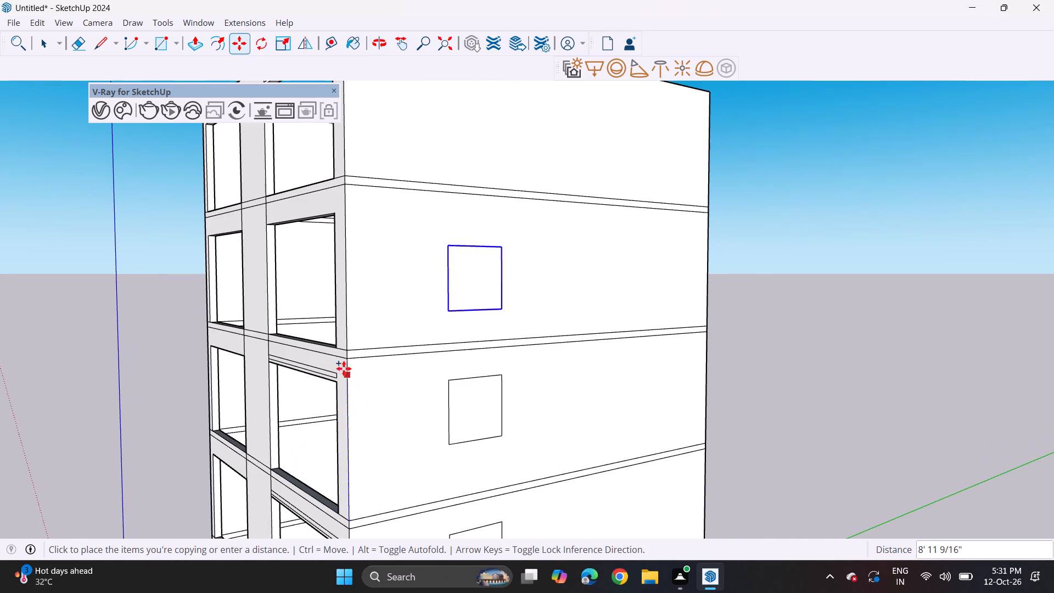
pyautogui.click(351, 348)
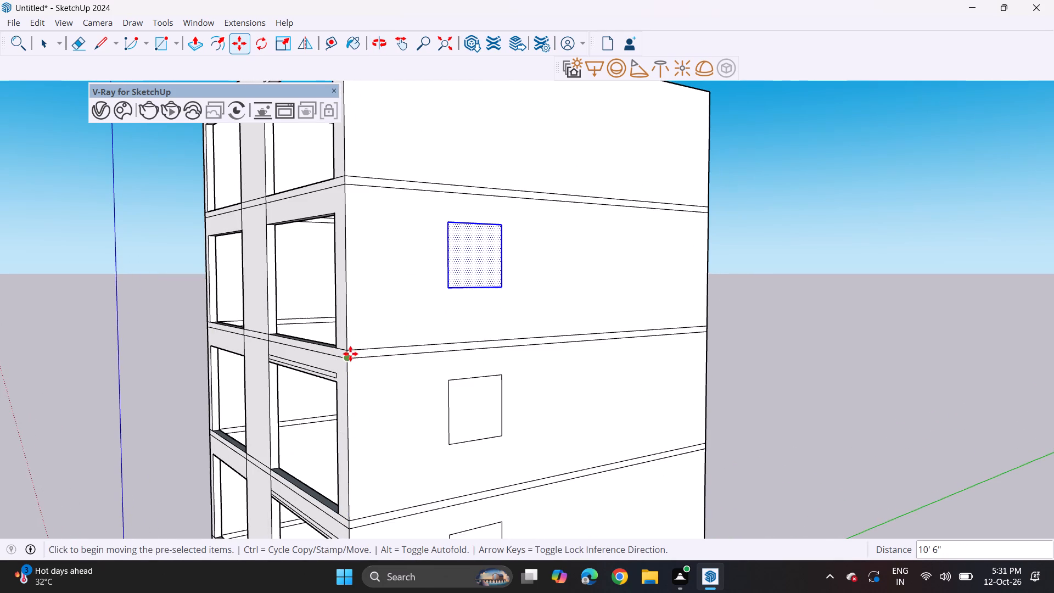
pyautogui.click(350, 353)
pyautogui.keyDown('shift'); pyautogui.moveTo(358, 240); pyautogui.dragTo(341, 395, button='middle'); pyautogui.keyUp('shift')
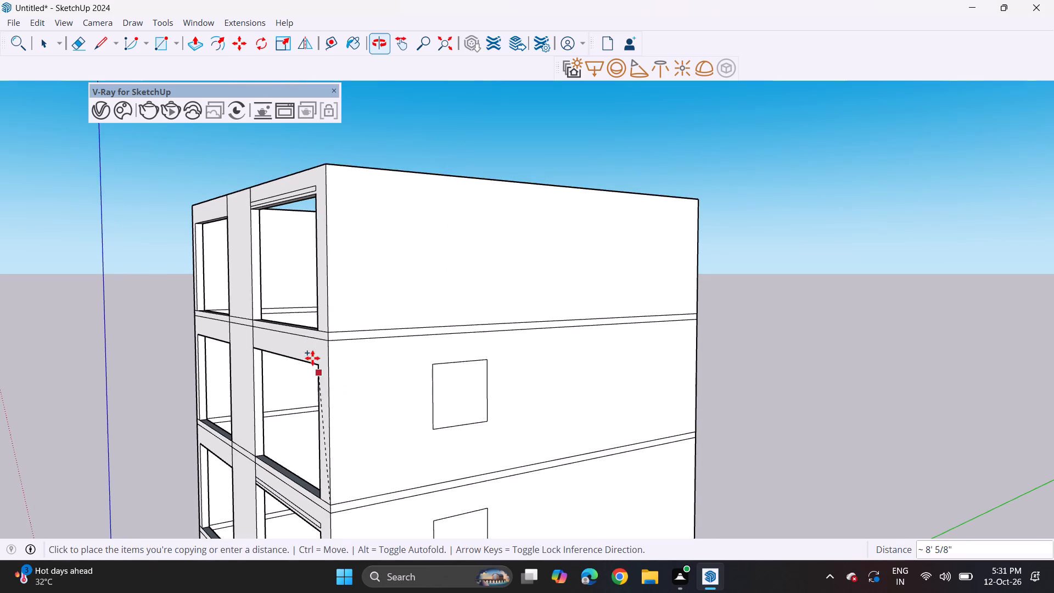
pyautogui.click(330, 333)
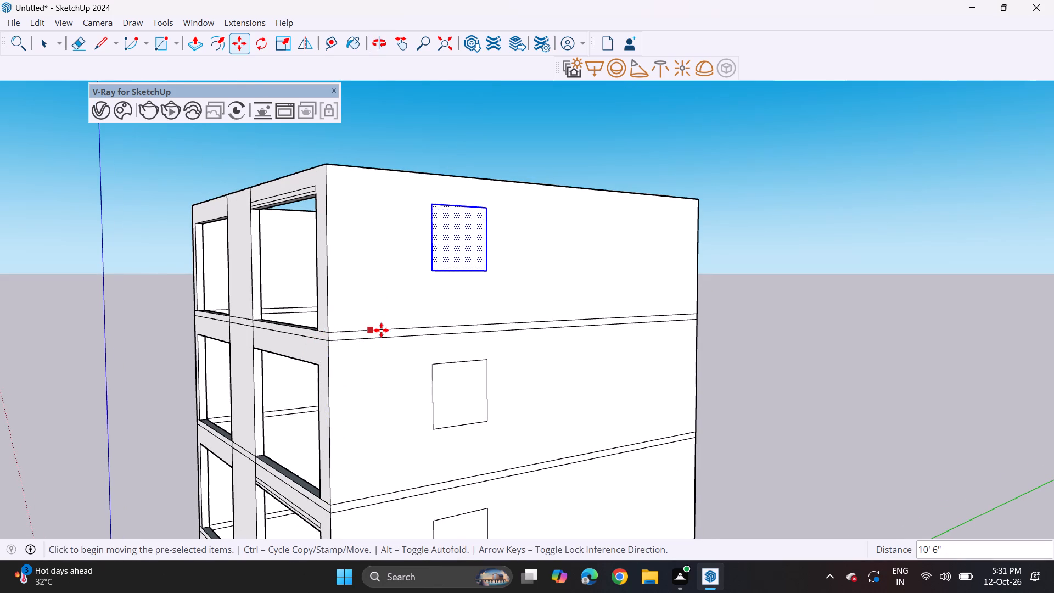
# Draw a rectangle about 9' 5" wide and 10' high beside the second-storey square, spanning between the floor bands.
pyautogui.scroll(-9, 385, 328)
pyautogui.keyDown('shift'); pyautogui.moveTo(426, 398); pyautogui.dragTo(426, 264, button='middle'); pyautogui.keyUp('shift')
pyautogui.scroll(1, 426, 264)
pyautogui.scroll(-2, 424, 264)
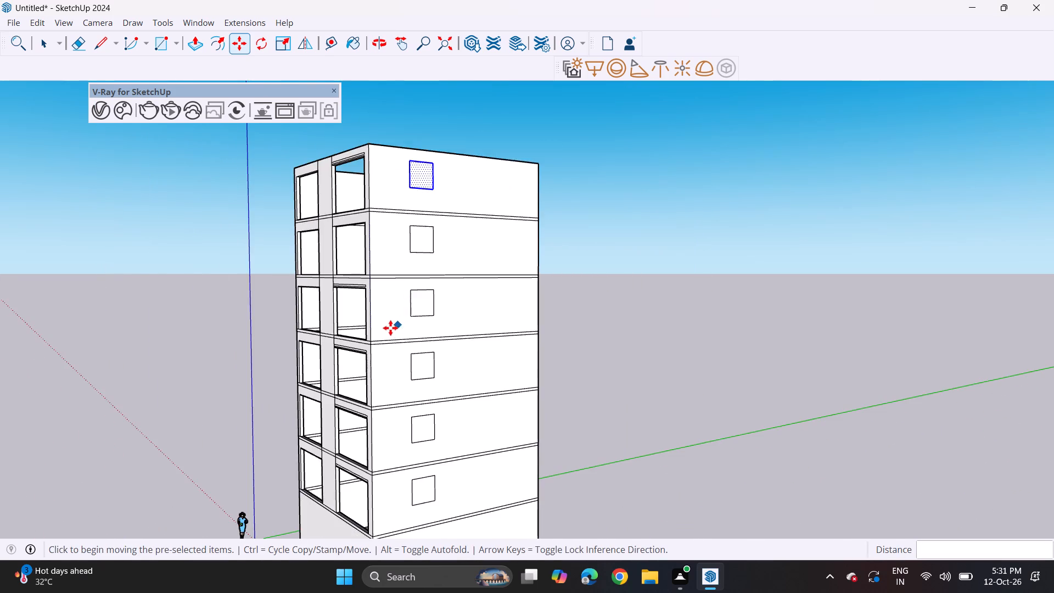
pyautogui.scroll(-2, 386, 329)
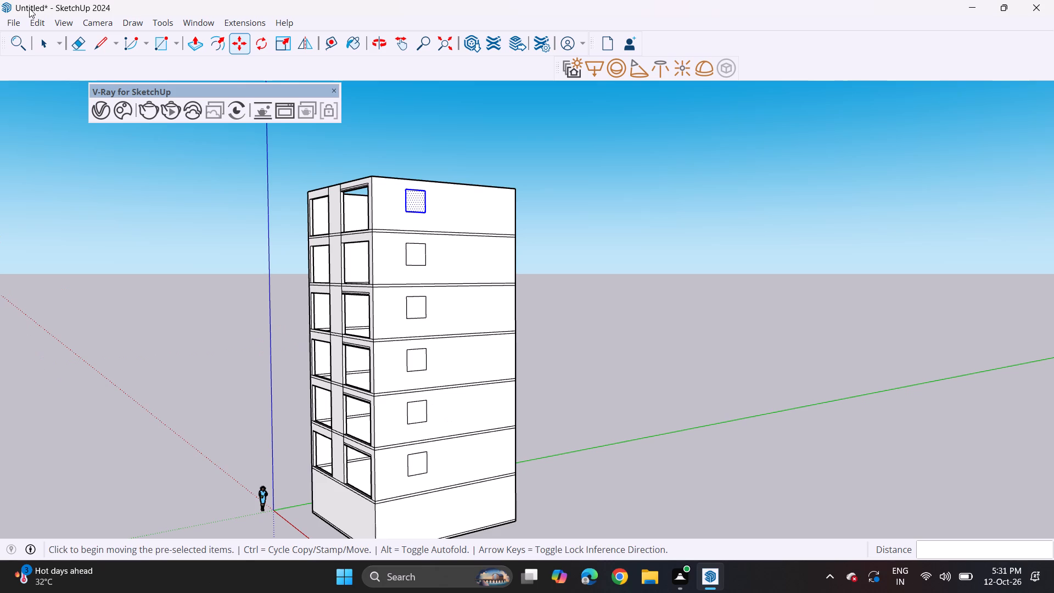
pyautogui.click(97, 47)
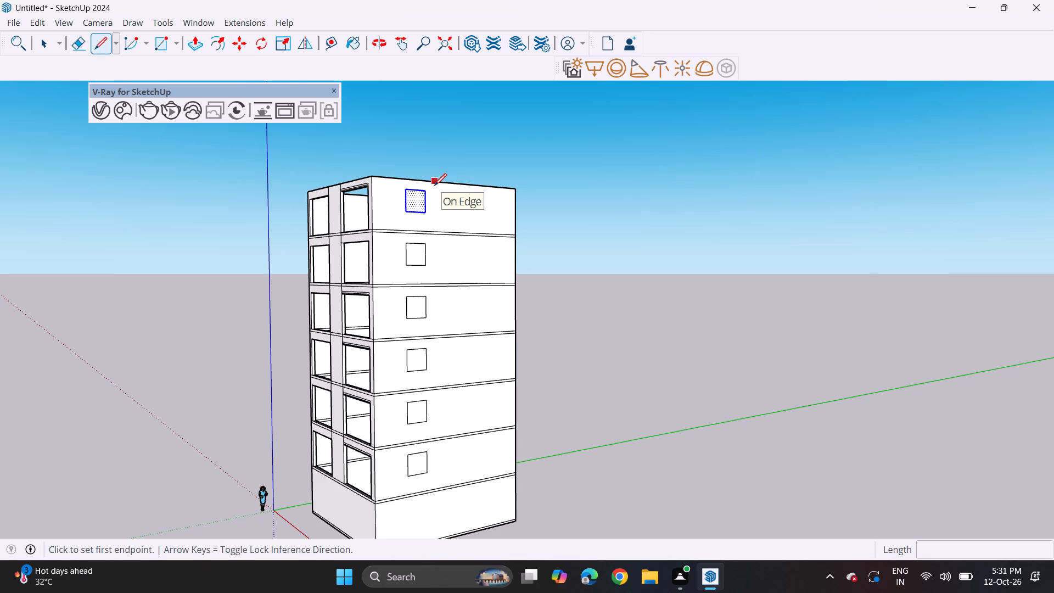
pyautogui.click(160, 46)
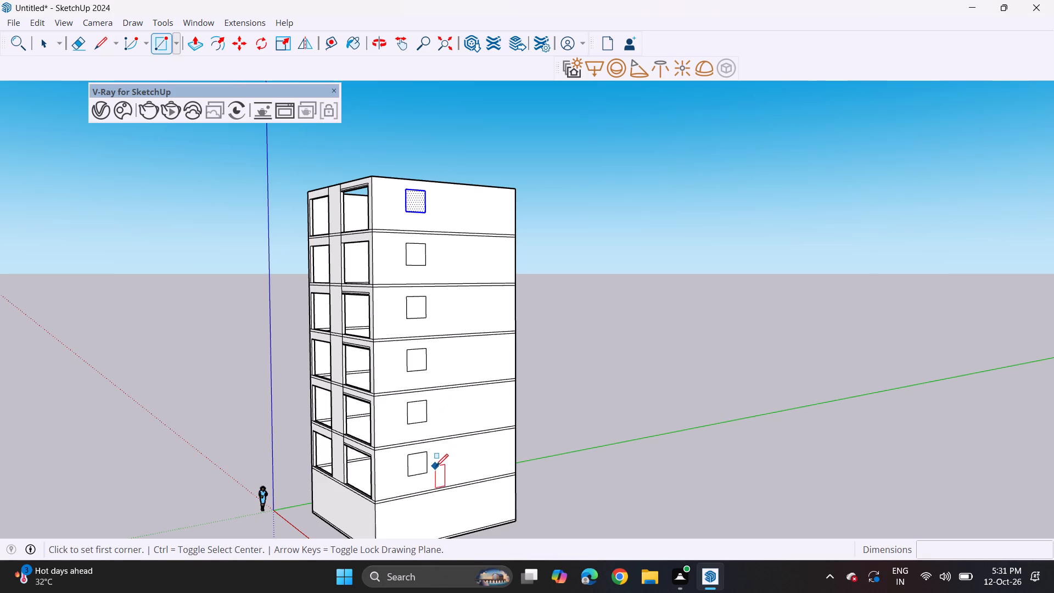
pyautogui.scroll(6, 436, 466)
pyautogui.moveTo(442, 462); pyautogui.dragTo(469, 428, button='middle')
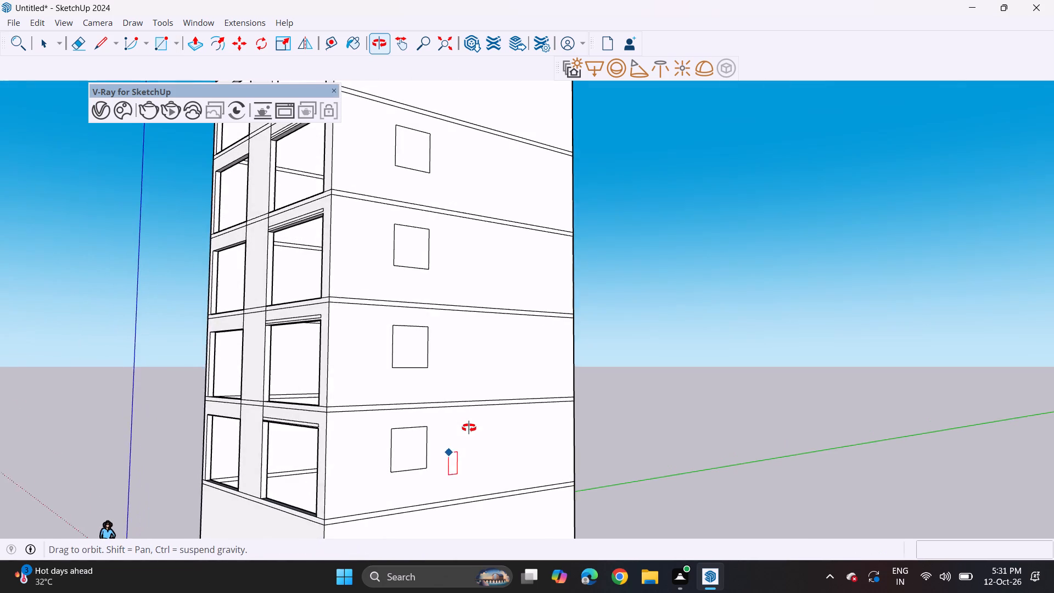
pyautogui.moveTo(469, 428); pyautogui.dragTo(469, 429, button='middle')
pyautogui.keyDown('shift'); pyautogui.moveTo(463, 468); pyautogui.dragTo(469, 392, button='middle'); pyautogui.keyUp('shift')
pyautogui.scroll(4, 465, 389)
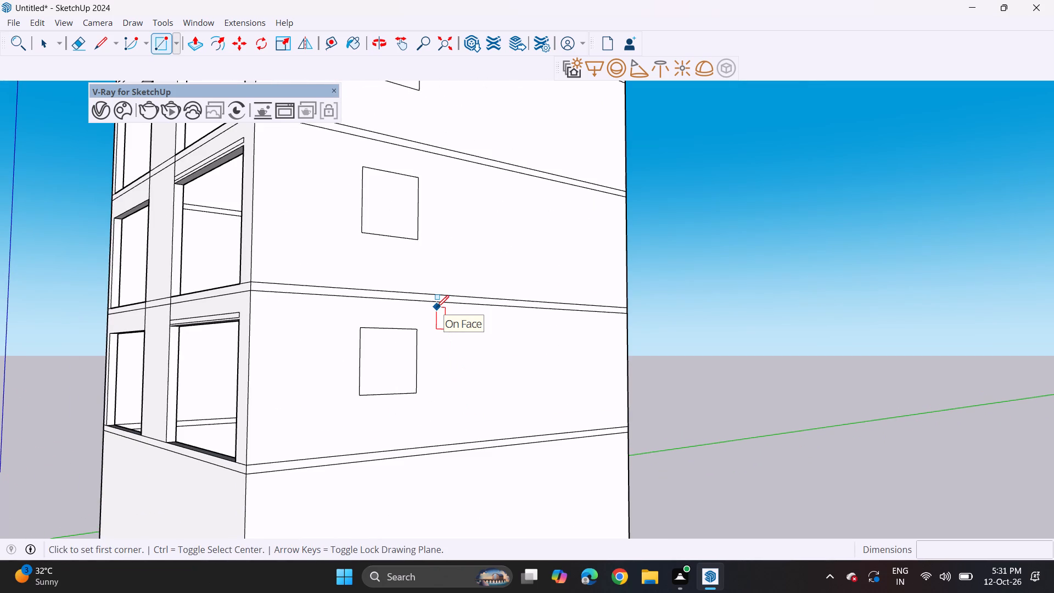
pyautogui.click(431, 301)
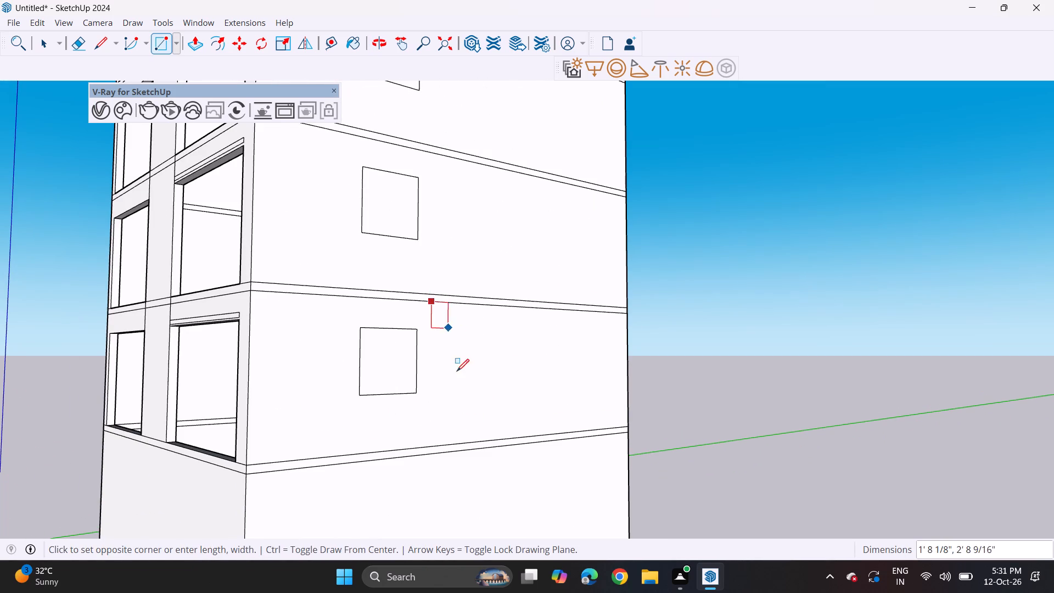
pyautogui.click(530, 433)
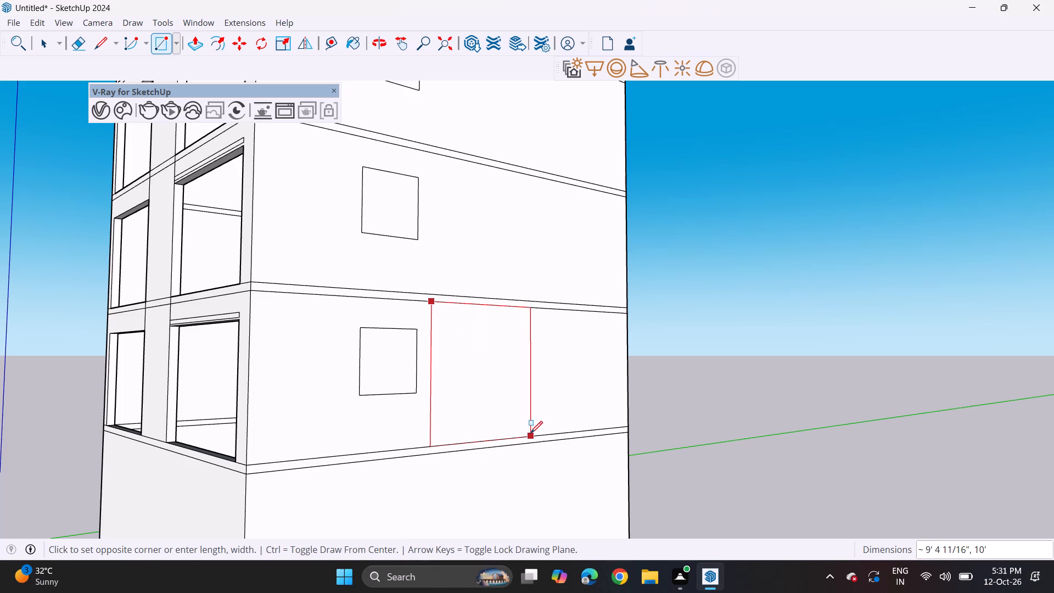
# Copy the second-storey full-height rectangle up 10' 6" to the third storey, and again to the fourth.
pyautogui.press('space')
pyautogui.doubleClick(461, 368)
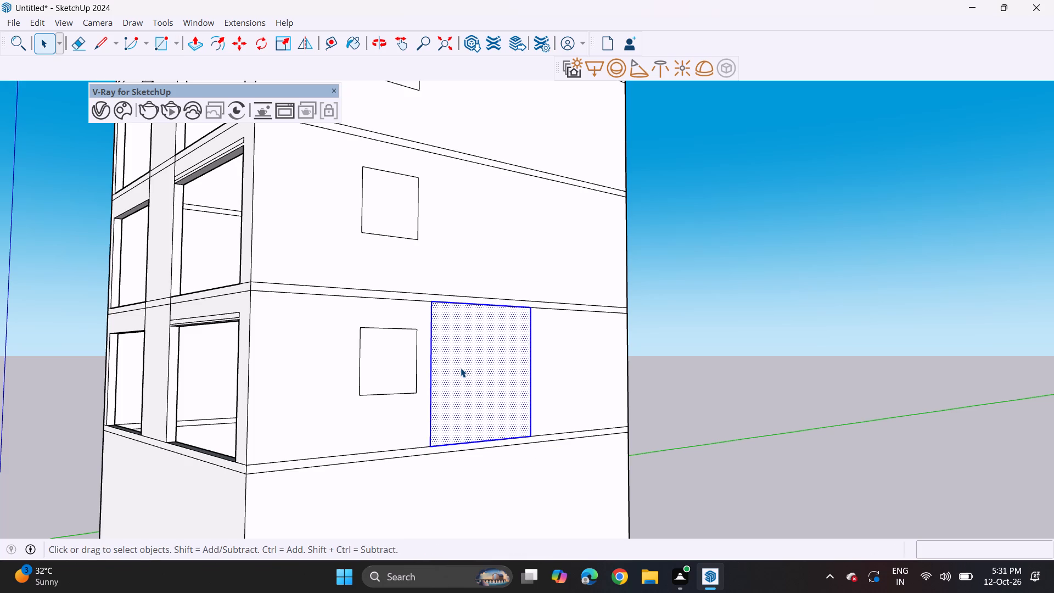
pyautogui.press('m')
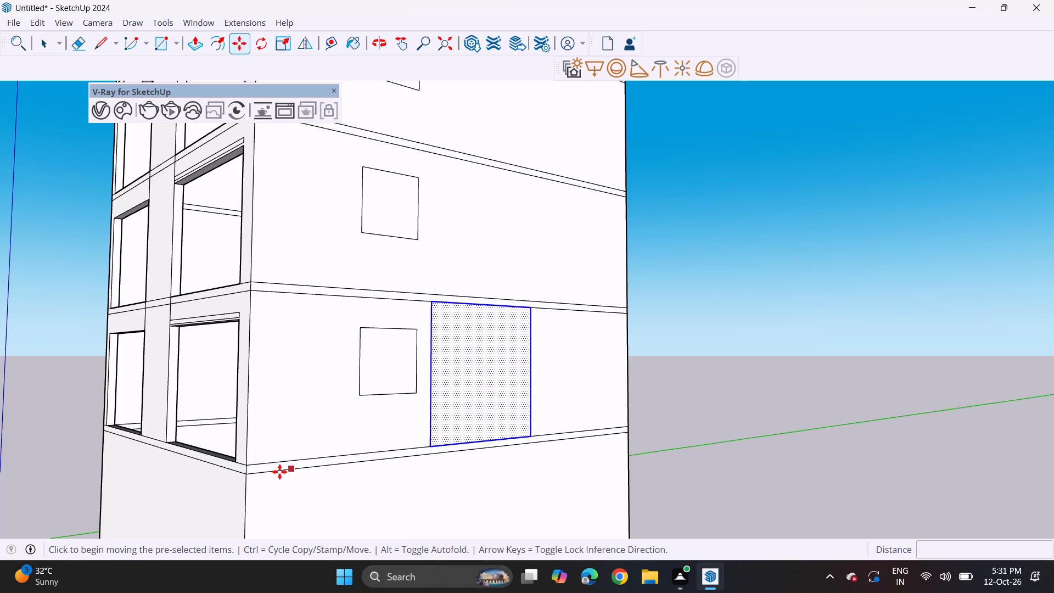
pyautogui.click(243, 469)
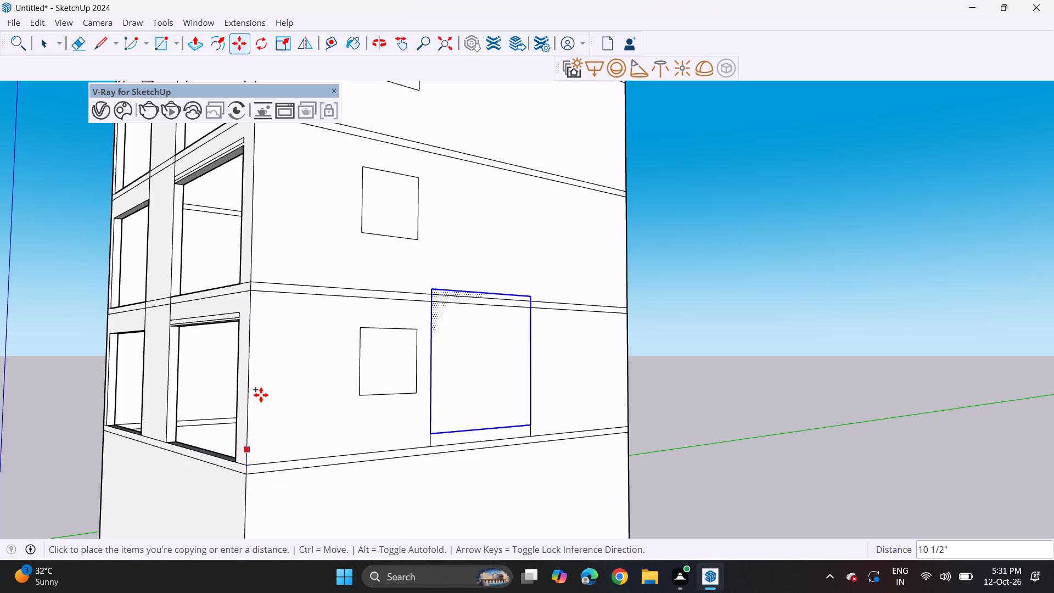
pyautogui.click(250, 281)
pyautogui.click(252, 280)
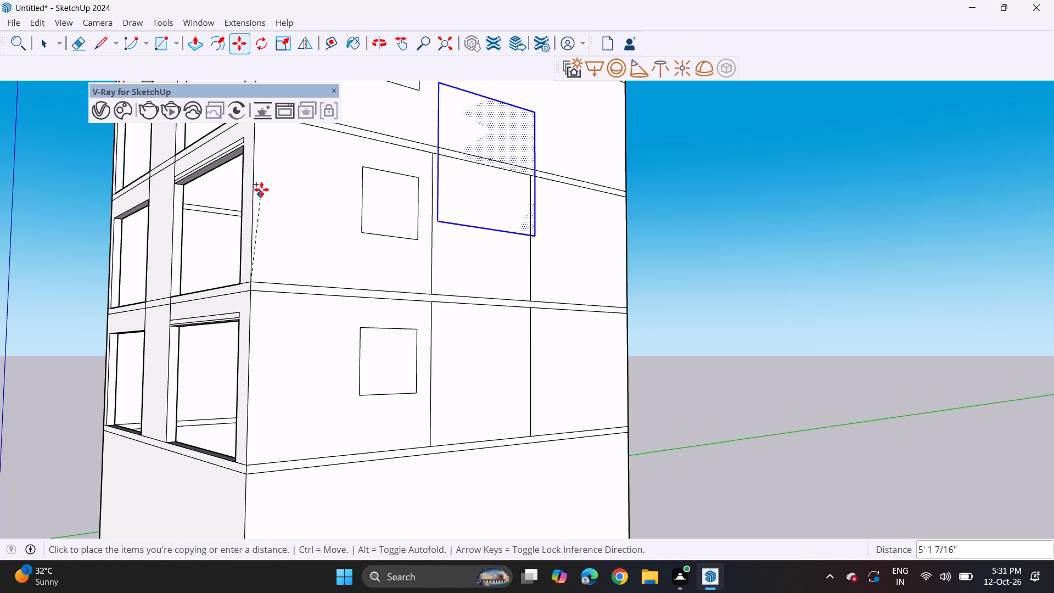
pyautogui.keyDown('shift'); pyautogui.moveTo(261, 187); pyautogui.dragTo(264, 439, button='middle'); pyautogui.keyUp('shift')
pyautogui.click(257, 355)
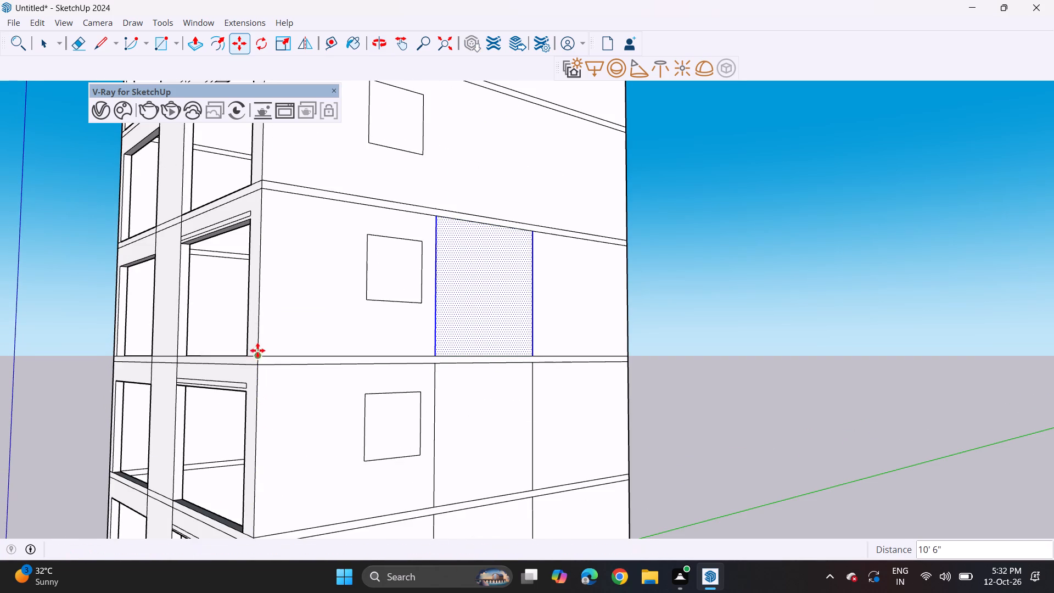
# Continue copying the full-height rectangle up in 10' 6" increments onto the fifth, sixth and seventh storeys.
pyautogui.click(257, 358)
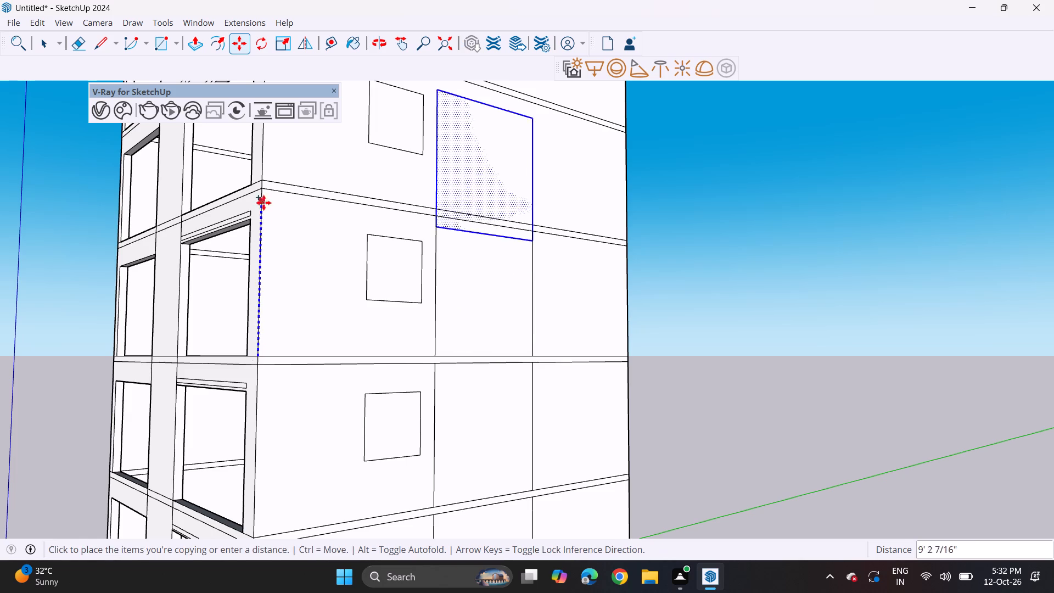
pyautogui.keyDown('shift'); pyautogui.moveTo(272, 261); pyautogui.dragTo(270, 427, button='middle'); pyautogui.keyUp('shift')
pyautogui.click(263, 348)
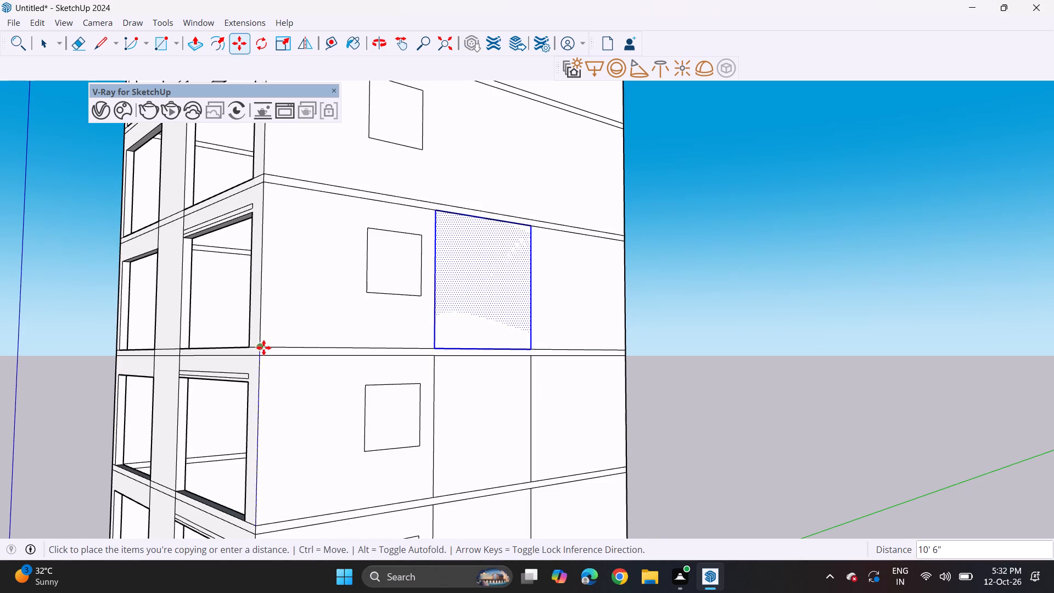
pyautogui.click(268, 346)
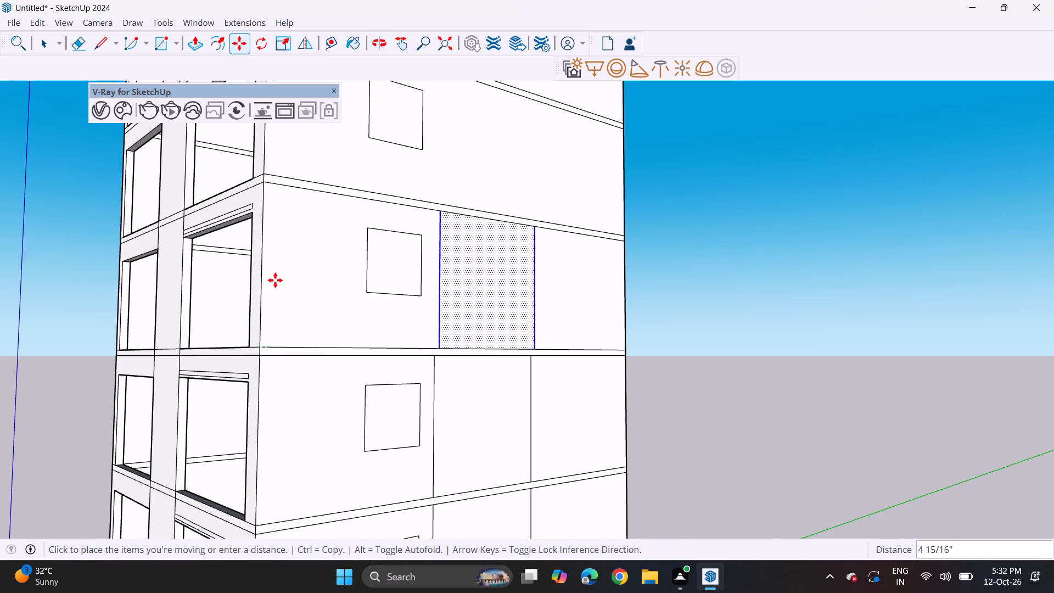
pyautogui.press('Escape')
pyautogui.click(262, 350)
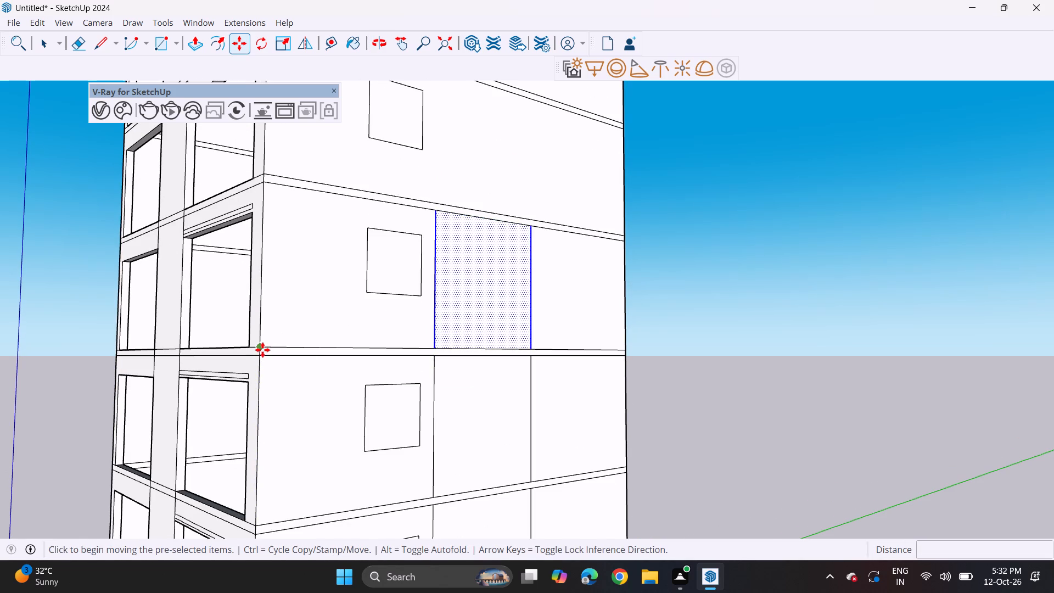
pyautogui.keyDown('shift'); pyautogui.moveTo(271, 235); pyautogui.dragTo(265, 366, button='middle'); pyautogui.keyUp('shift')
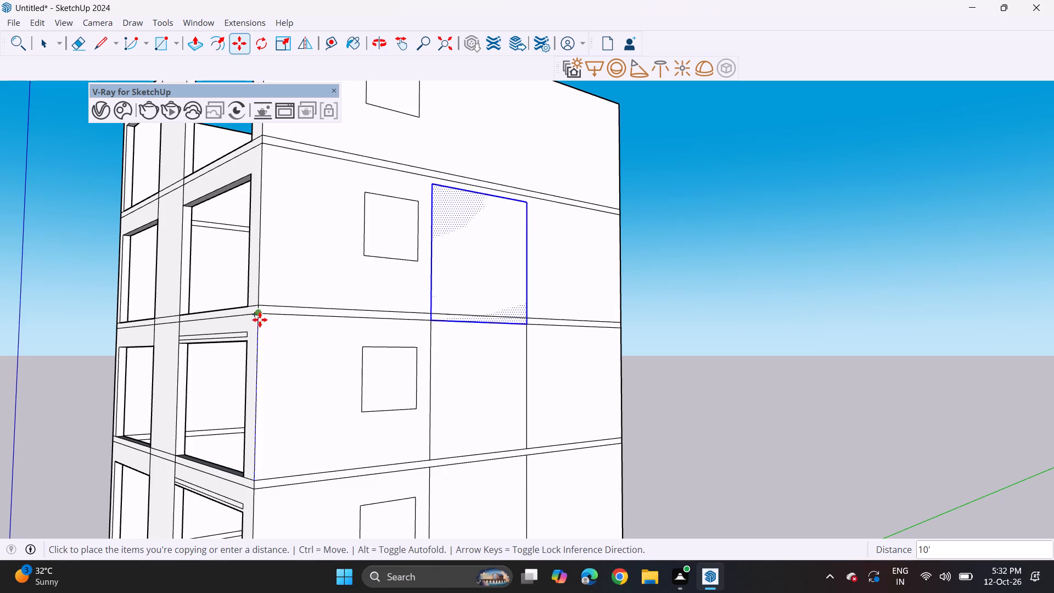
pyautogui.click(261, 309)
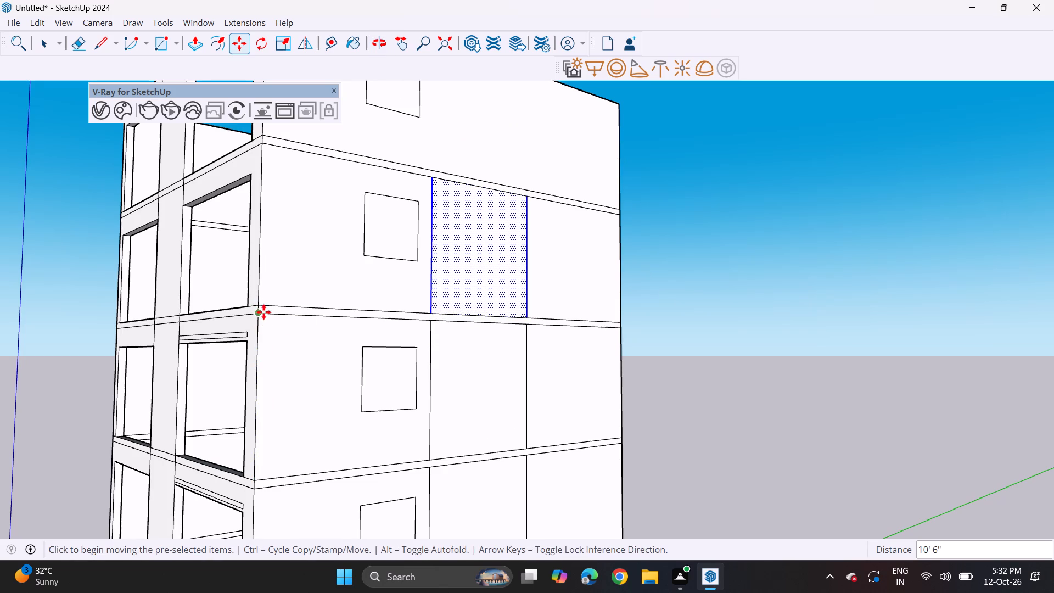
pyautogui.click(262, 305)
pyautogui.keyDown('shift'); pyautogui.moveTo(268, 226); pyautogui.dragTo(268, 401, button='middle'); pyautogui.keyUp('shift')
pyautogui.click(266, 307)
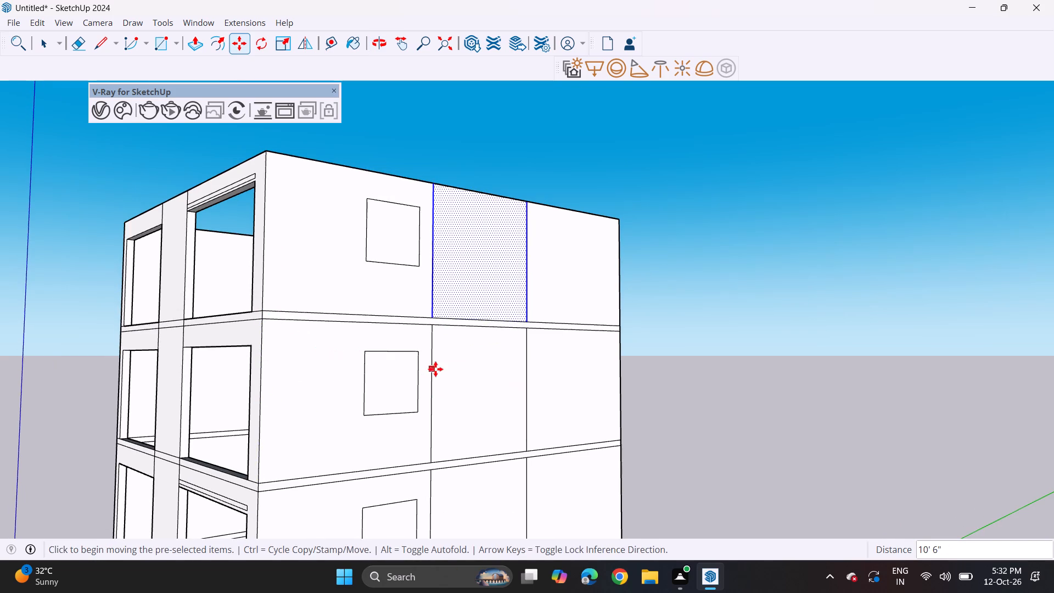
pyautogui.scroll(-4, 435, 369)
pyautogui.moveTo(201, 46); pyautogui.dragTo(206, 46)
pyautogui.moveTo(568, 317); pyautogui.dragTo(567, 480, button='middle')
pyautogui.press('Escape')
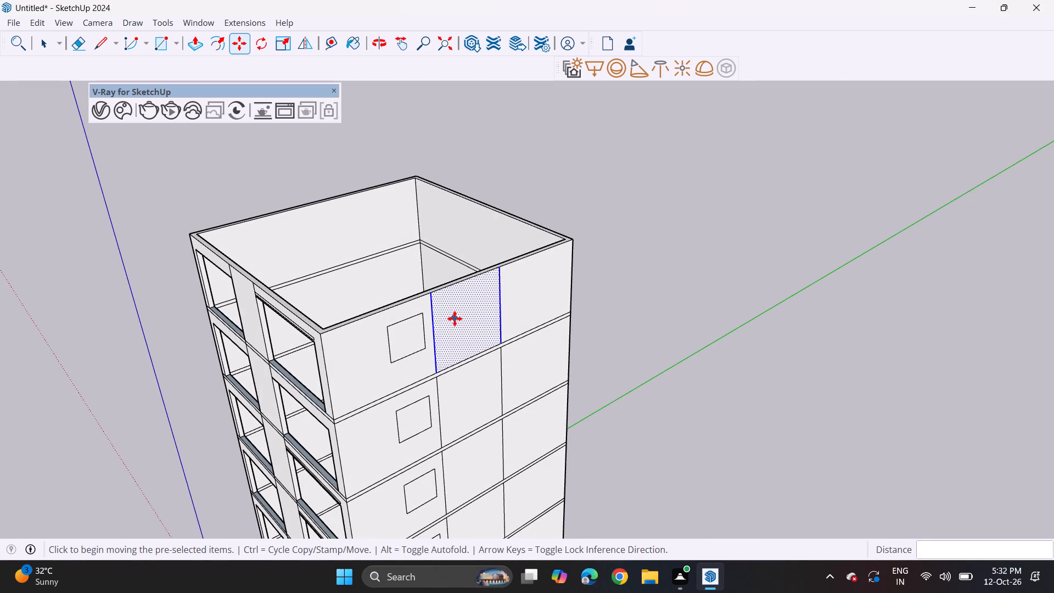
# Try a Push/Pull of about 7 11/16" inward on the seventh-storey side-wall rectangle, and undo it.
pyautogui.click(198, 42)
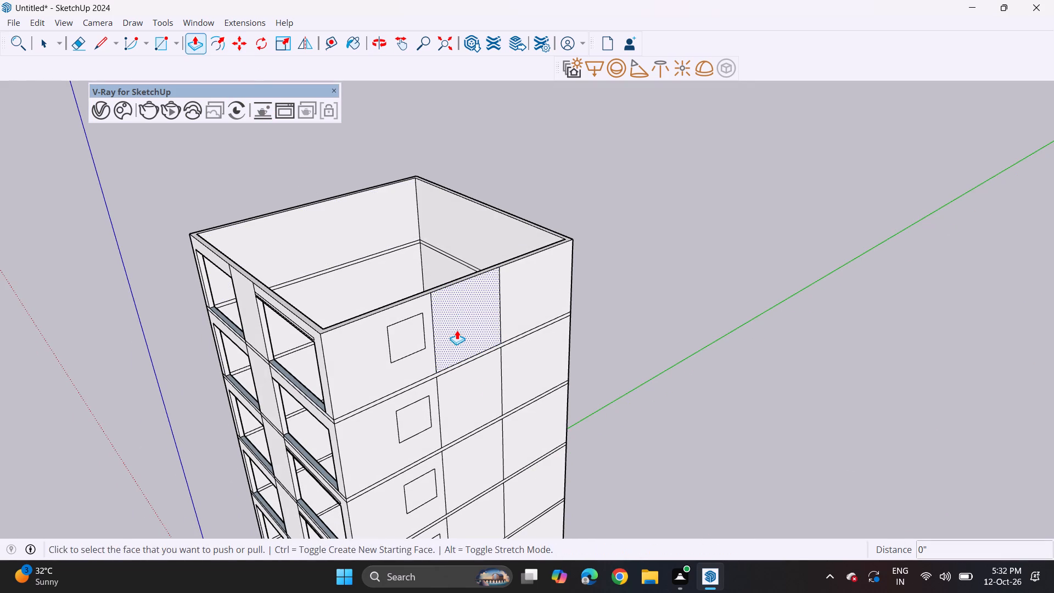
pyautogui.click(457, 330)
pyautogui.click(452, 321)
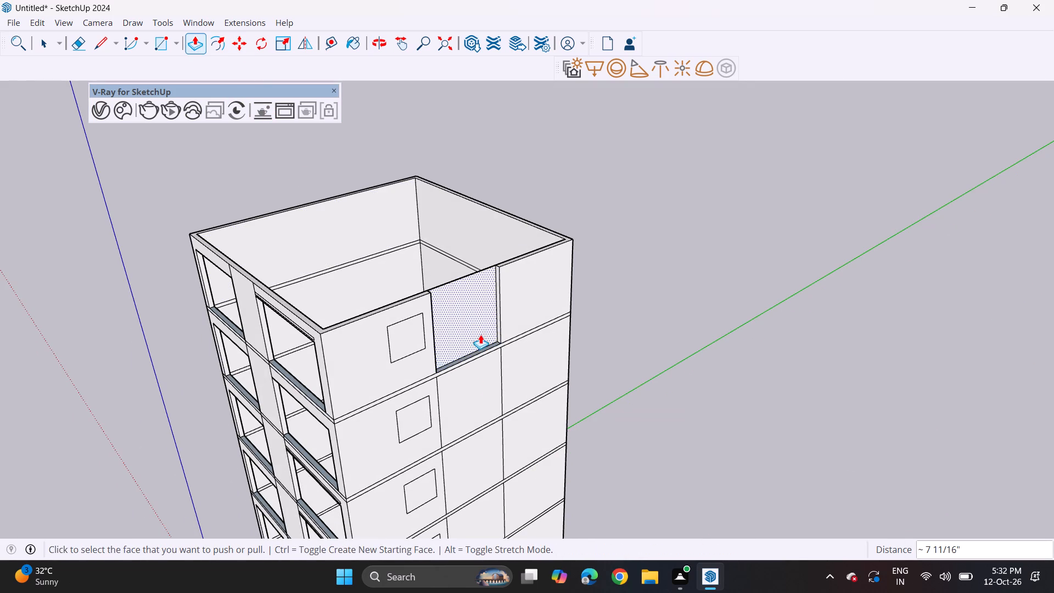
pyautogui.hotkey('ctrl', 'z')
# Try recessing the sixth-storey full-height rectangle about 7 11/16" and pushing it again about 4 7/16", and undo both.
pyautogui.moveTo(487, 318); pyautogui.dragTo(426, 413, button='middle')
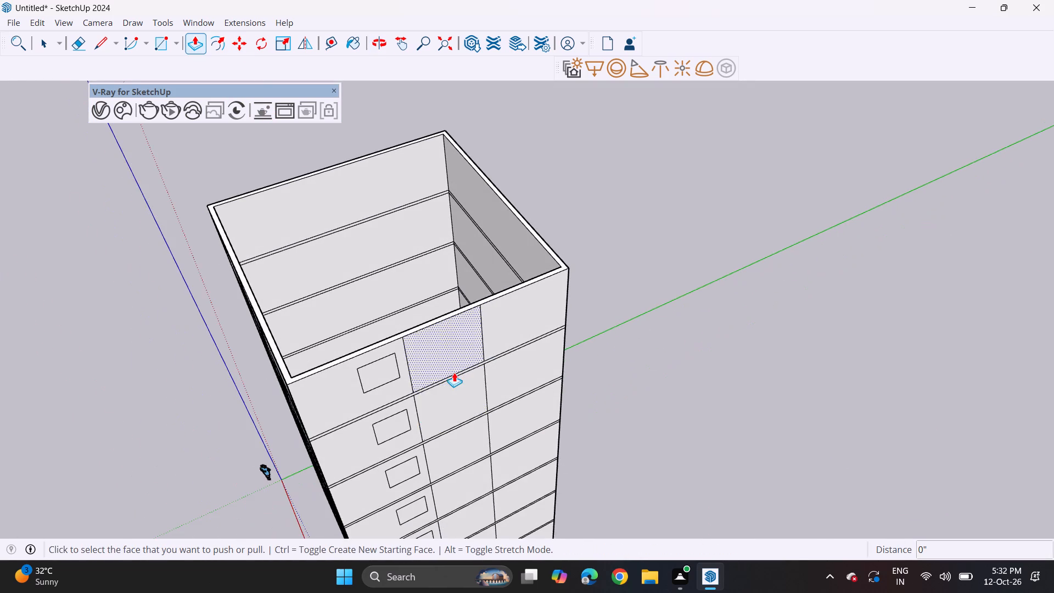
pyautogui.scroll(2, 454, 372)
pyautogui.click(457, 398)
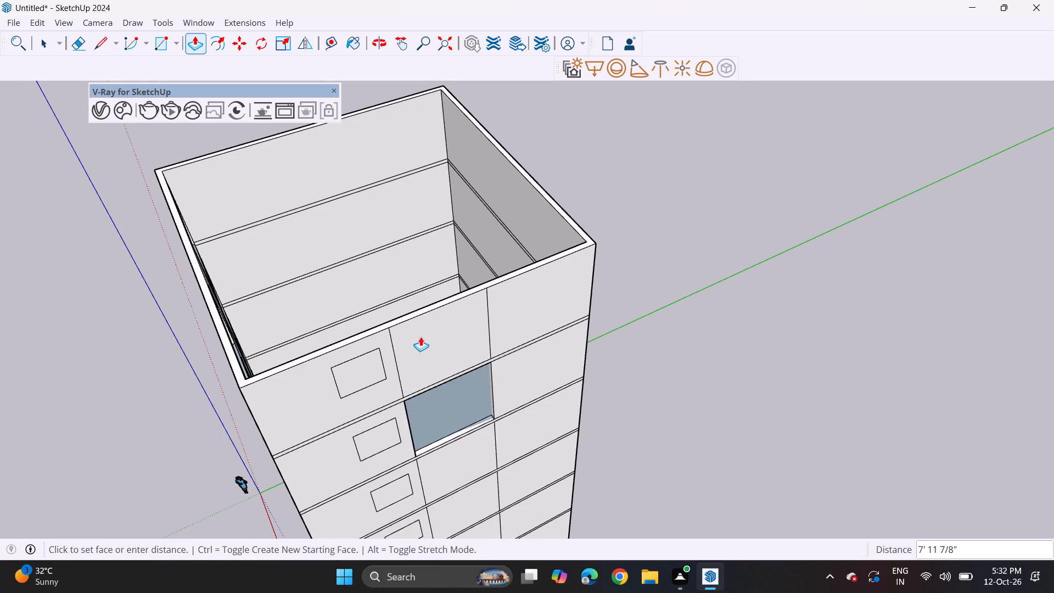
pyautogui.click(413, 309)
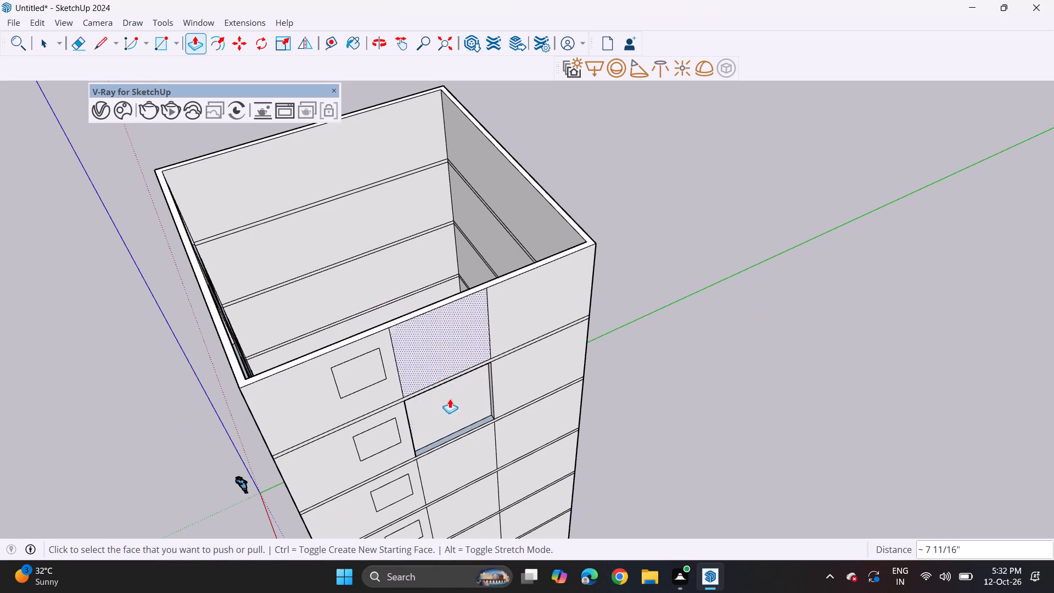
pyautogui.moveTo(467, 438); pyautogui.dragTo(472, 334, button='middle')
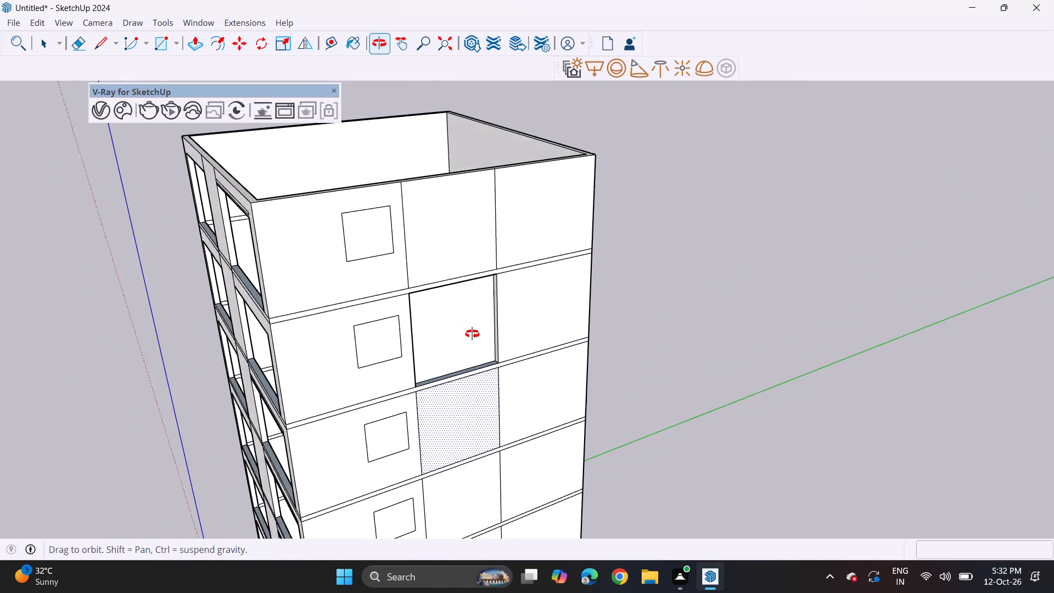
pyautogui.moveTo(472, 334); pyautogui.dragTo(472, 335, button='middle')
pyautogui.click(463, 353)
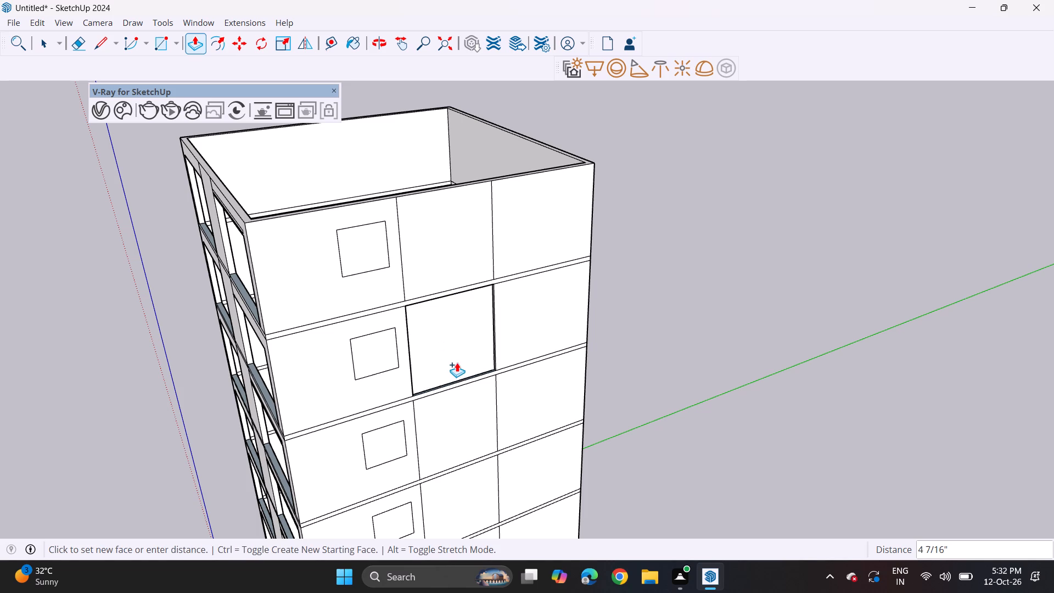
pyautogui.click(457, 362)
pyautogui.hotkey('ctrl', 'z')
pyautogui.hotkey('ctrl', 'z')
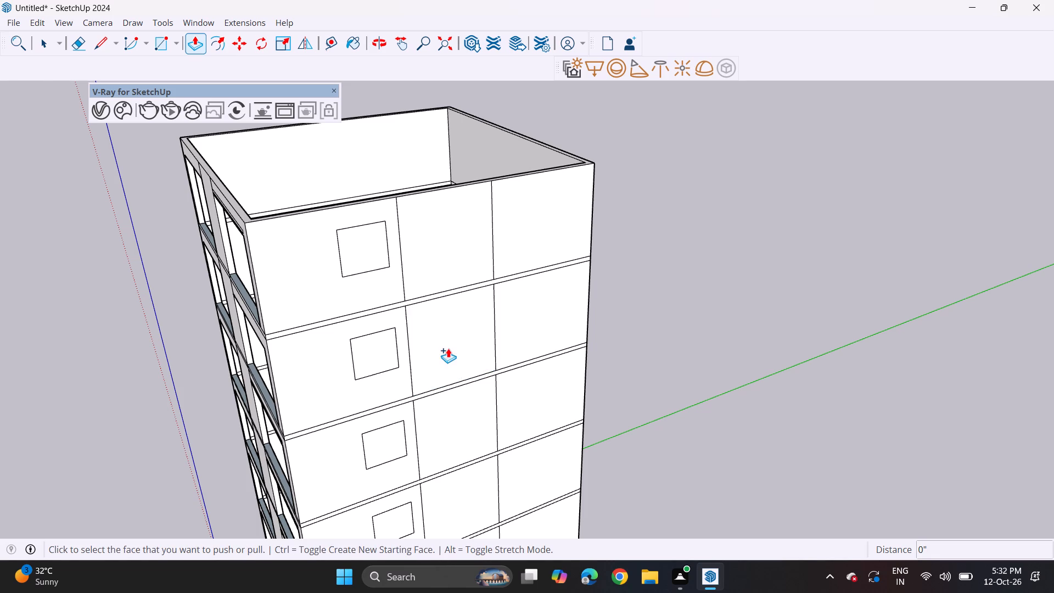
# Push the sixth-storey full-height side-wall rectangle inward by about 7 11/16", the wall's thickness.
pyautogui.moveTo(444, 335); pyautogui.dragTo(474, 367, button='middle')
pyautogui.click(471, 362)
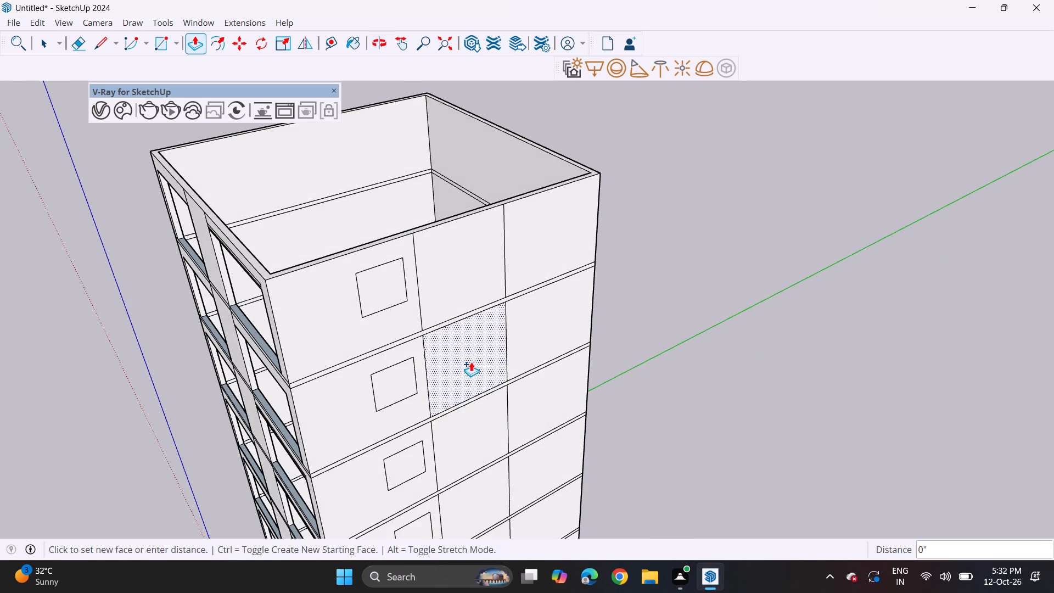
pyautogui.press('Escape')
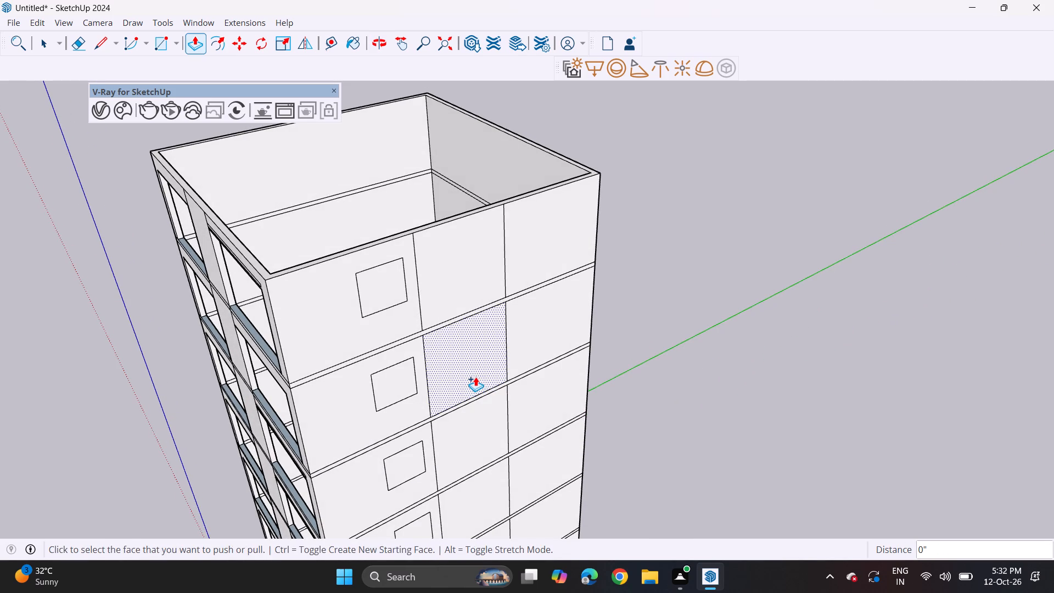
pyautogui.click(475, 377)
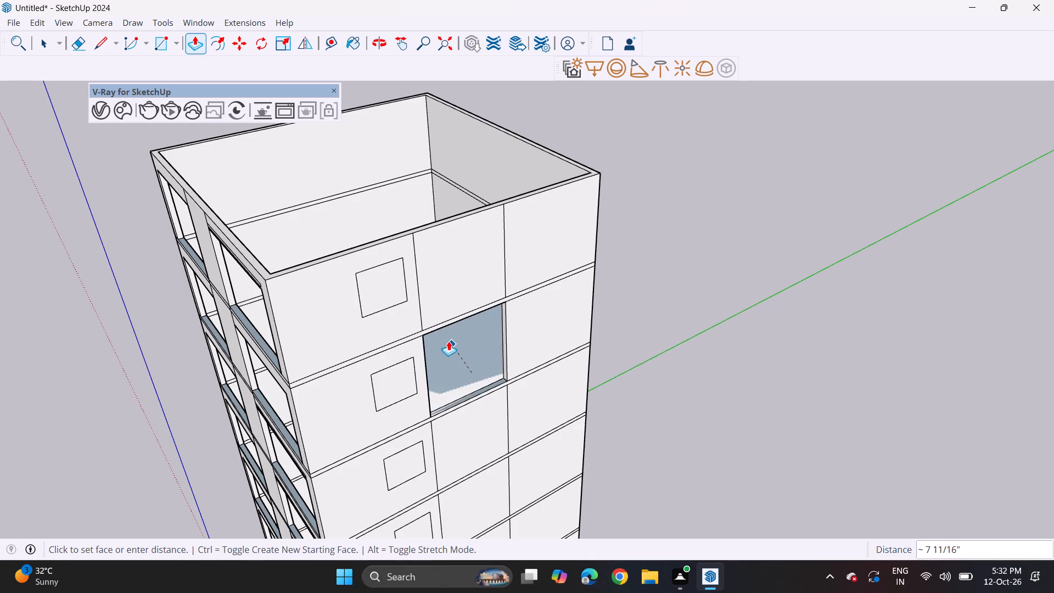
pyautogui.click(447, 342)
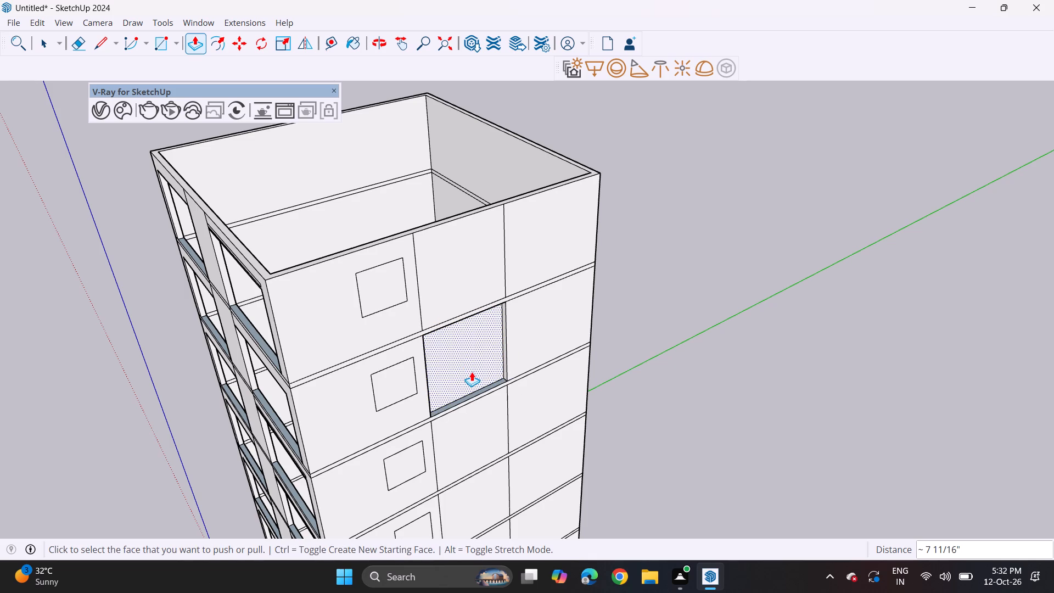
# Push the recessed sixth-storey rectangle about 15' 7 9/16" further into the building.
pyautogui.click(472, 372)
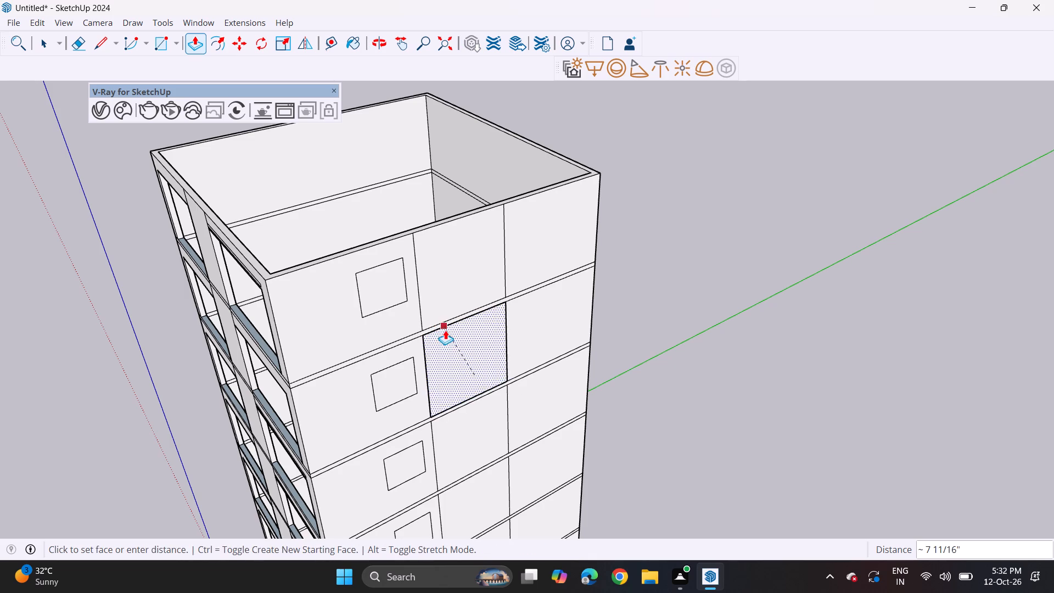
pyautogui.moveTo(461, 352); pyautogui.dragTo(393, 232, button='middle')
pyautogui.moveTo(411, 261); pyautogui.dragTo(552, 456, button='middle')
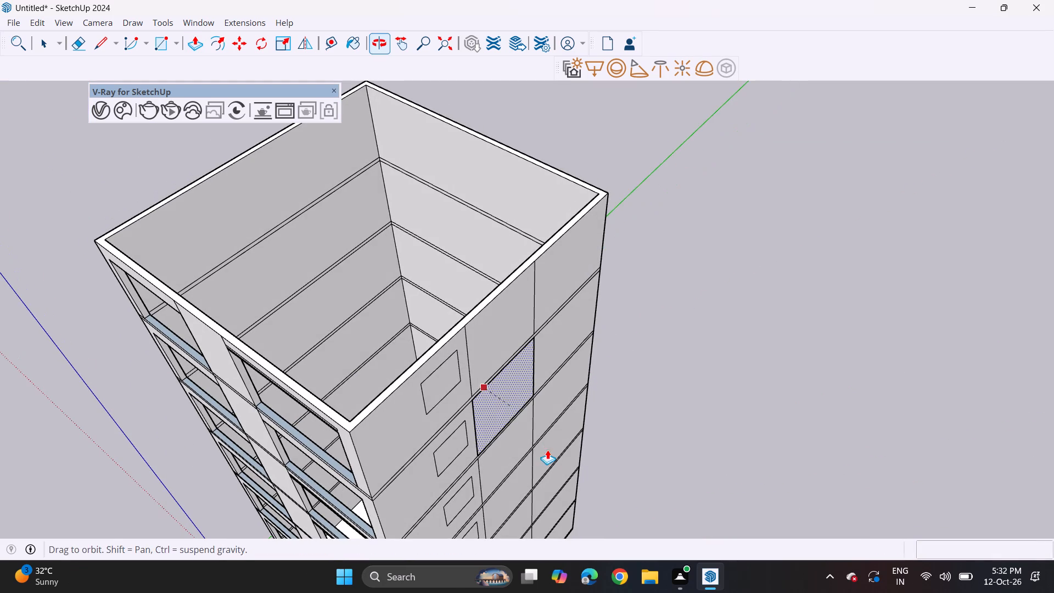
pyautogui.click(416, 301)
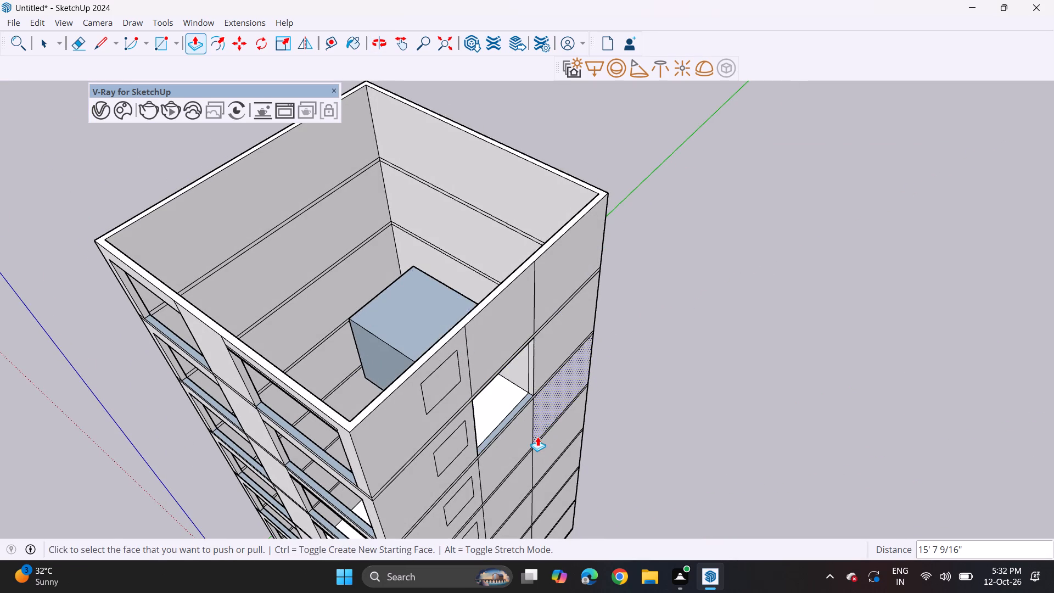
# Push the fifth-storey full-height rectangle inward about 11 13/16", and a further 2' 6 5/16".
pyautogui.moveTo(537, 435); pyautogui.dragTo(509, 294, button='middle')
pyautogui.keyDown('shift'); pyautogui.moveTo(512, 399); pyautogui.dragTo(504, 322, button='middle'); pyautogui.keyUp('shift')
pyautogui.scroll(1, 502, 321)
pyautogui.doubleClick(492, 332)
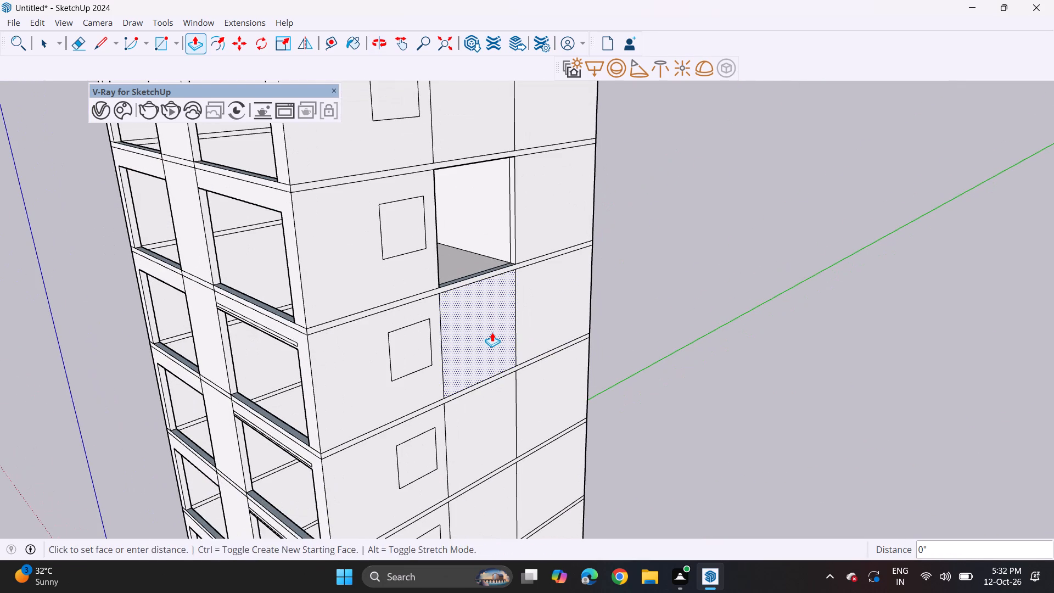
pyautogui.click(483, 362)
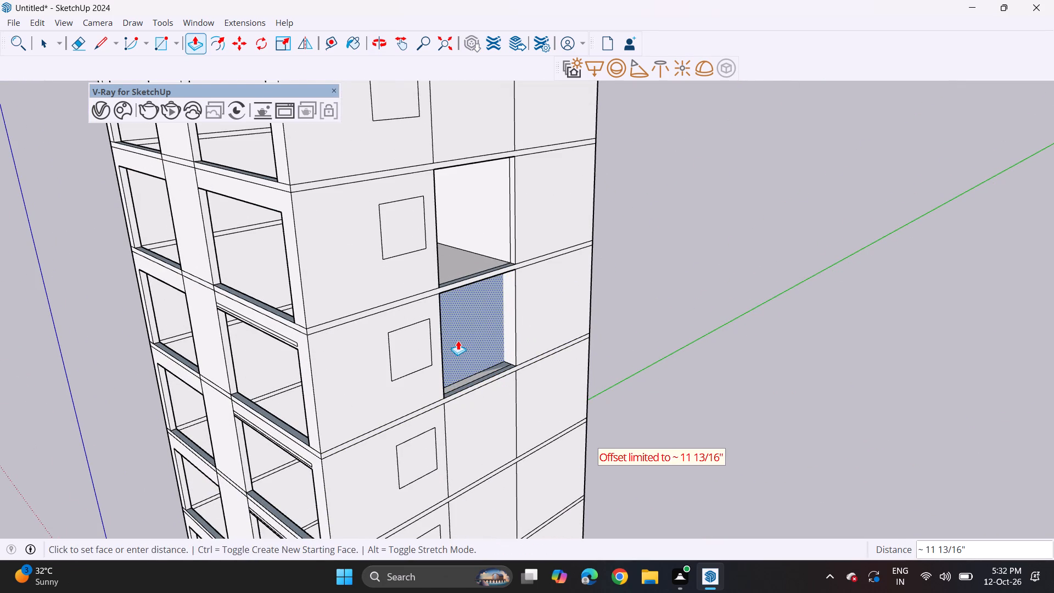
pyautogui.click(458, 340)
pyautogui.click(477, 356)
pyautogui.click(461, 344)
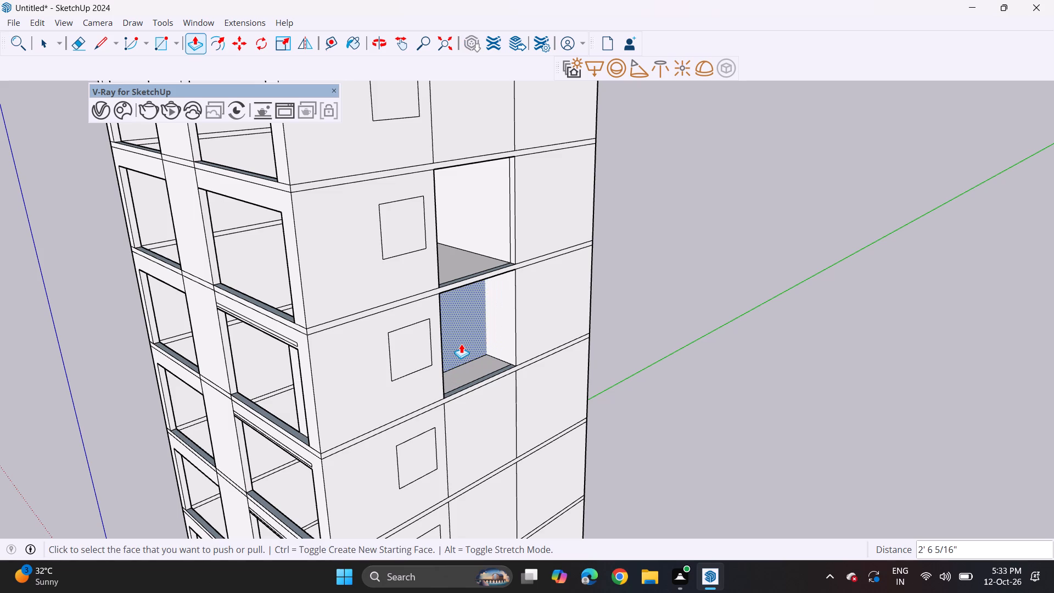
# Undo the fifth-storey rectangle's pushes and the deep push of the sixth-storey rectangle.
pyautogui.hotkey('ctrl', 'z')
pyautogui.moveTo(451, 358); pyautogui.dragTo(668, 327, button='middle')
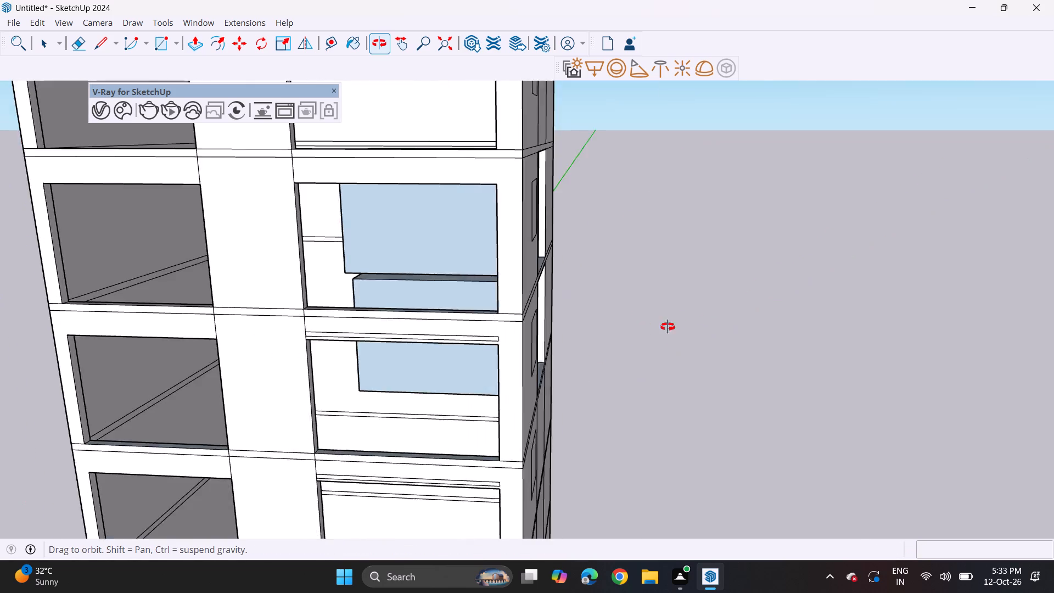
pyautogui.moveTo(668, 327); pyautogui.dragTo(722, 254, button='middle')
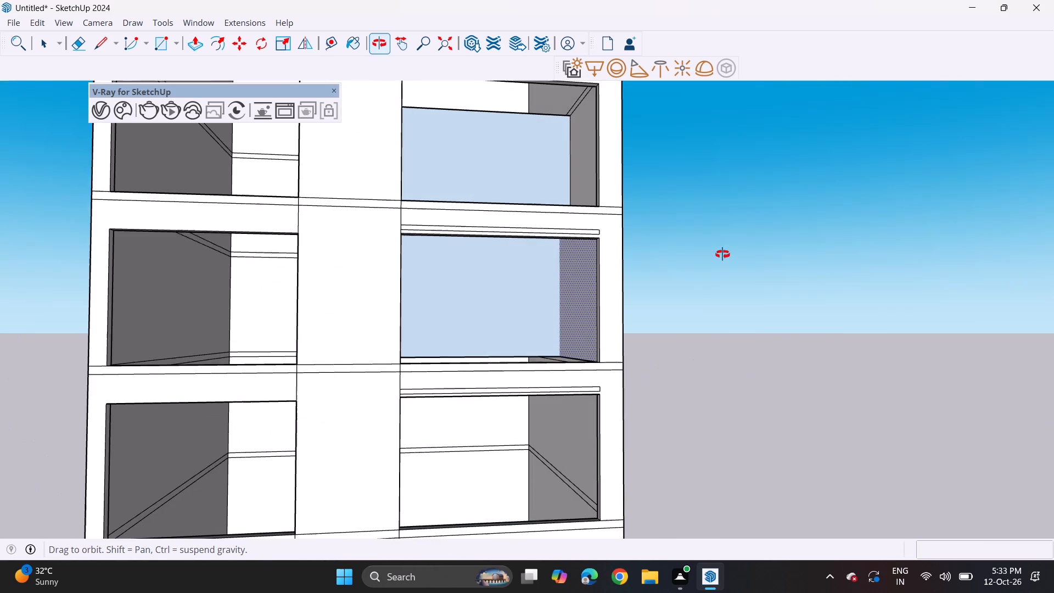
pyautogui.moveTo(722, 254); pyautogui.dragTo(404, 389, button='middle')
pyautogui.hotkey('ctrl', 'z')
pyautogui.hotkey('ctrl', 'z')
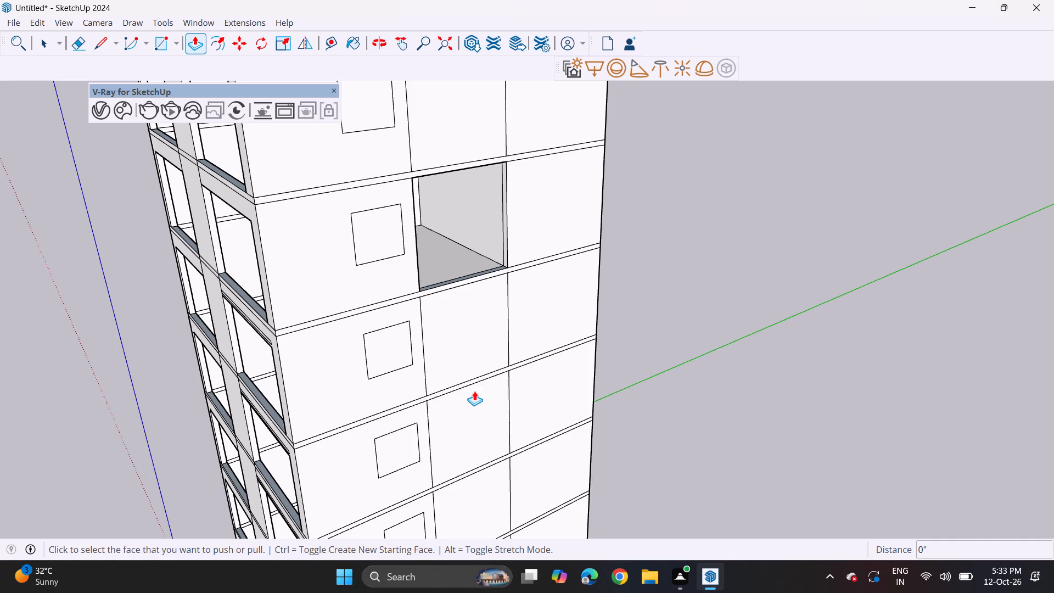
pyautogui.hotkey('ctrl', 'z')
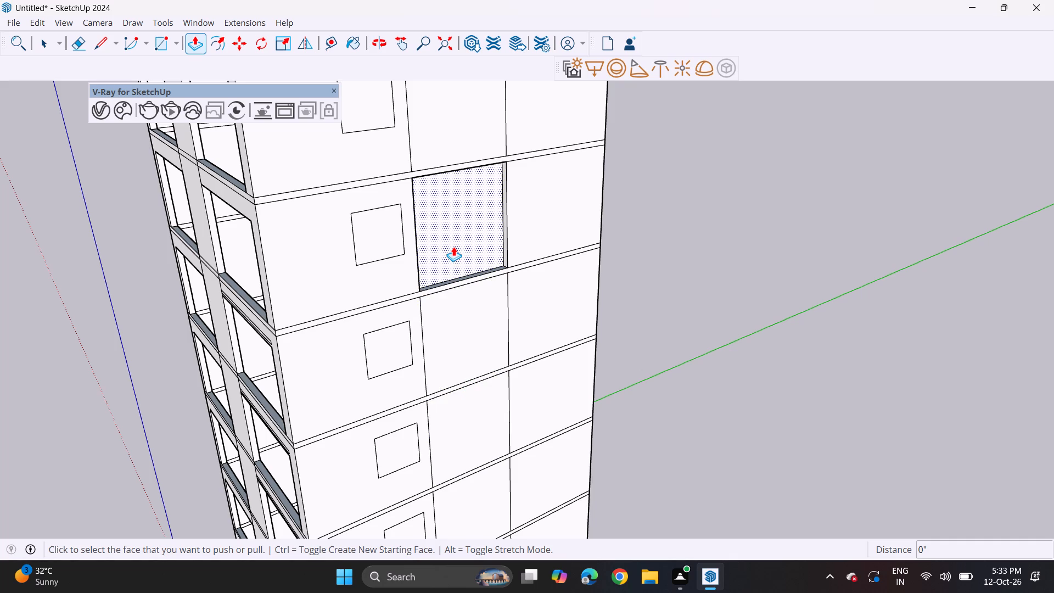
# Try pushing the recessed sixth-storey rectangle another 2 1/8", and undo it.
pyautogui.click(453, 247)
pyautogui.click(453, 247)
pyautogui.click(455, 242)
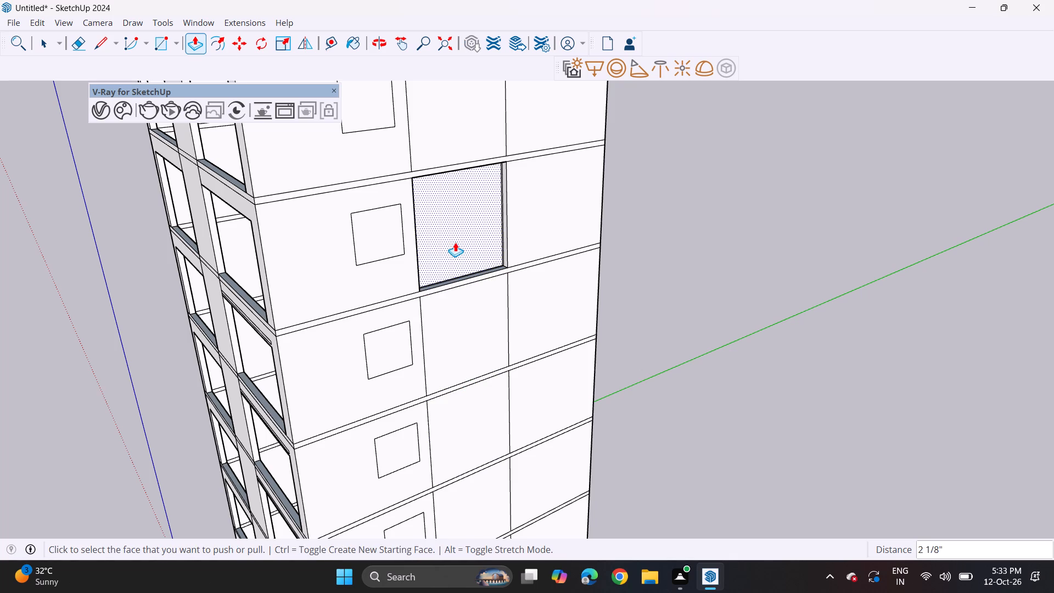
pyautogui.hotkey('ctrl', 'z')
# Push the recessed sixth-storey rectangle a further 2' 1" into the building.
pyautogui.click(466, 265)
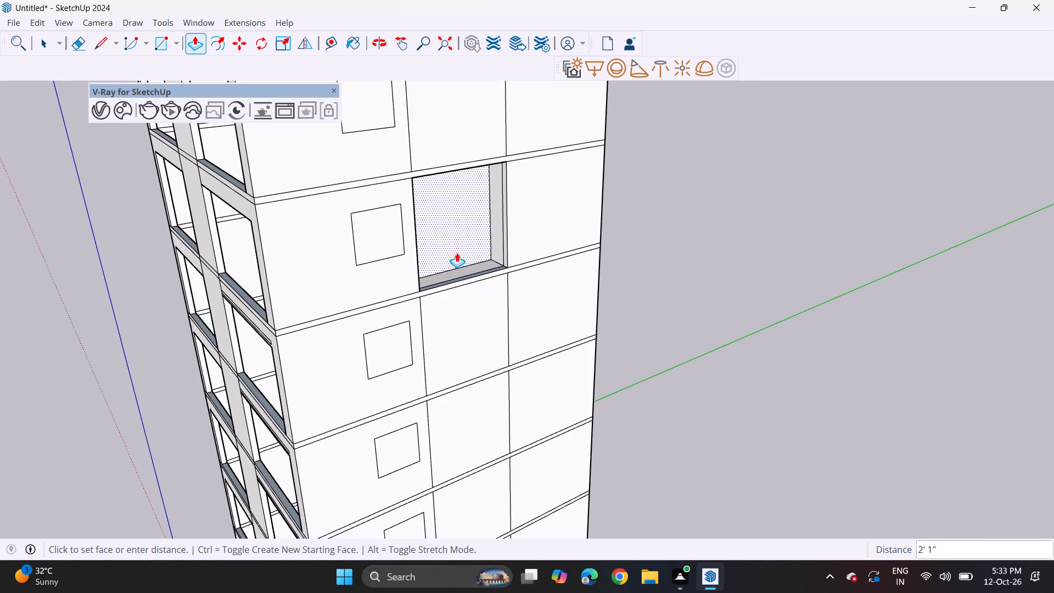
pyautogui.click(457, 253)
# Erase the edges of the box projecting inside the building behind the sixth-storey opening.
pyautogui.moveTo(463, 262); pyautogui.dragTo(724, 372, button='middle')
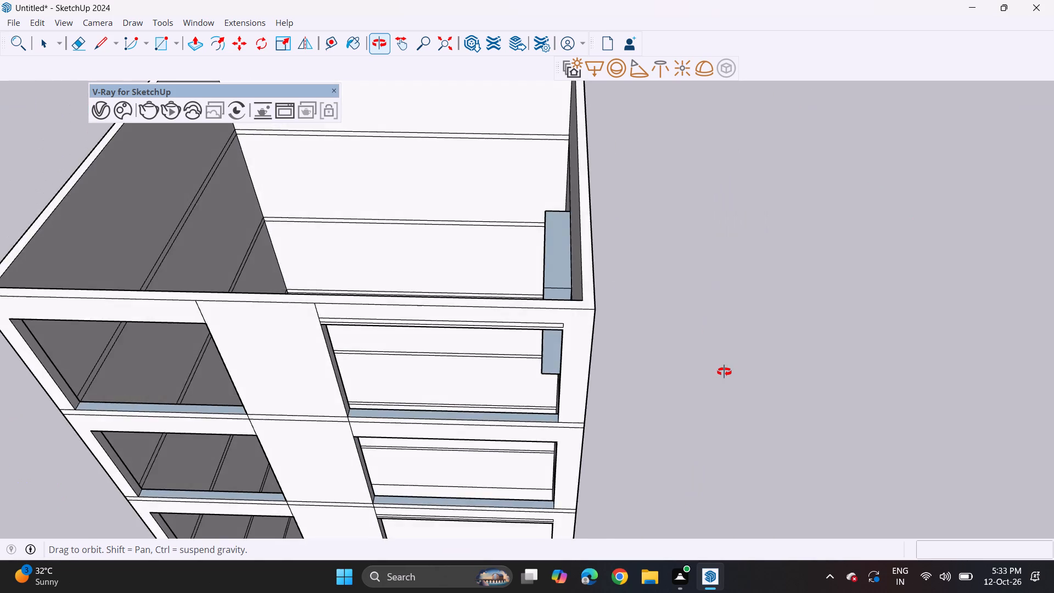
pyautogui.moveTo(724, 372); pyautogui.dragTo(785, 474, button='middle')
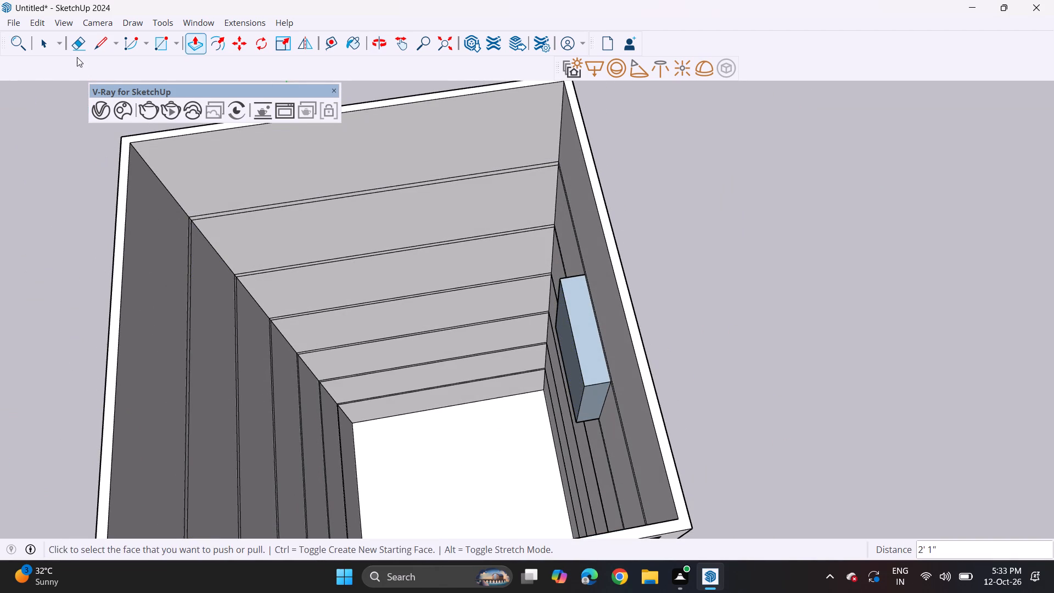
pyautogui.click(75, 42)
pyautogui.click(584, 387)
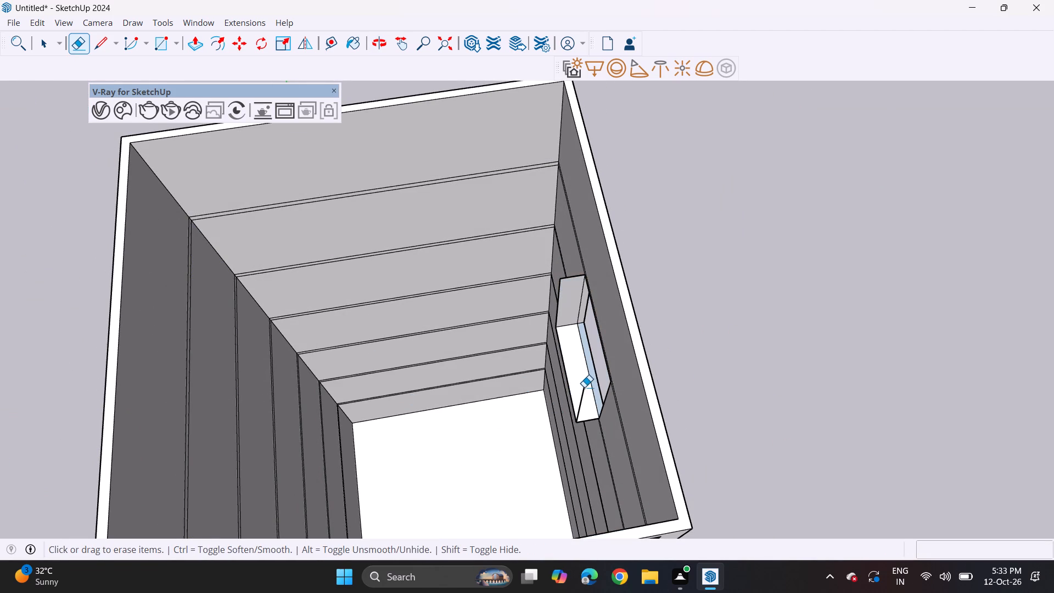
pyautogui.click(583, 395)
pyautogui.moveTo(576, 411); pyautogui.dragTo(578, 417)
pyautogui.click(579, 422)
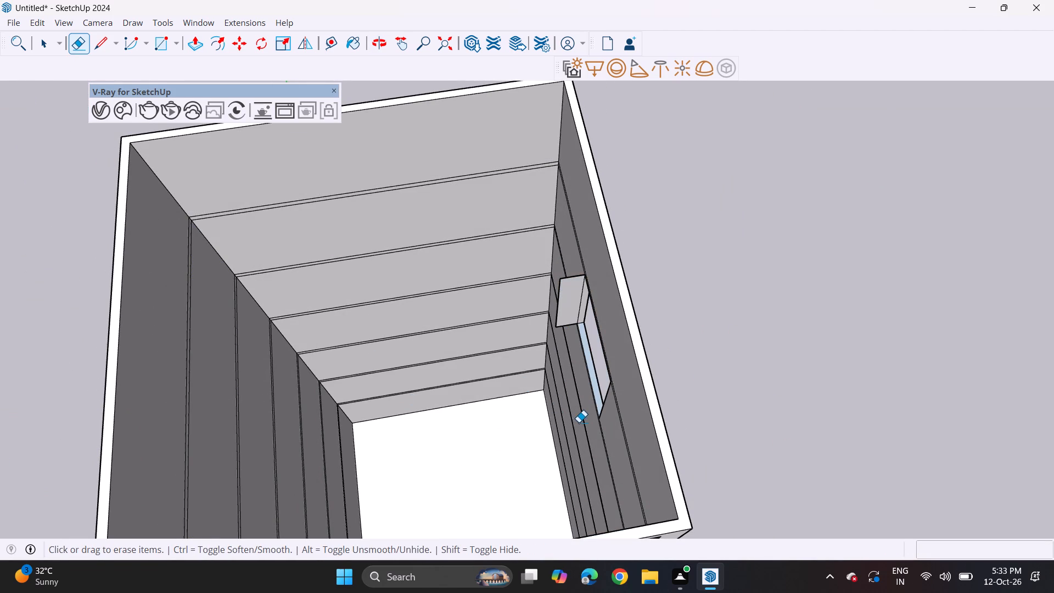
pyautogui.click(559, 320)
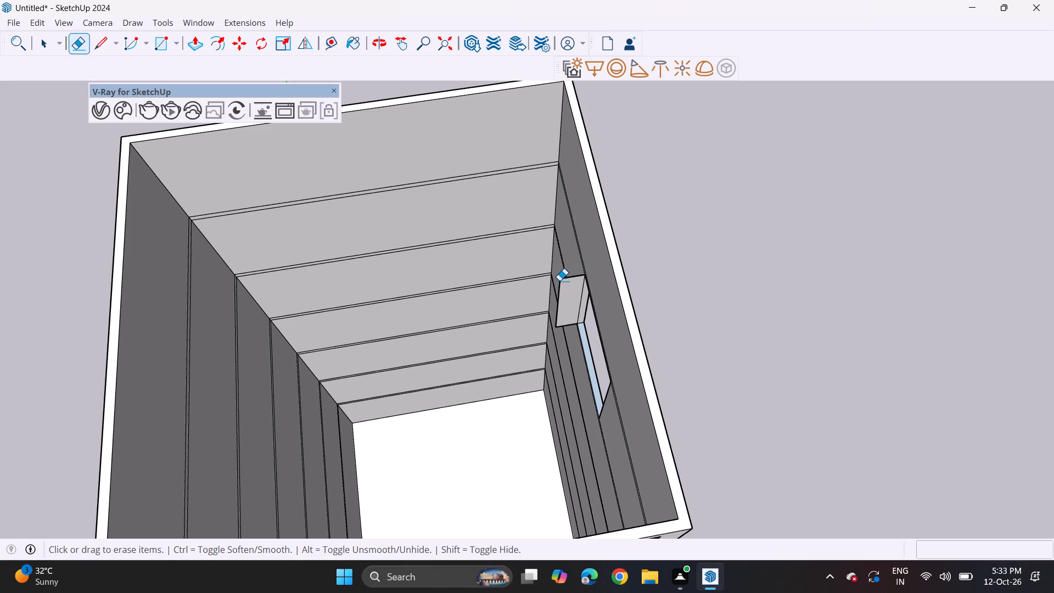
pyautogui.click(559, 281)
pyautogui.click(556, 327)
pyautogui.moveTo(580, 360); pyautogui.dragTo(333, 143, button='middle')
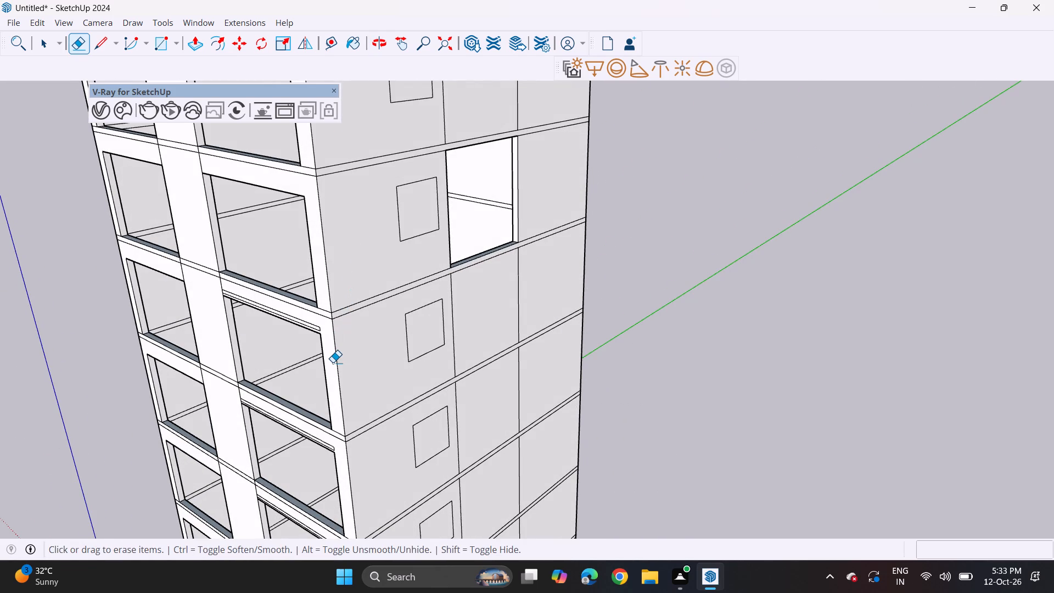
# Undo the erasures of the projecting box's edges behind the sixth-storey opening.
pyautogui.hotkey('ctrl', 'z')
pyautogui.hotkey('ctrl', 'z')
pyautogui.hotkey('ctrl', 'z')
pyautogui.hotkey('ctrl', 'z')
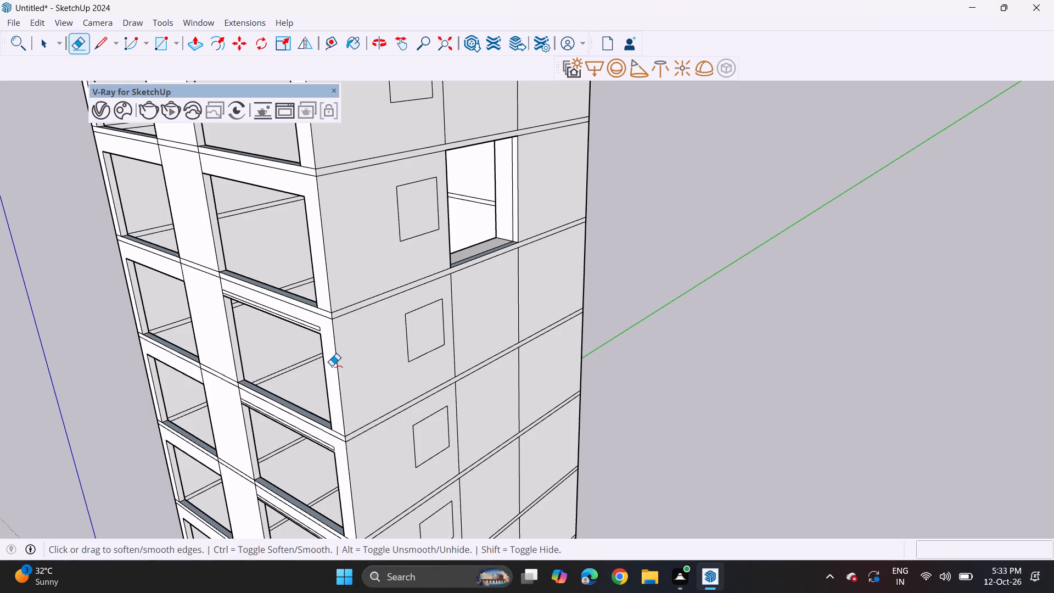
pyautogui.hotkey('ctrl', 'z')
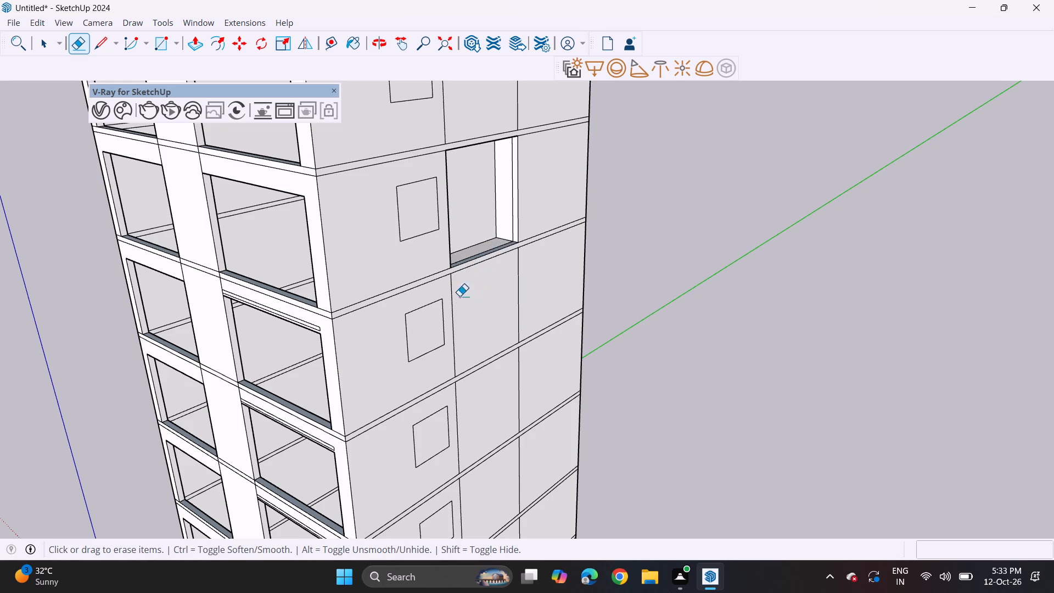
# Push the recessed sixth-storey rectangle a further 6' 10 7/16" into the building.
pyautogui.click(194, 38)
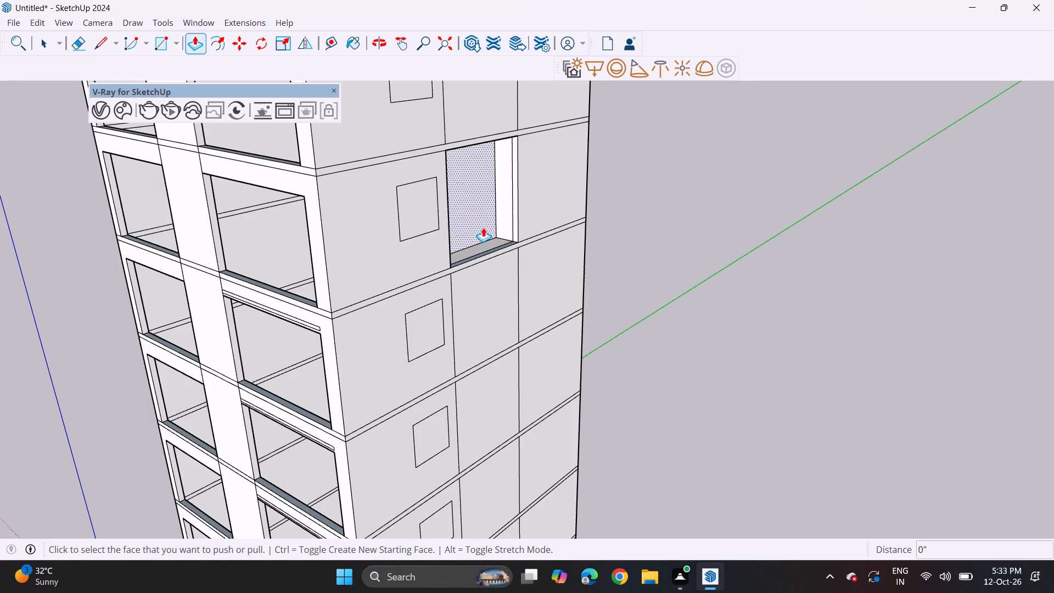
pyautogui.click(483, 227)
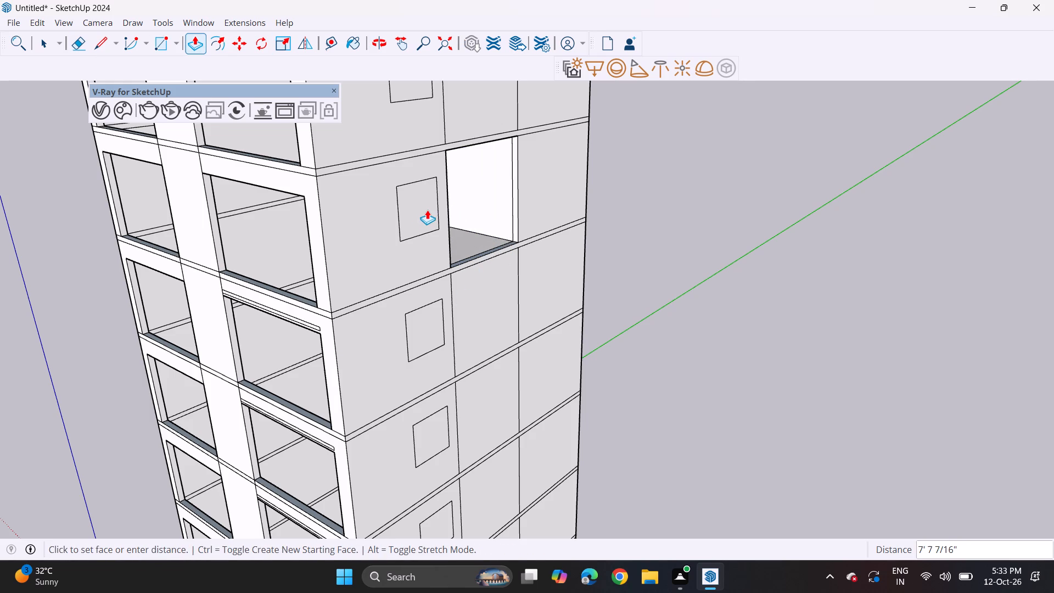
pyautogui.click(431, 213)
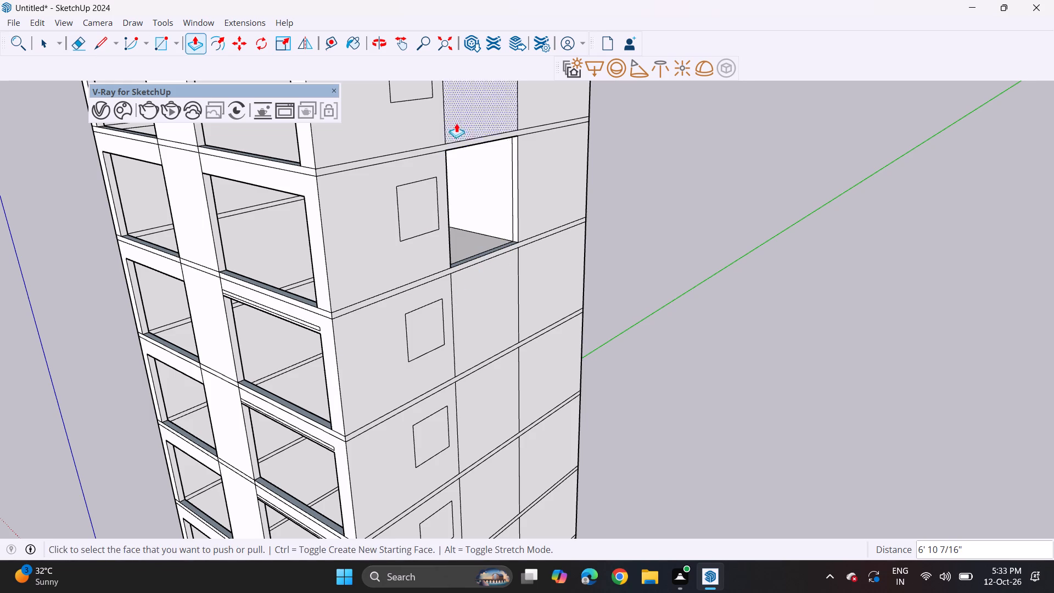
# Recess the seventh-storey side-wall rectangle and push it about 8' 11" further into the building.
pyautogui.doubleClick(459, 122)
pyautogui.click(464, 124)
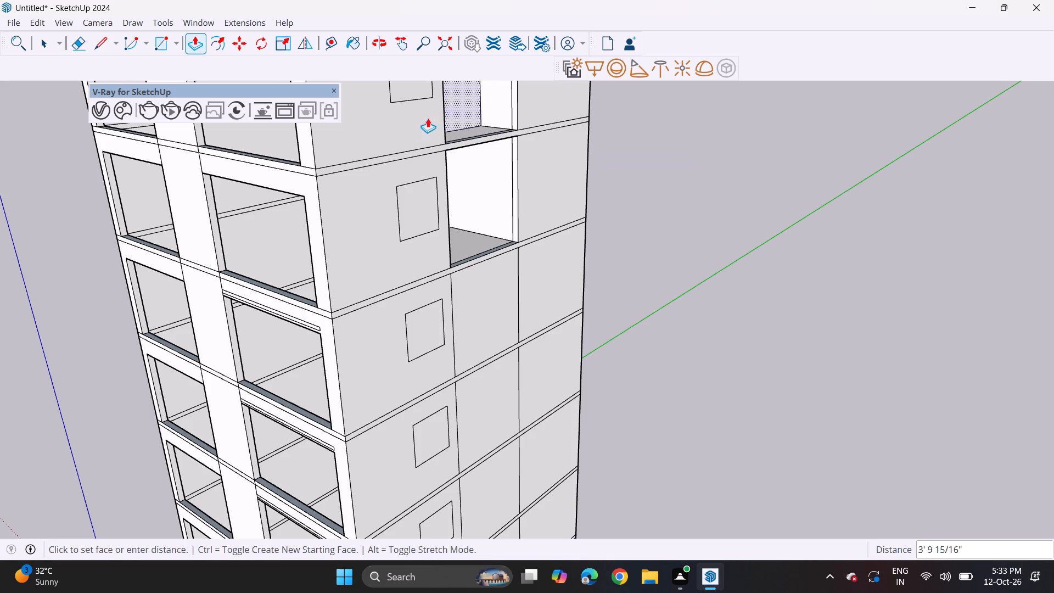
pyautogui.moveTo(373, 130); pyautogui.dragTo(674, 2, button='middle')
pyautogui.moveTo(542, 107); pyautogui.dragTo(505, 119, button='middle')
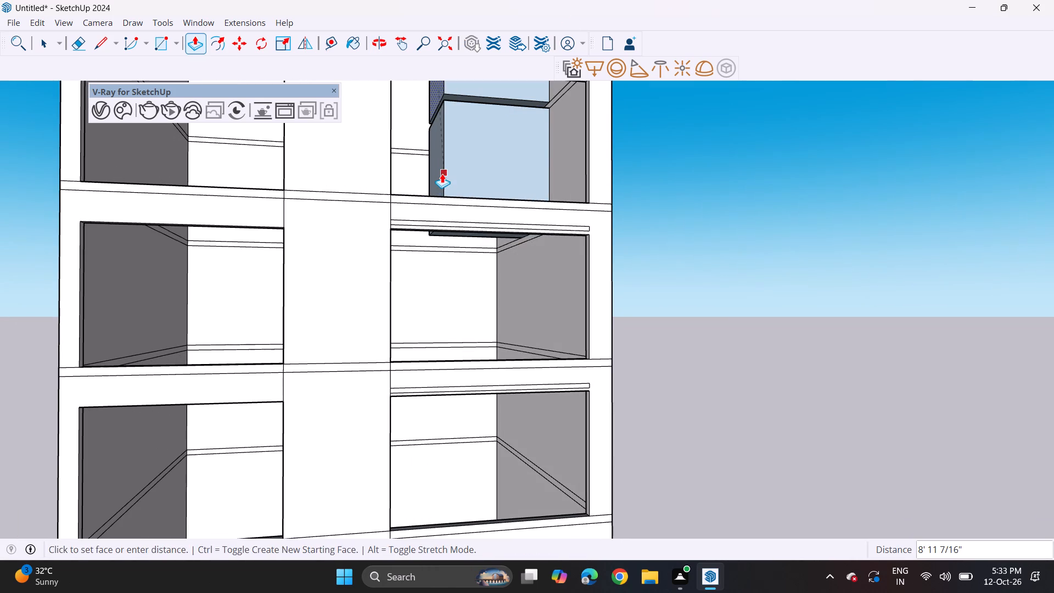
pyautogui.click(442, 174)
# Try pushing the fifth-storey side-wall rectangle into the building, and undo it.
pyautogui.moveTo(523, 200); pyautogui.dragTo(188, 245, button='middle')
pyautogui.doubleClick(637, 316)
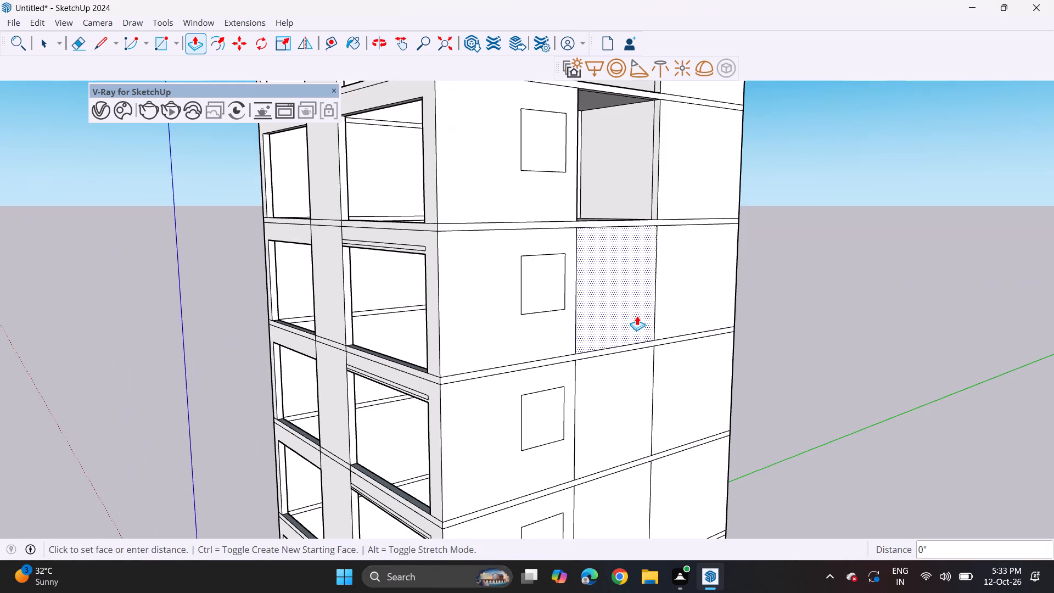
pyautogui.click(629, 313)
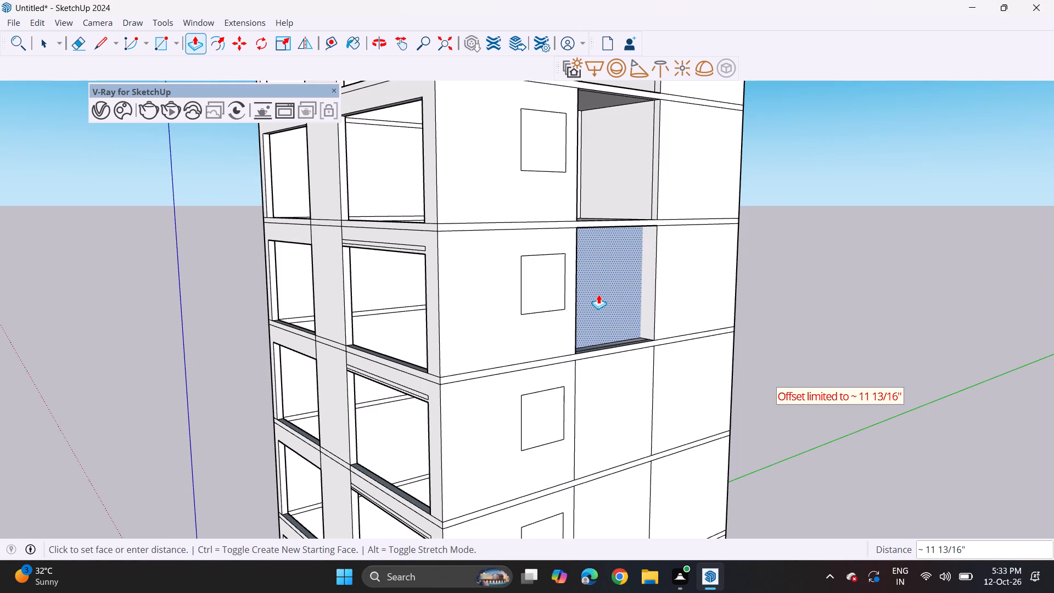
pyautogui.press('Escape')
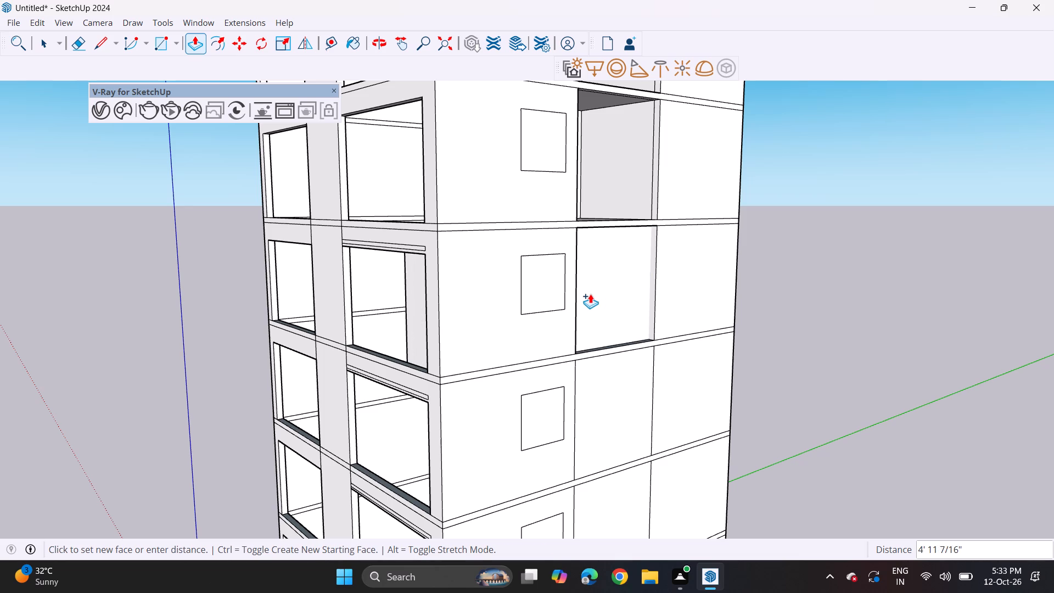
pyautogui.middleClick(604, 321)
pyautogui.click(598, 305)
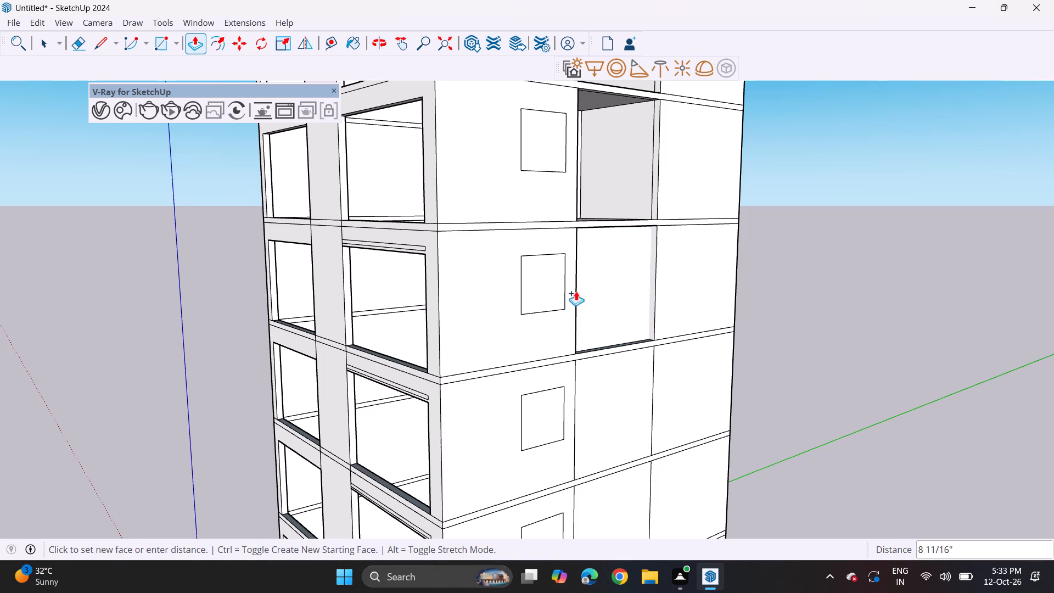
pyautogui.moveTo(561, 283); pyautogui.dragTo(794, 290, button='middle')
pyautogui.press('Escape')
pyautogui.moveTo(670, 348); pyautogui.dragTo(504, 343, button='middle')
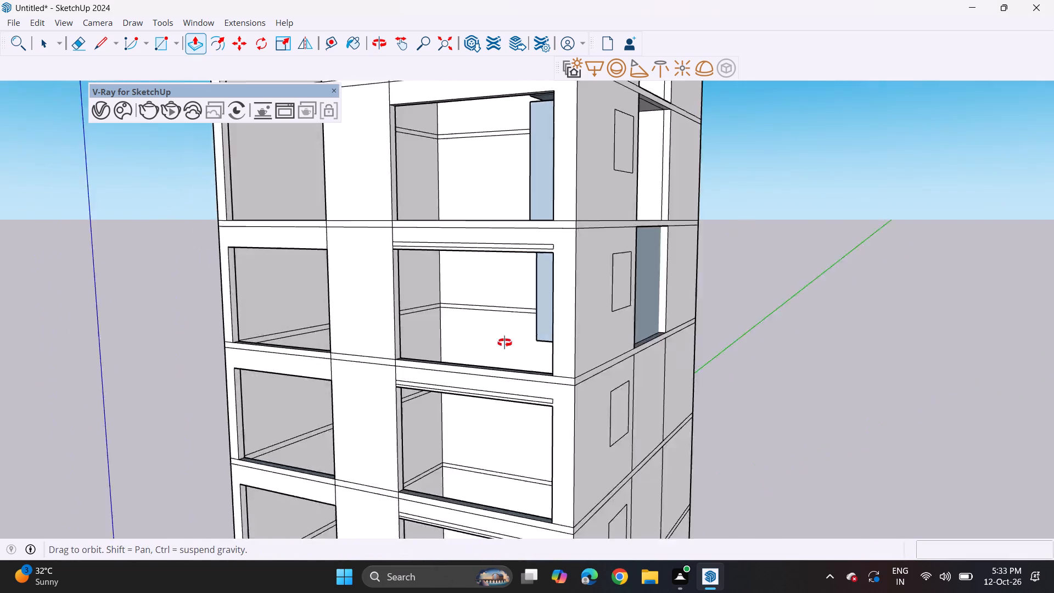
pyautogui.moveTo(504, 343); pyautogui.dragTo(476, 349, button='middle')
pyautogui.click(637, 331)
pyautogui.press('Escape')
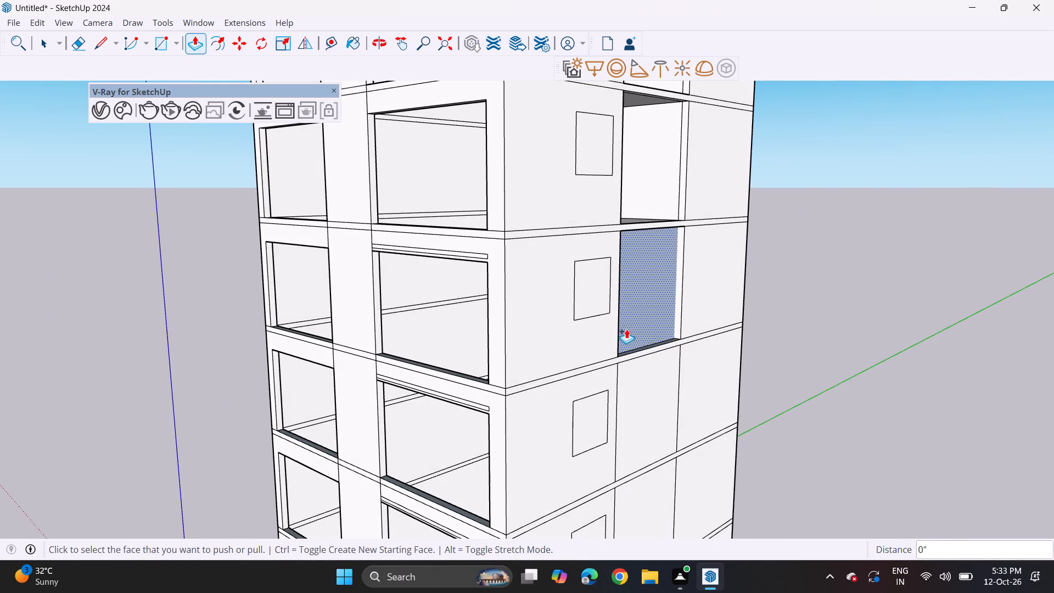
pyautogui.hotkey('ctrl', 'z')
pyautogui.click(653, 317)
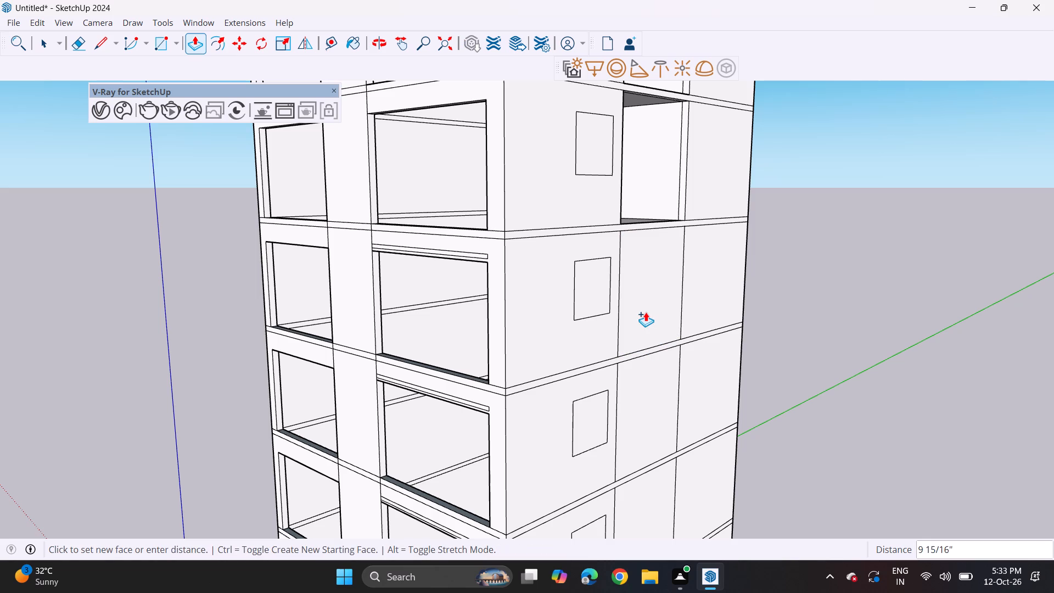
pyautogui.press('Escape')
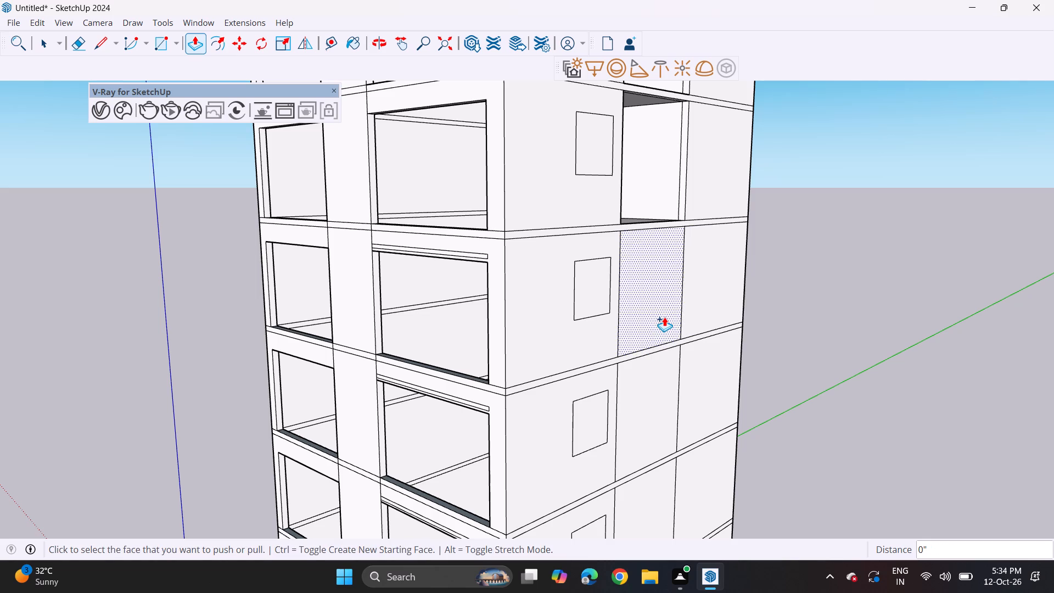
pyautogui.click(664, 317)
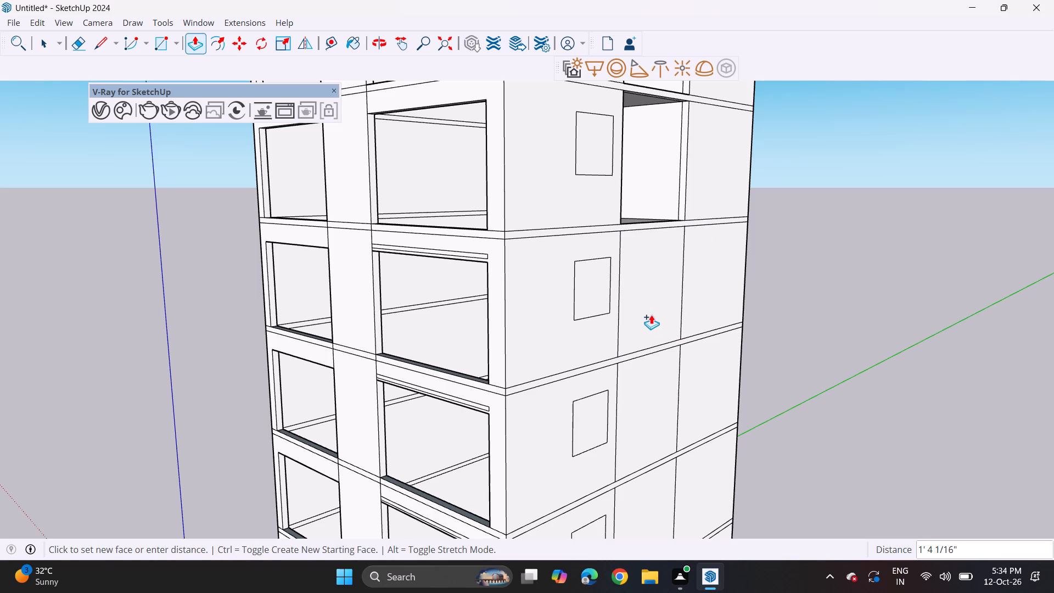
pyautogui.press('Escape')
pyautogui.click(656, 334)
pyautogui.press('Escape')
# Push the fifth-storey side-wall rectangle in about 7 11/16" and again deep into the building.
pyautogui.click(247, 45)
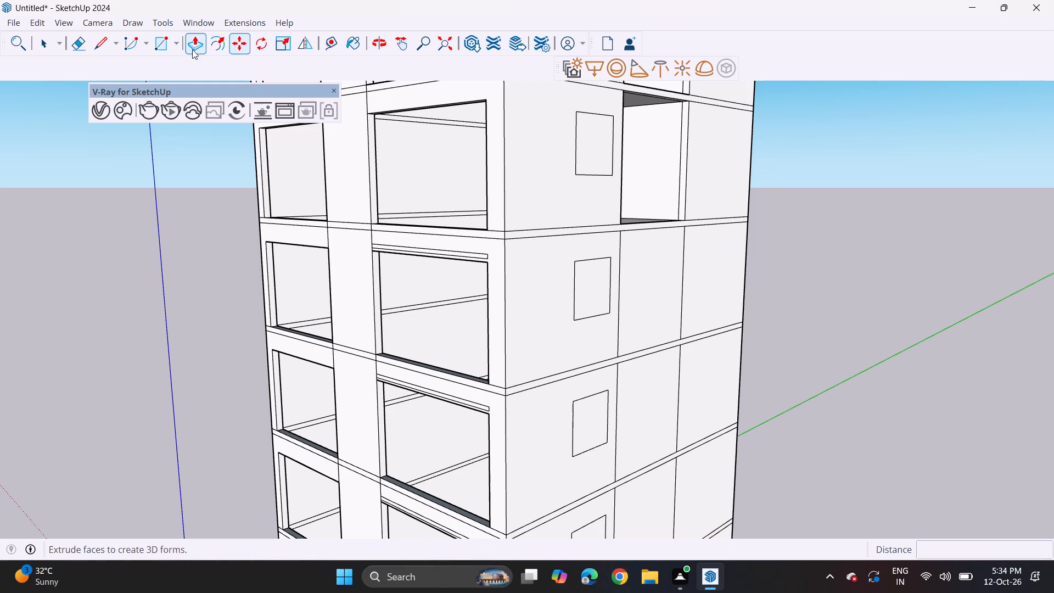
pyautogui.click(203, 43)
pyautogui.click(658, 299)
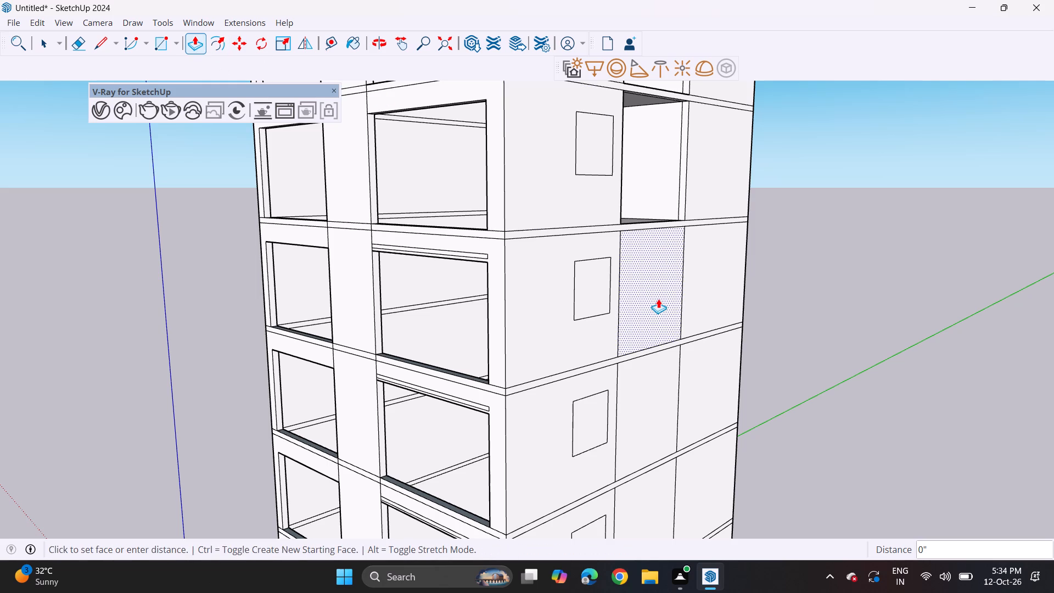
pyautogui.click(642, 282)
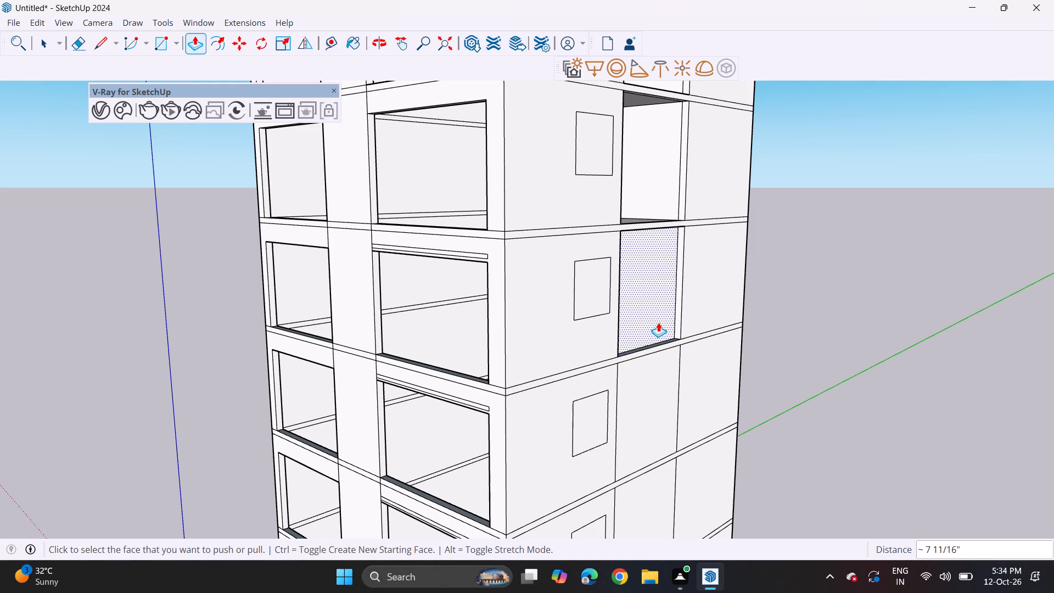
pyautogui.click(658, 322)
pyautogui.moveTo(635, 291); pyautogui.dragTo(773, 269, button='middle')
pyautogui.click(545, 165)
# Recess the fourth-storey side-wall rectangle into the wall by repeating the previous push.
pyautogui.moveTo(671, 346); pyautogui.dragTo(462, 363, button='middle')
pyautogui.doubleClick(638, 434)
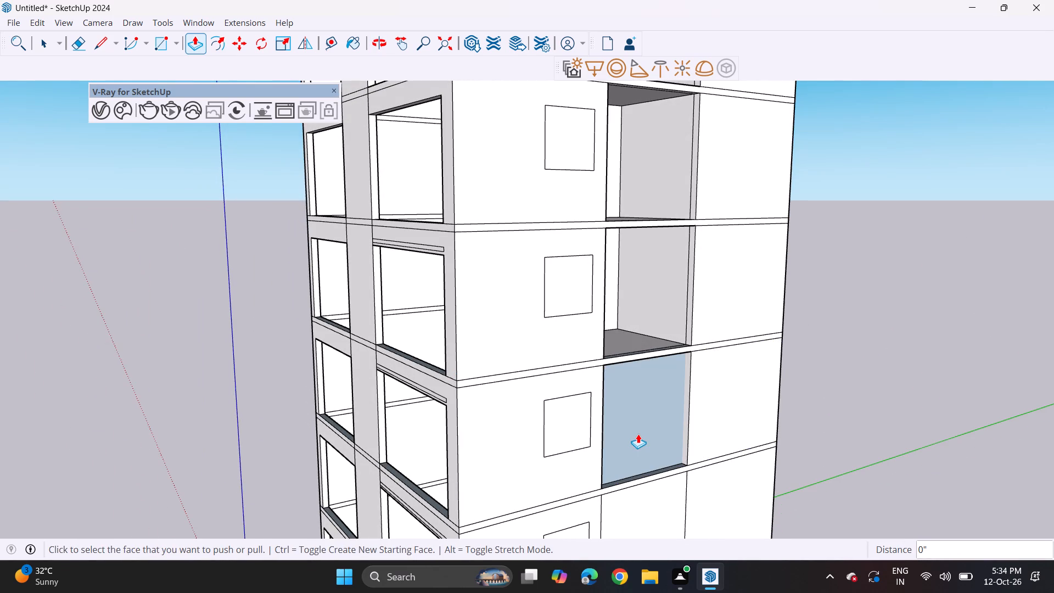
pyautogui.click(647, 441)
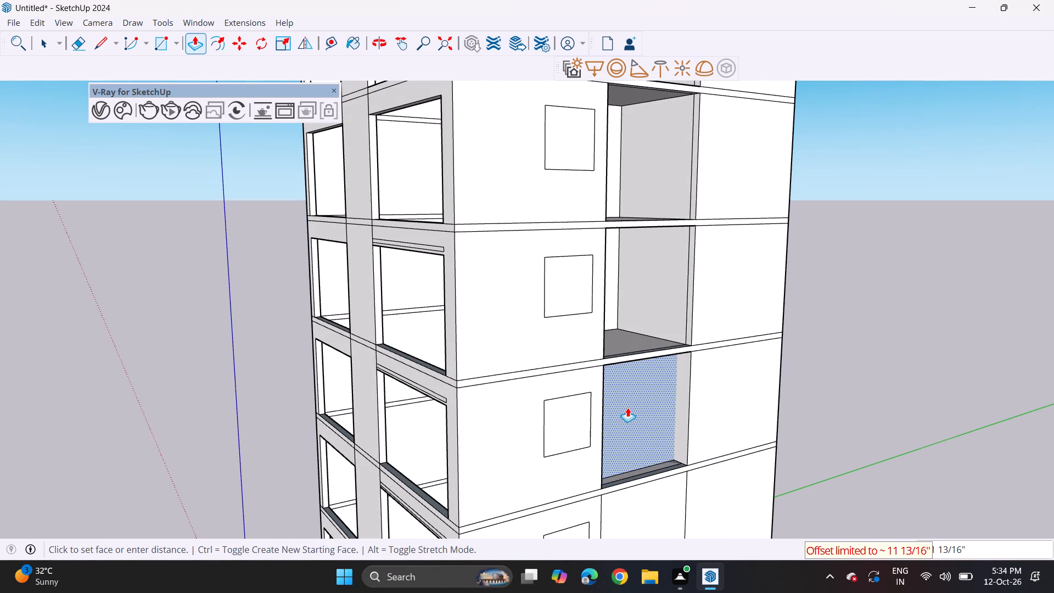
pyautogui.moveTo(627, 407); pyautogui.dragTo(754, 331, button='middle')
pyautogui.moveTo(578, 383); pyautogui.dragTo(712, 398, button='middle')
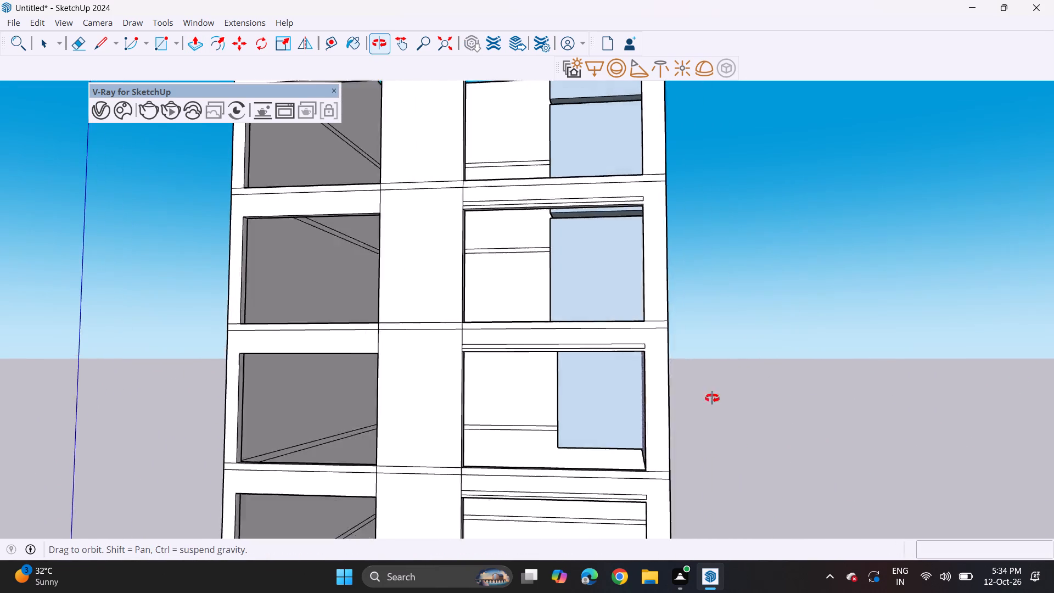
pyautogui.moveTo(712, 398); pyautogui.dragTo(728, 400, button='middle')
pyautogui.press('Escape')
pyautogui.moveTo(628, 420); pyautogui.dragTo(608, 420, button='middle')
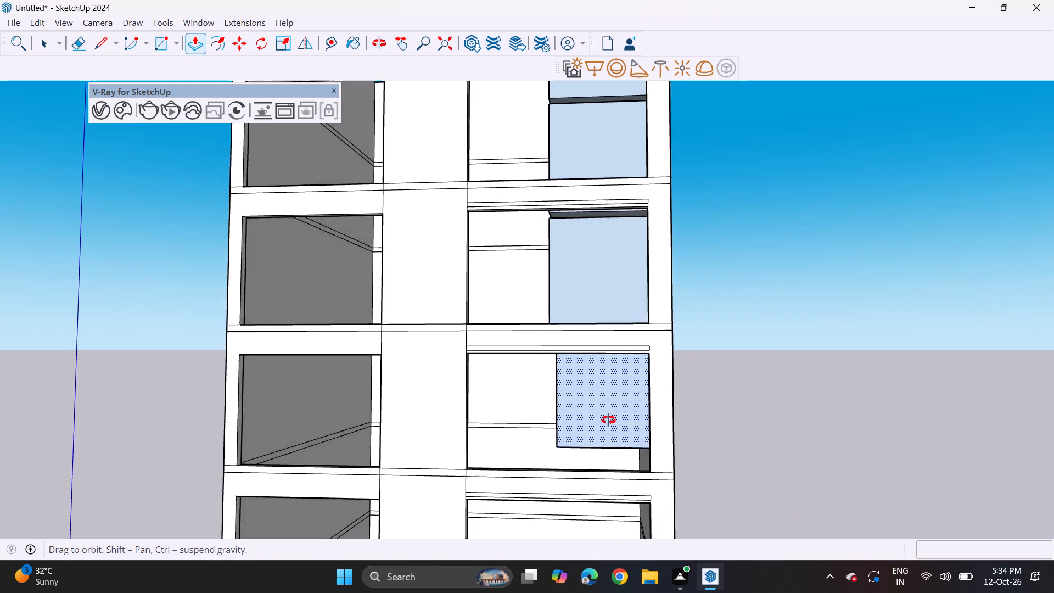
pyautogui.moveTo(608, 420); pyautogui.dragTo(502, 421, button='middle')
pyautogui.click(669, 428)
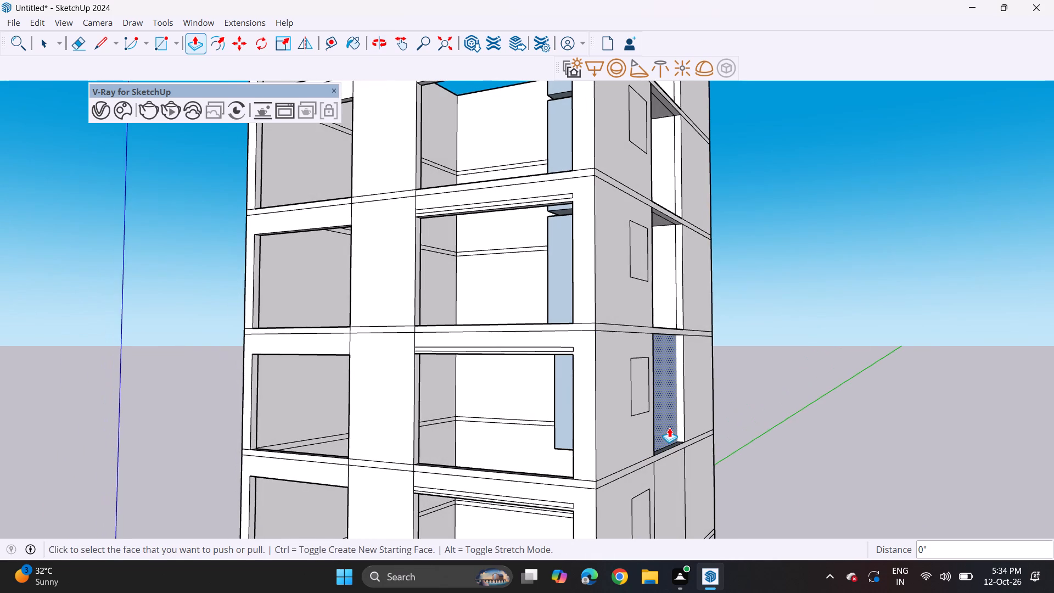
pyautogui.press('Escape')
# Push the recessed fourth-storey rectangle further into the building, finishing with a push of about 7' 3 15/16".
pyautogui.moveTo(716, 431); pyautogui.dragTo(382, 535, button='middle')
pyautogui.click(558, 440)
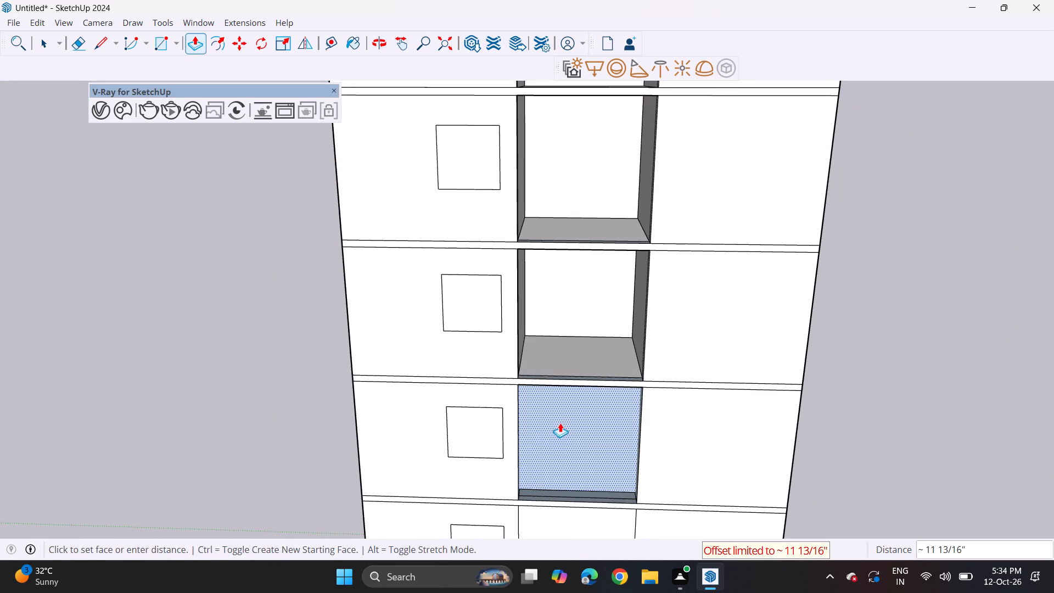
pyautogui.click(562, 411)
pyautogui.click(567, 443)
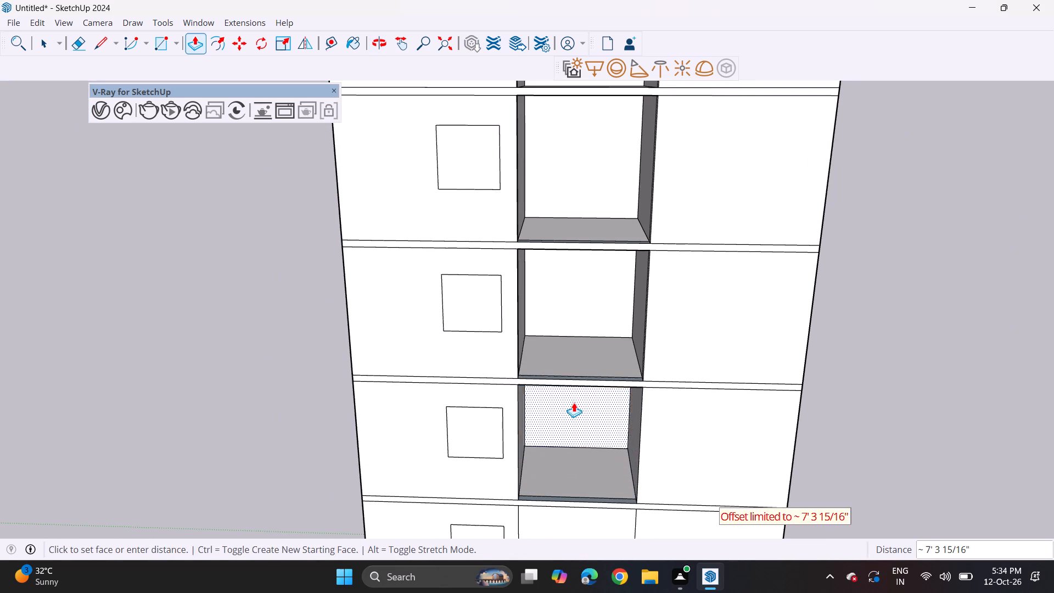
pyautogui.click(574, 402)
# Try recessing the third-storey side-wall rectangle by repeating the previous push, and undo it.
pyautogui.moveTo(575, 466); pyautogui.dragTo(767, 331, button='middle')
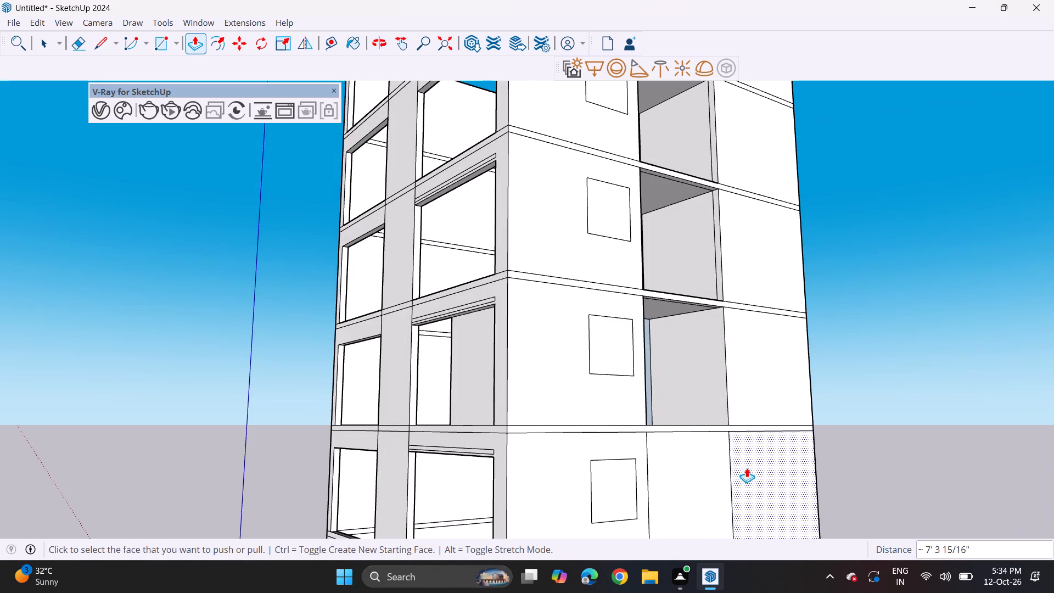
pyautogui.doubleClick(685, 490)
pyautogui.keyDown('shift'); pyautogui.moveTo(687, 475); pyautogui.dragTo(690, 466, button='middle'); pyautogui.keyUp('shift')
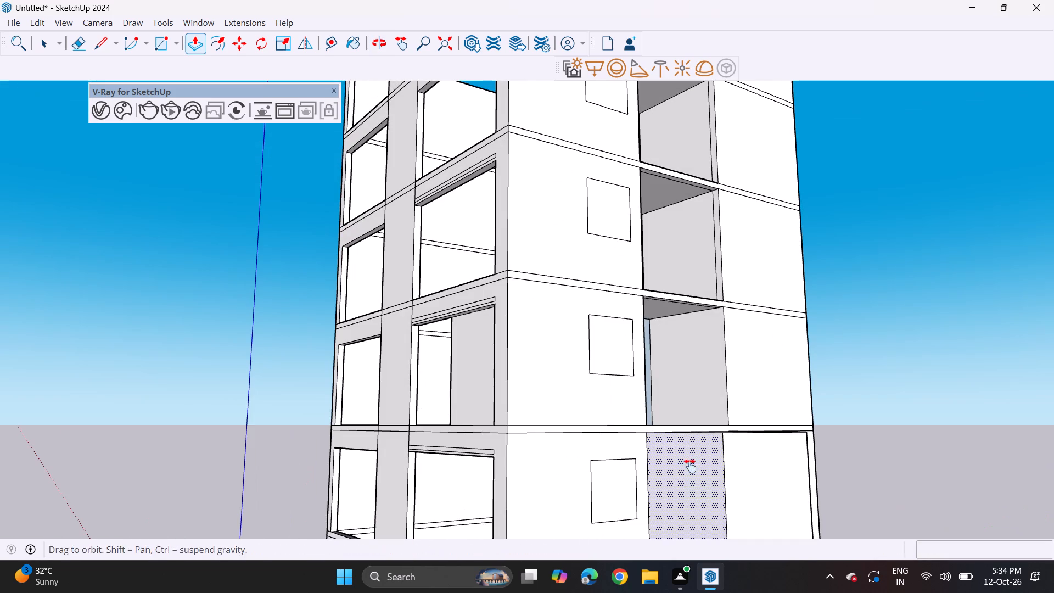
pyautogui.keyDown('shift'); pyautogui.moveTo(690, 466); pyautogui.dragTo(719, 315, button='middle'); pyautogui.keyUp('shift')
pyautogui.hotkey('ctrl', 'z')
# Recess the third-storey side-wall rectangle into the wall with Push/Pull.
pyautogui.click(728, 395)
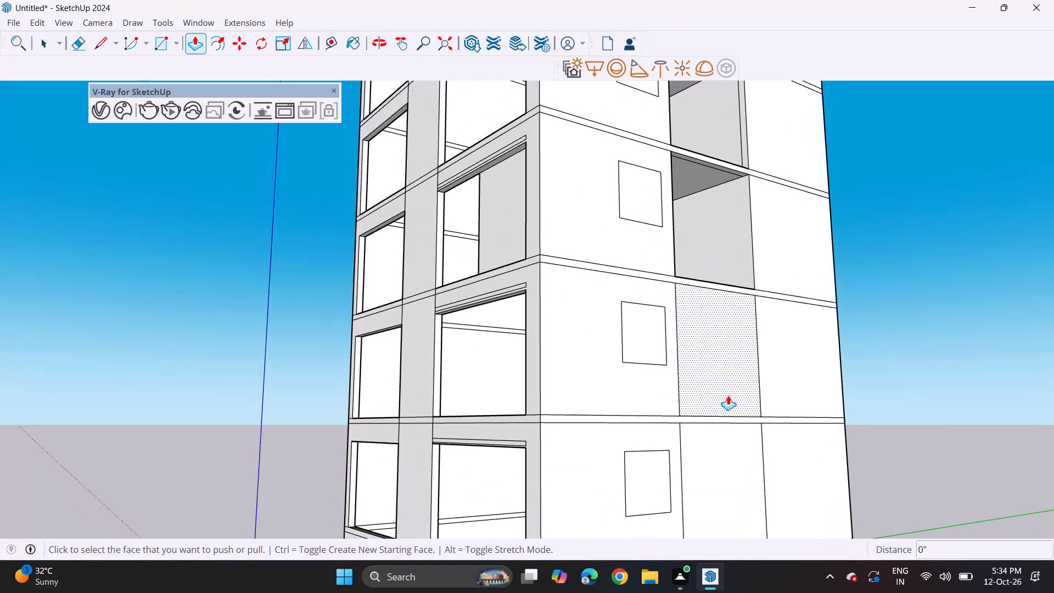
pyautogui.moveTo(700, 389); pyautogui.dragTo(901, 438, button='middle')
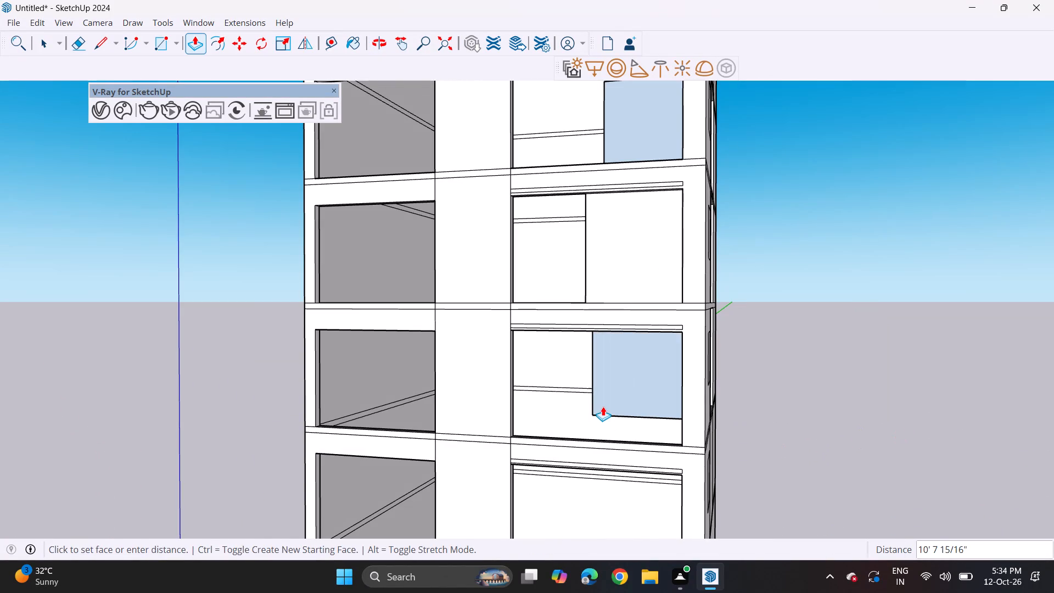
pyautogui.click(603, 406)
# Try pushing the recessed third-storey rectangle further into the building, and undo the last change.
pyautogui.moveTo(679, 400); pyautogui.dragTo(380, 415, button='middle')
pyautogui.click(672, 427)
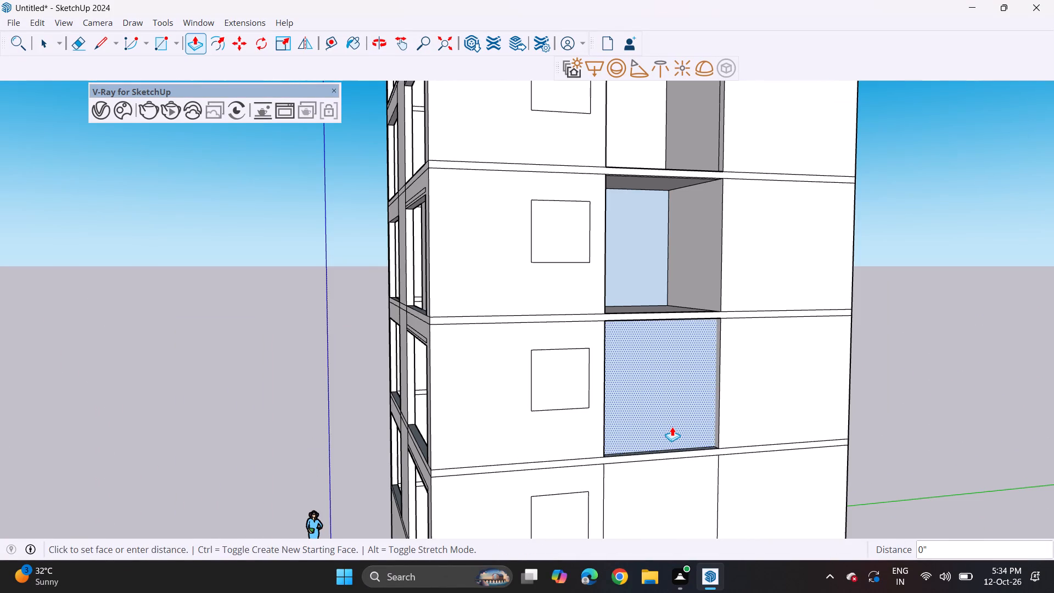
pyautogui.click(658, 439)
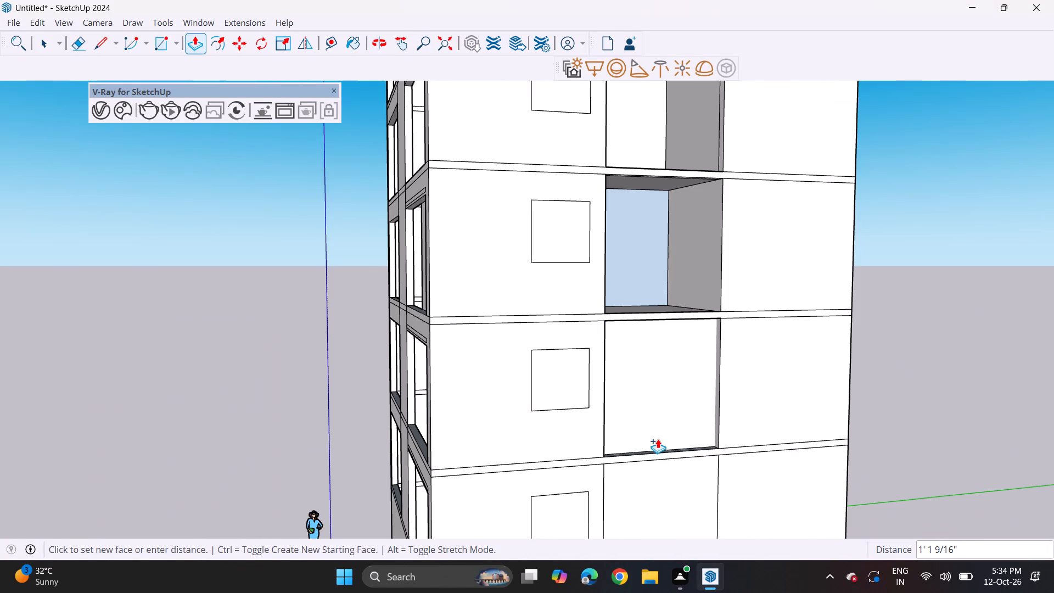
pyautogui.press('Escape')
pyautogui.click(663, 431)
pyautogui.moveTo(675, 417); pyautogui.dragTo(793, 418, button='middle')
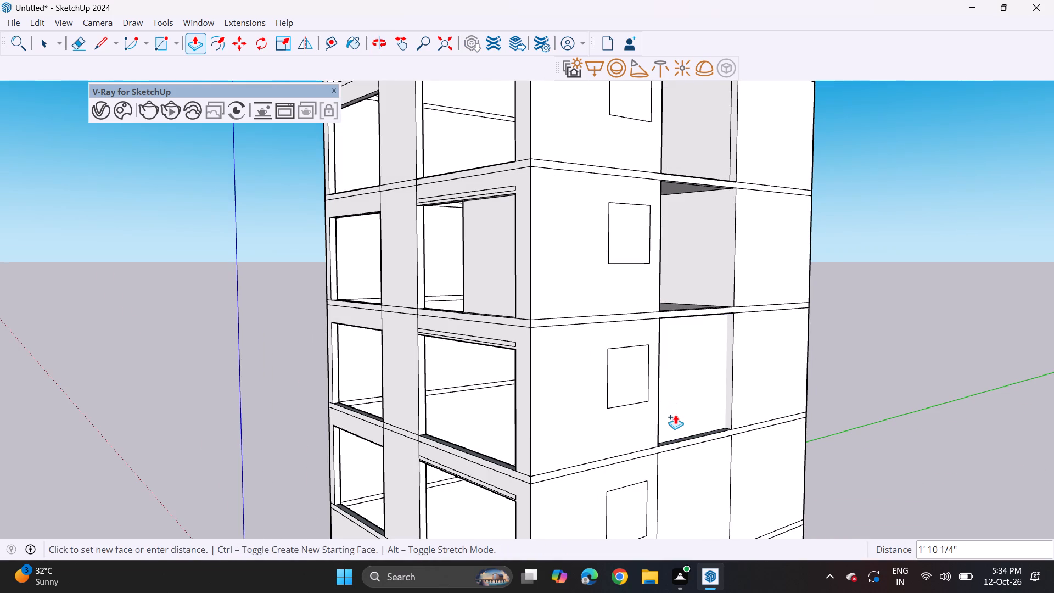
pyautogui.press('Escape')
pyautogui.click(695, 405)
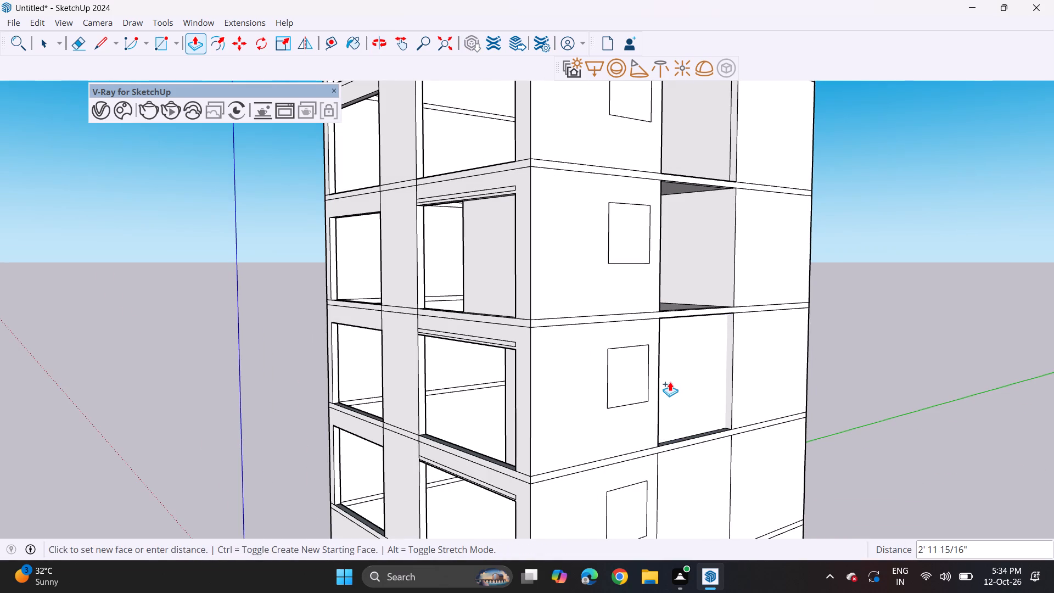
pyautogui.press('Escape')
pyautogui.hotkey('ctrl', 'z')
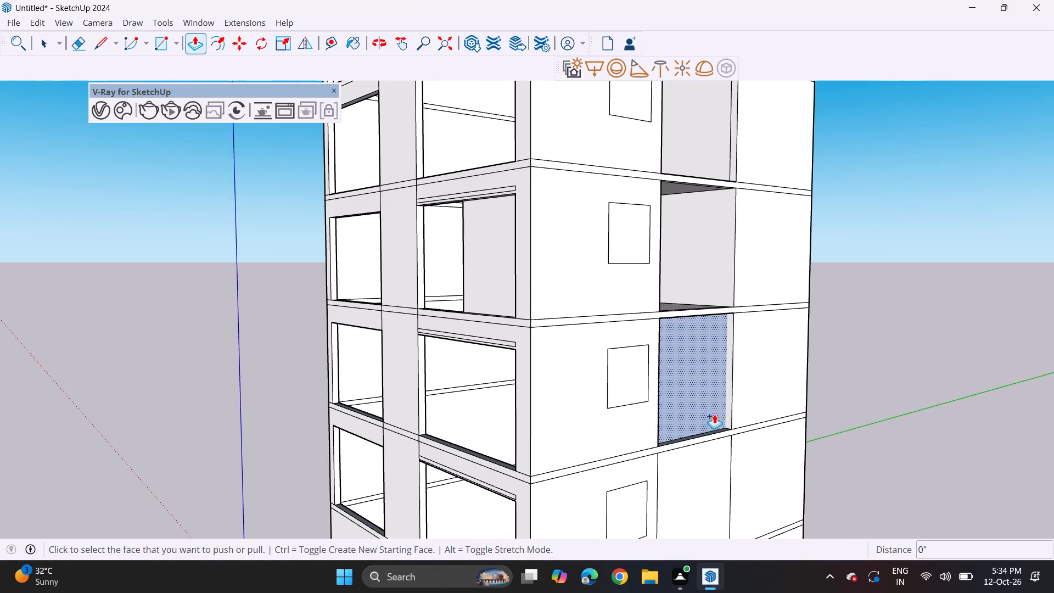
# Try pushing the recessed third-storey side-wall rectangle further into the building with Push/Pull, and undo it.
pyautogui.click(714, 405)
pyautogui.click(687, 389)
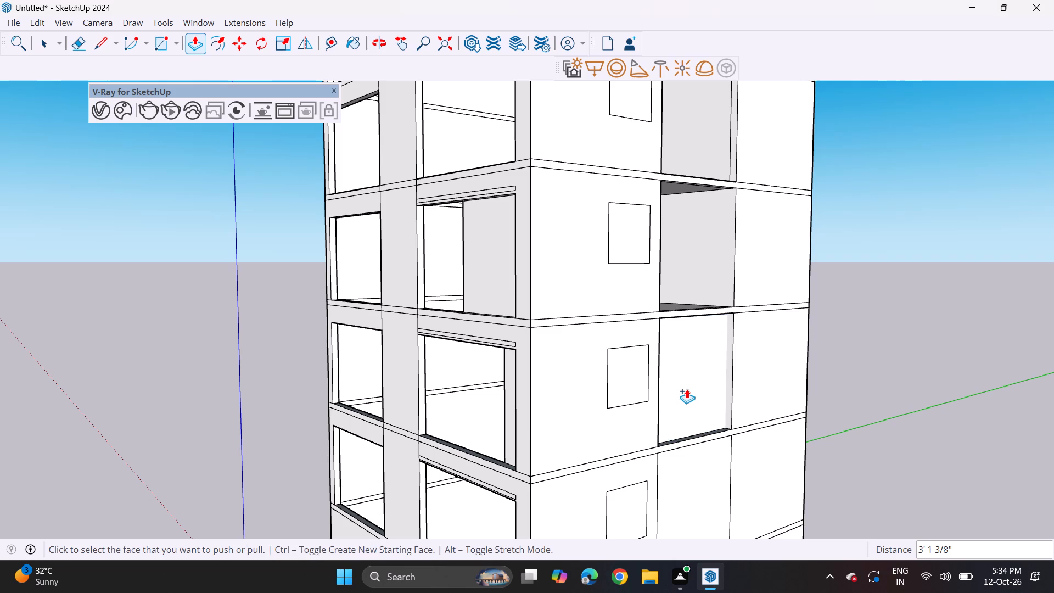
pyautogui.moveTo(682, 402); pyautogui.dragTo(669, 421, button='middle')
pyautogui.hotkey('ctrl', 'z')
# Push the recessed third-storey side-wall rectangle deep into the building with Push/Pull.
pyautogui.click(692, 402)
pyautogui.click(686, 393)
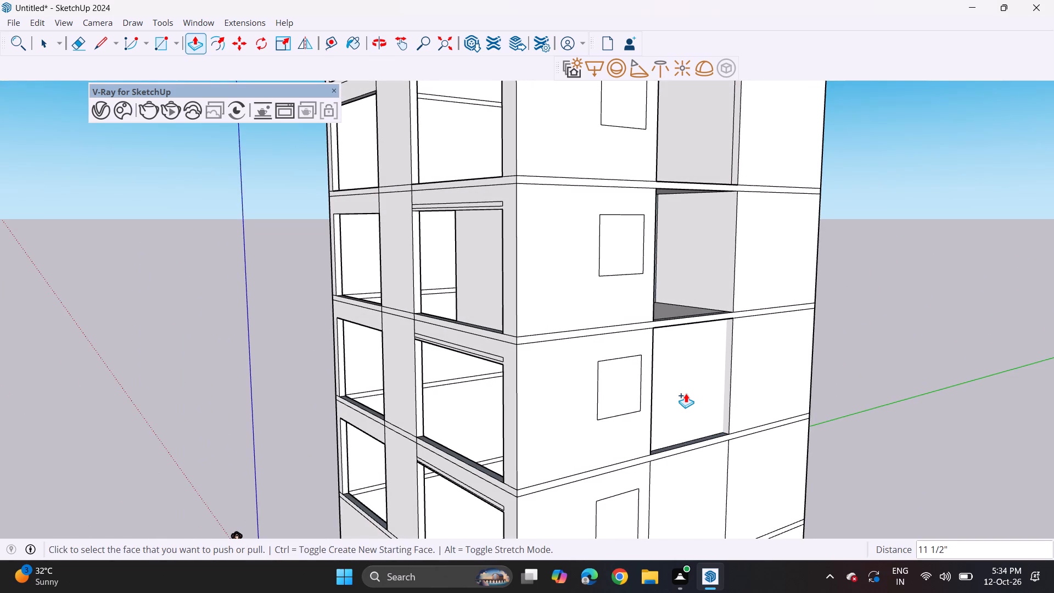
pyautogui.click(704, 406)
pyautogui.press('Escape')
pyautogui.click(695, 399)
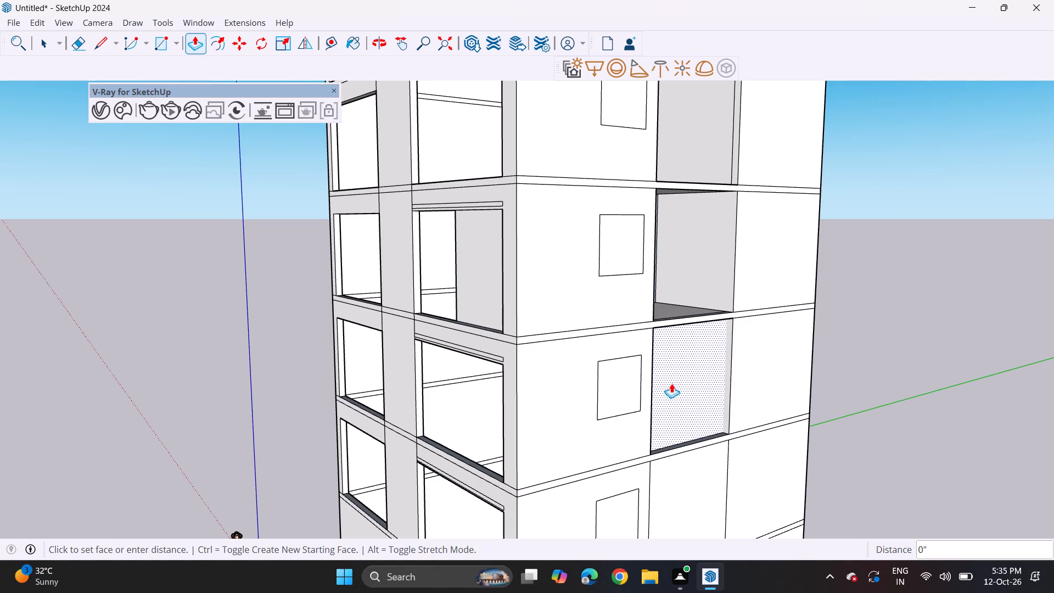
pyautogui.click(689, 412)
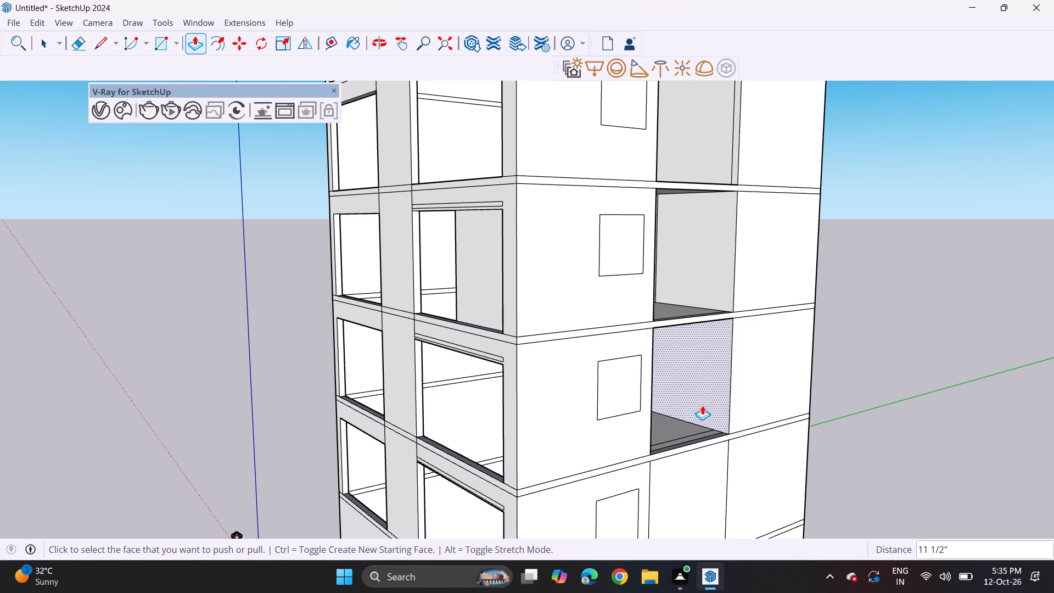
# Recess the second-storey side-wall rectangle into the wall by repeating the previous push.
pyautogui.moveTo(696, 445); pyautogui.dragTo(644, 350, button='middle')
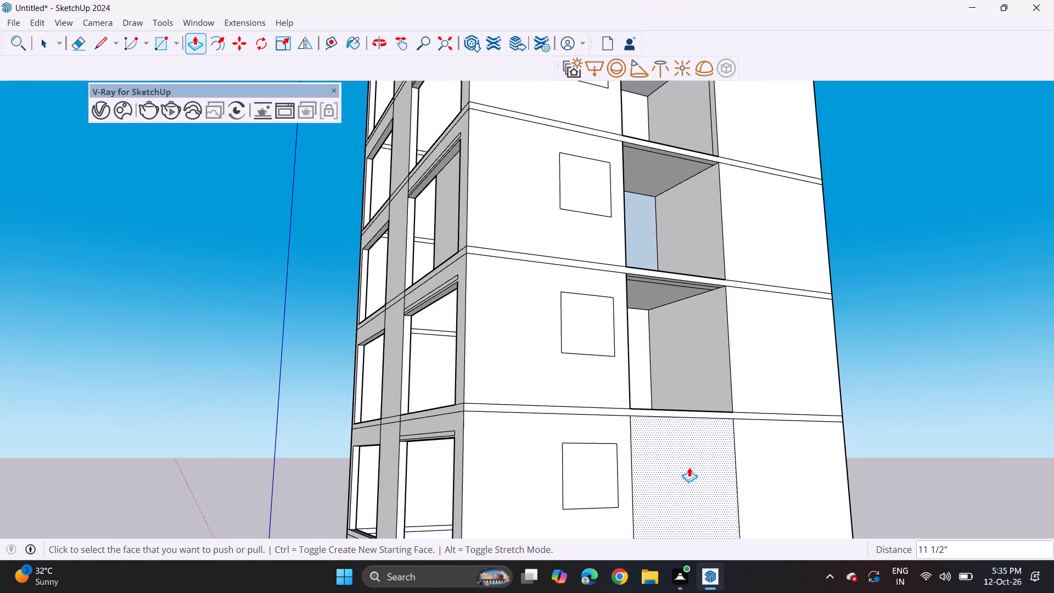
pyautogui.click(689, 467)
pyautogui.click(689, 467)
pyautogui.keyDown('shift'); pyautogui.moveTo(689, 467); pyautogui.dragTo(699, 336, button='middle'); pyautogui.keyUp('shift')
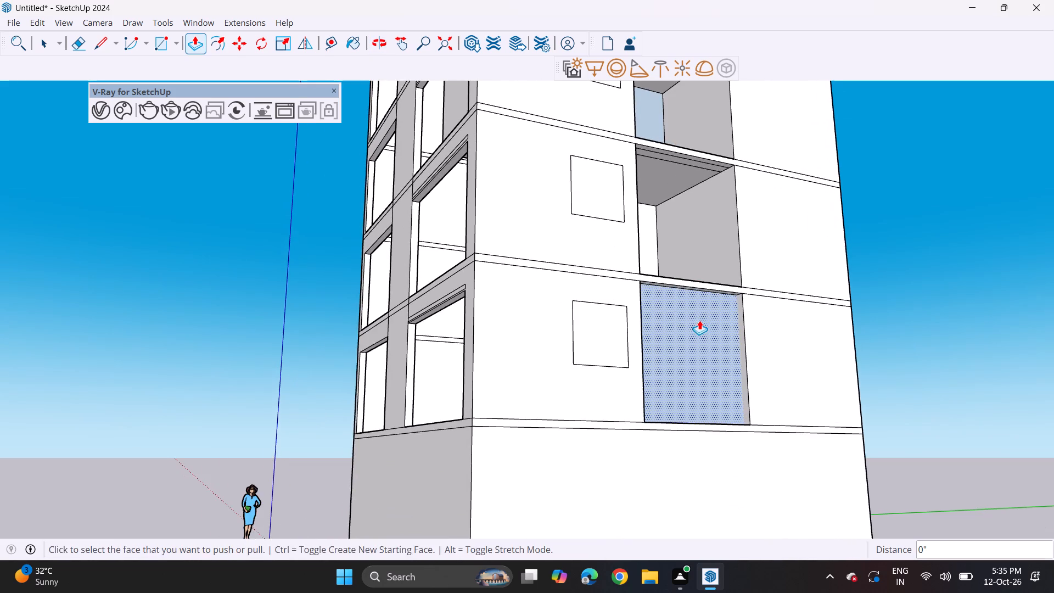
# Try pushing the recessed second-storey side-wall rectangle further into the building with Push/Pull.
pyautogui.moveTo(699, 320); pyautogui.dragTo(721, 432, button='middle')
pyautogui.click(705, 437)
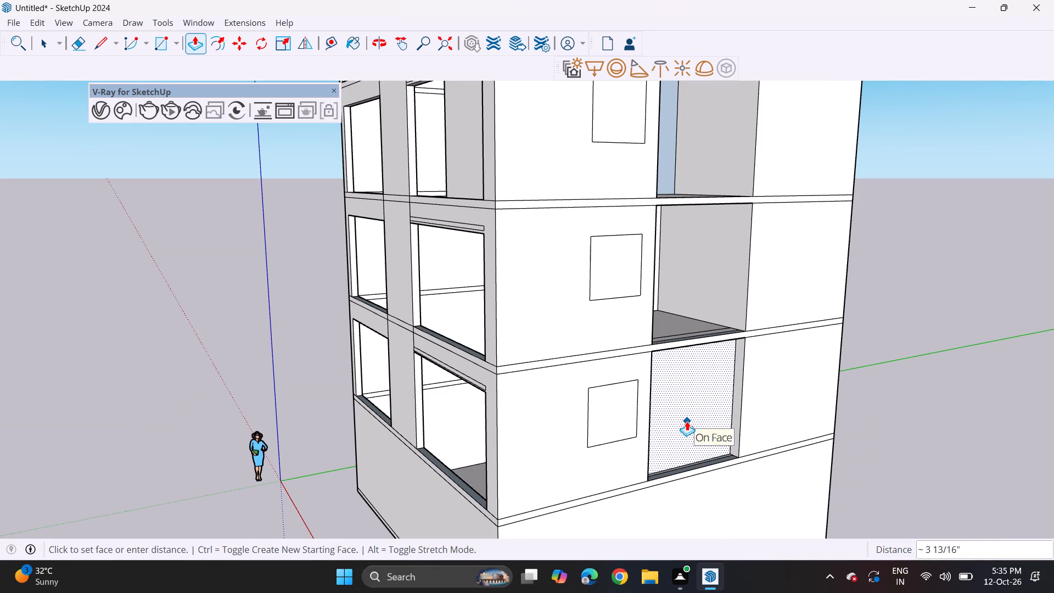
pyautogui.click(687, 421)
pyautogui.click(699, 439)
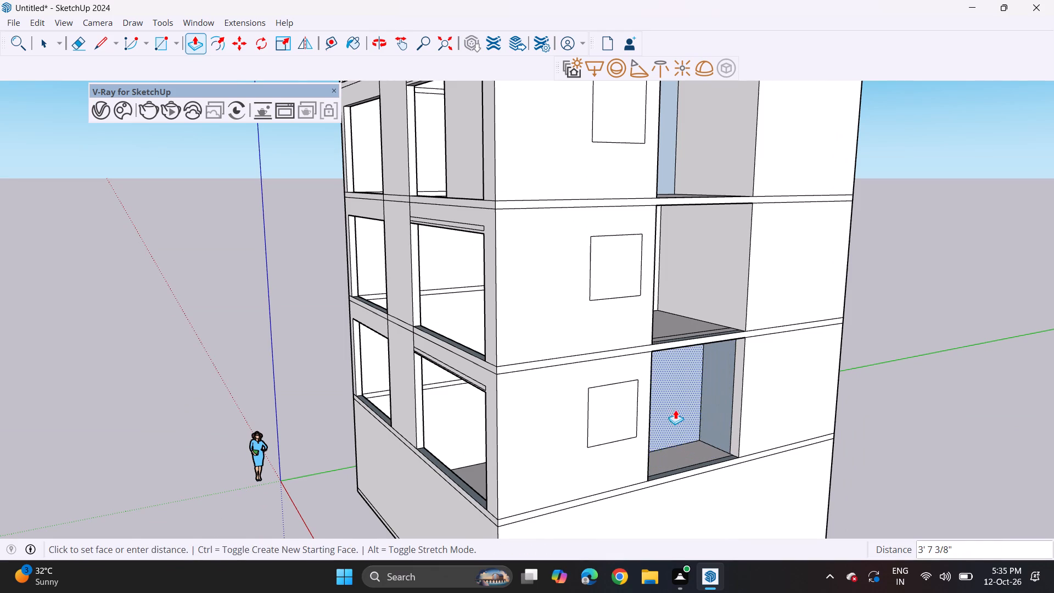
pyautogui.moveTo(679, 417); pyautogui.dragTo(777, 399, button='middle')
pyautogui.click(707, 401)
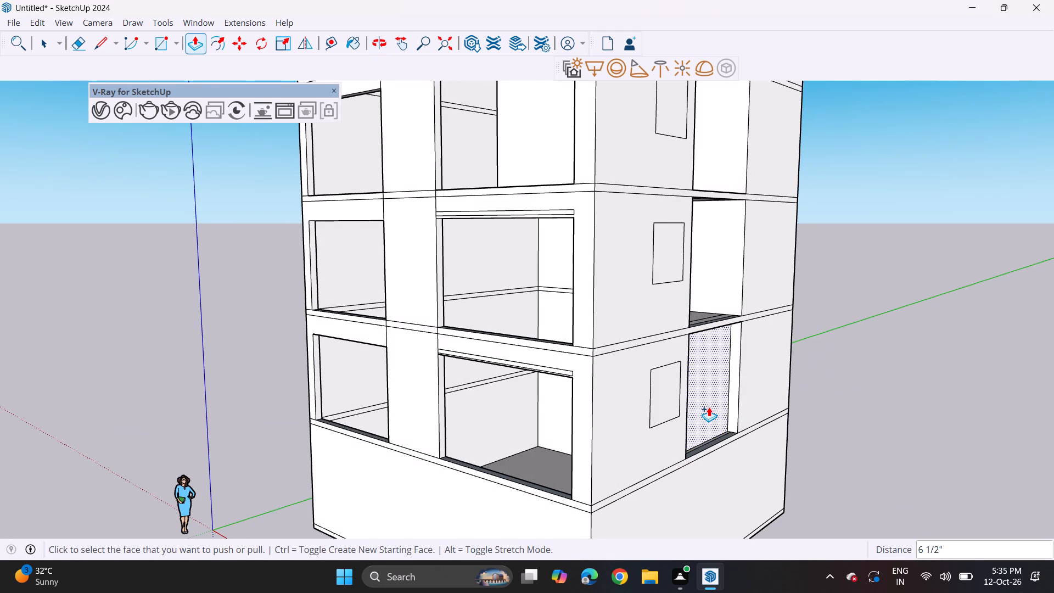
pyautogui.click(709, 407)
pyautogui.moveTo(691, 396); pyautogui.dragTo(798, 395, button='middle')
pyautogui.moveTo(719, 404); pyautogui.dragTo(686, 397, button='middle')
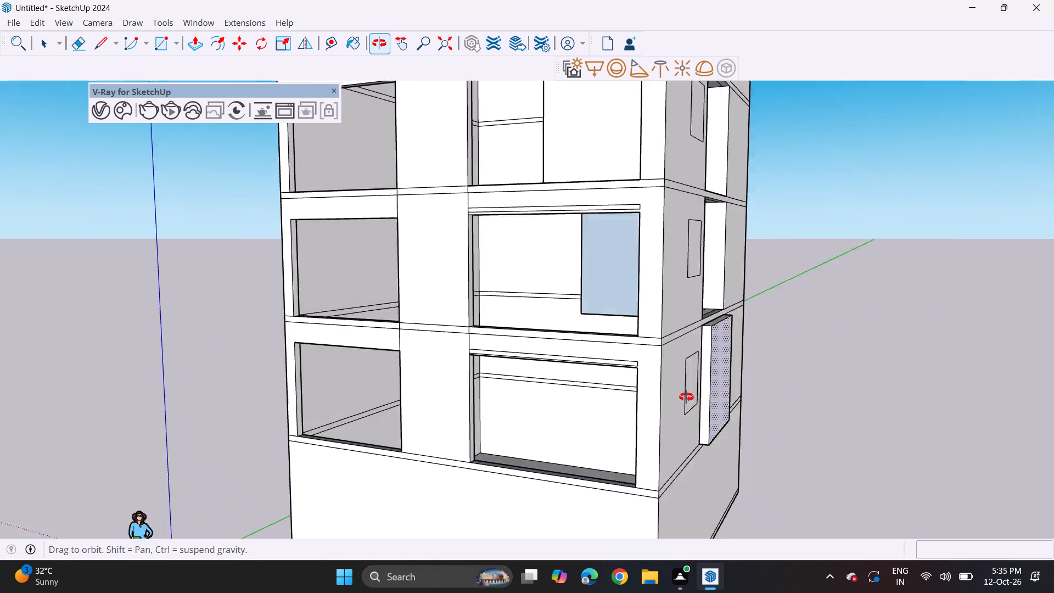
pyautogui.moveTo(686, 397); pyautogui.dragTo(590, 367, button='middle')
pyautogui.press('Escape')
# Push a new face from the recessed second-storey rectangle about 9' 8 7/16" inward, matching the depth of the third-storey recess.
pyautogui.click(707, 406)
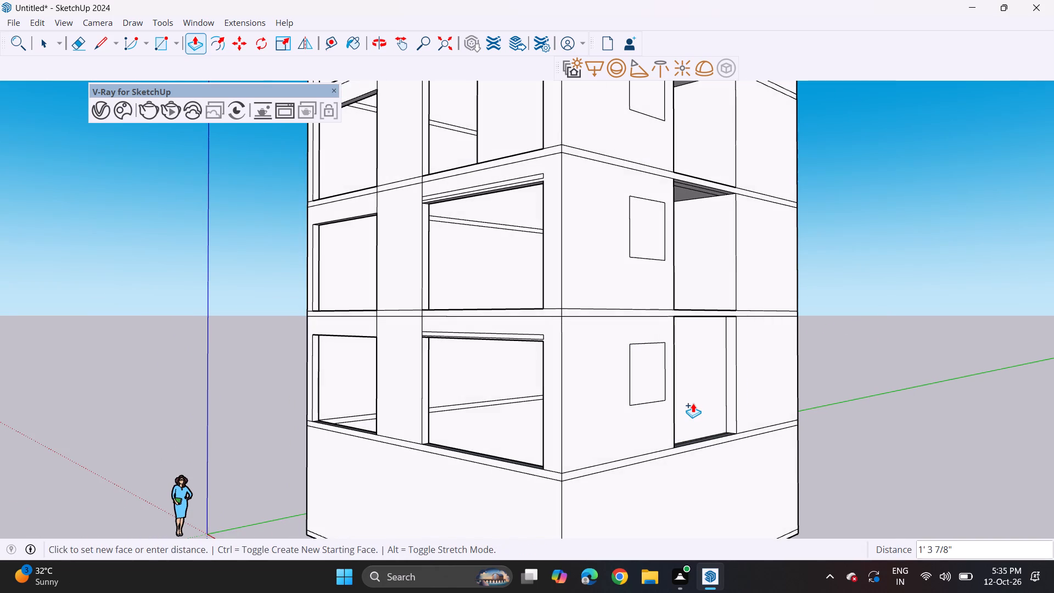
pyautogui.moveTo(702, 408); pyautogui.dragTo(859, 406, button='middle')
pyautogui.moveTo(501, 460); pyautogui.dragTo(382, 471, button='middle')
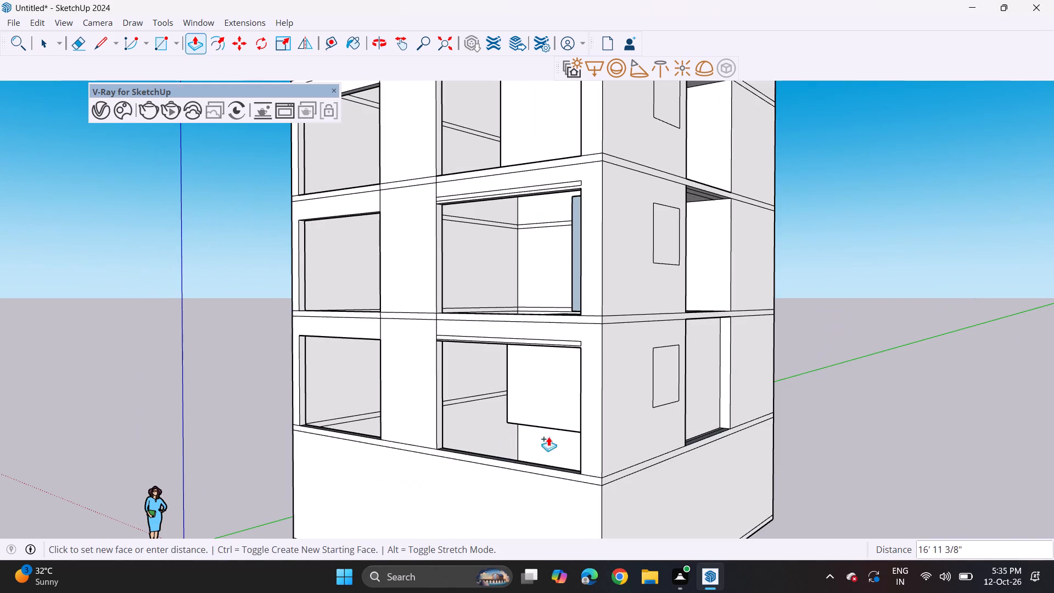
pyautogui.click(573, 282)
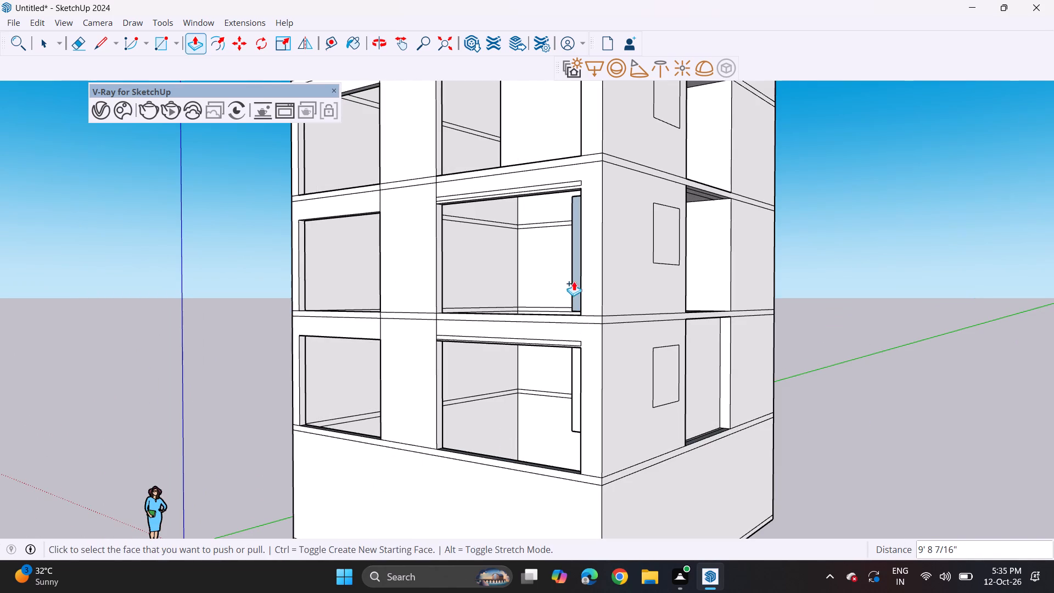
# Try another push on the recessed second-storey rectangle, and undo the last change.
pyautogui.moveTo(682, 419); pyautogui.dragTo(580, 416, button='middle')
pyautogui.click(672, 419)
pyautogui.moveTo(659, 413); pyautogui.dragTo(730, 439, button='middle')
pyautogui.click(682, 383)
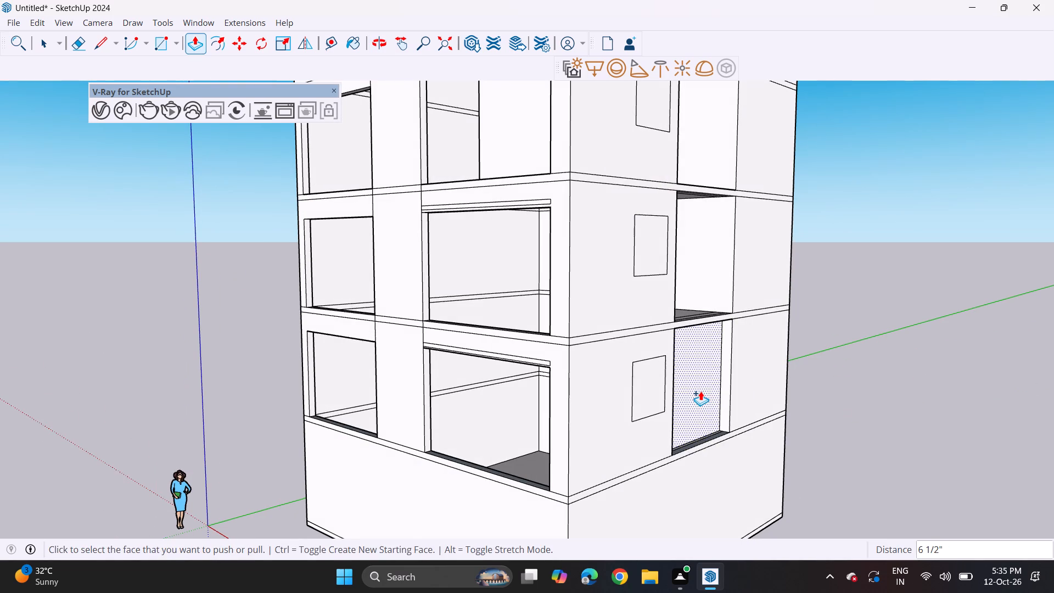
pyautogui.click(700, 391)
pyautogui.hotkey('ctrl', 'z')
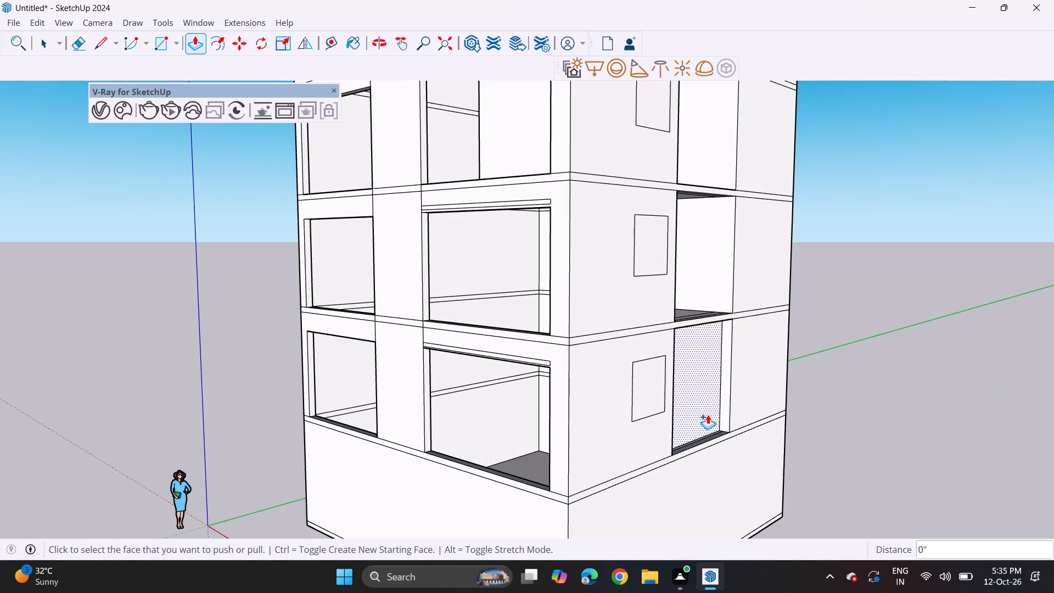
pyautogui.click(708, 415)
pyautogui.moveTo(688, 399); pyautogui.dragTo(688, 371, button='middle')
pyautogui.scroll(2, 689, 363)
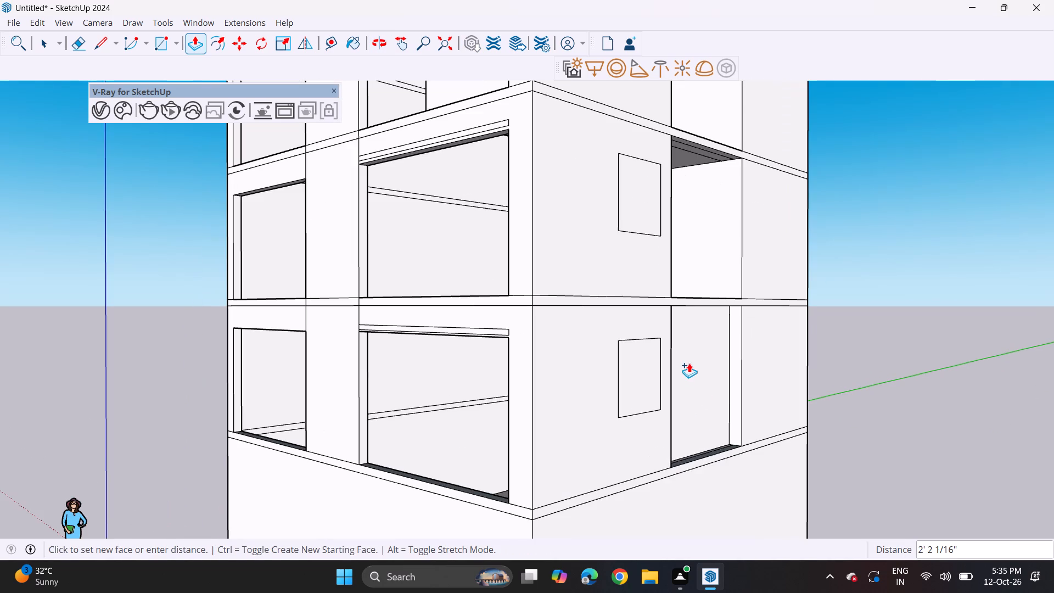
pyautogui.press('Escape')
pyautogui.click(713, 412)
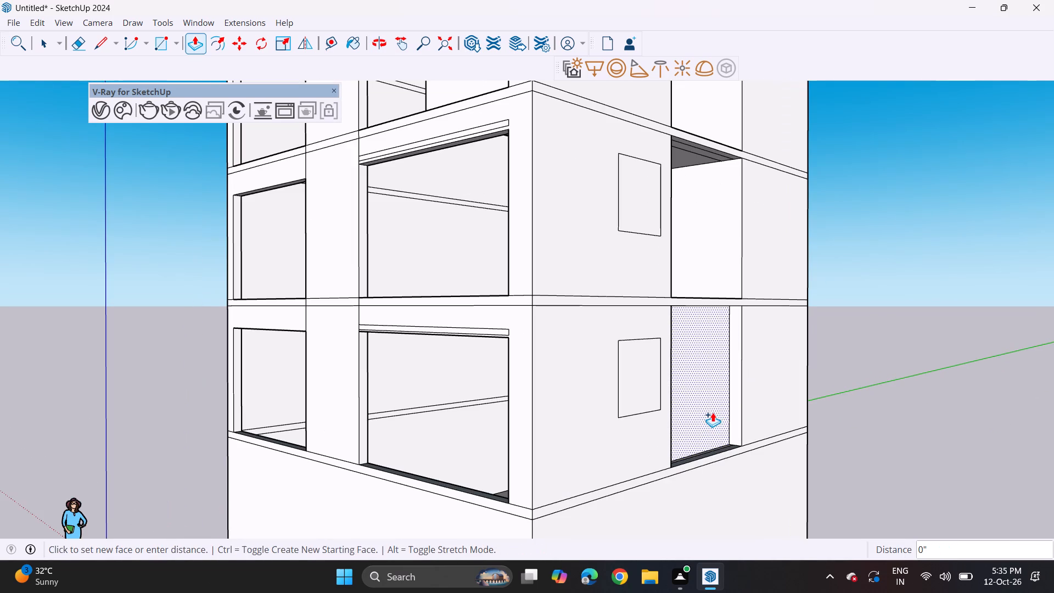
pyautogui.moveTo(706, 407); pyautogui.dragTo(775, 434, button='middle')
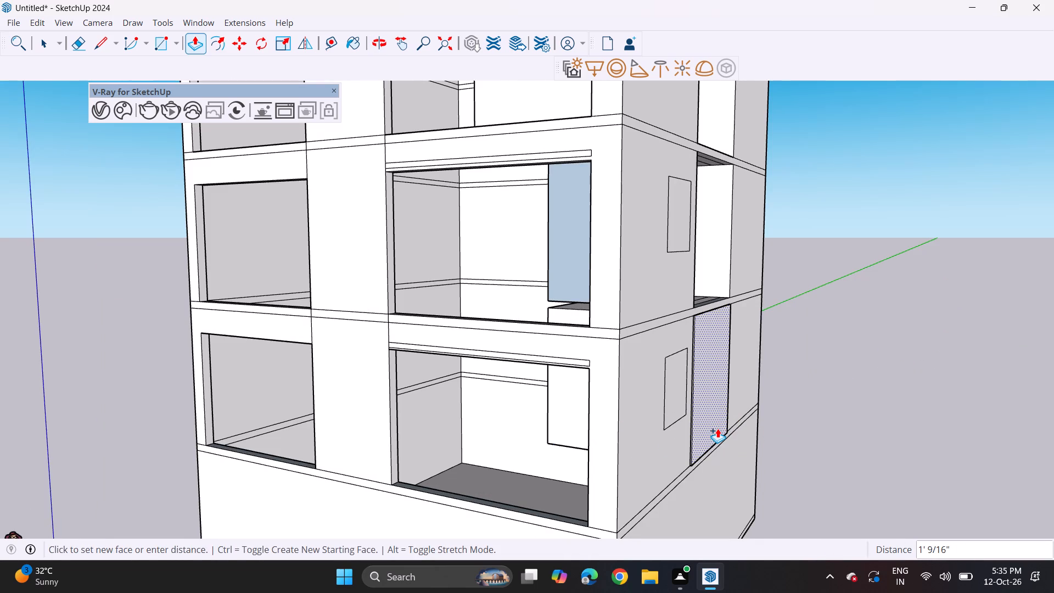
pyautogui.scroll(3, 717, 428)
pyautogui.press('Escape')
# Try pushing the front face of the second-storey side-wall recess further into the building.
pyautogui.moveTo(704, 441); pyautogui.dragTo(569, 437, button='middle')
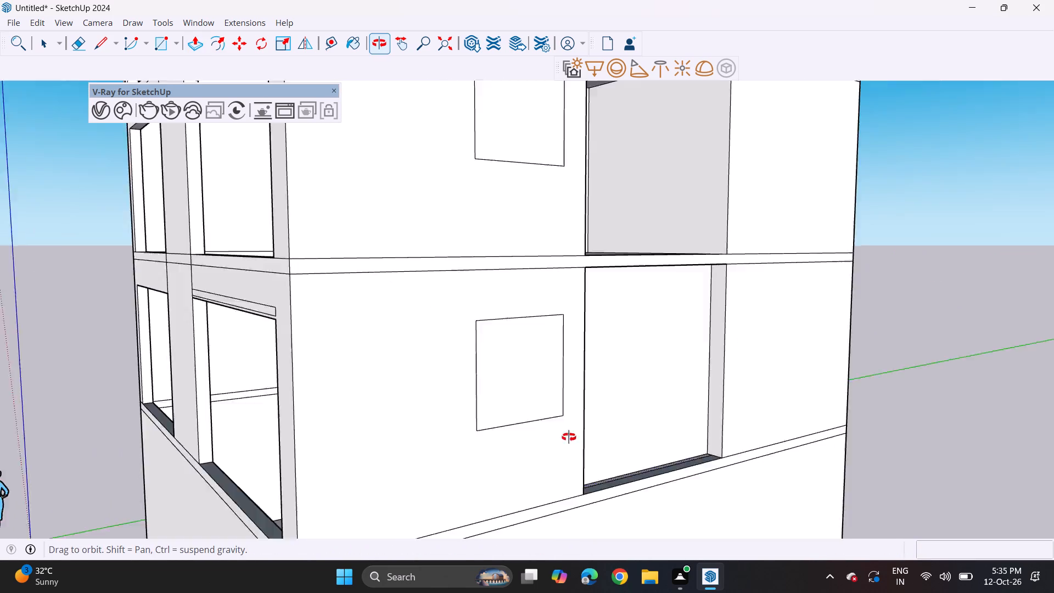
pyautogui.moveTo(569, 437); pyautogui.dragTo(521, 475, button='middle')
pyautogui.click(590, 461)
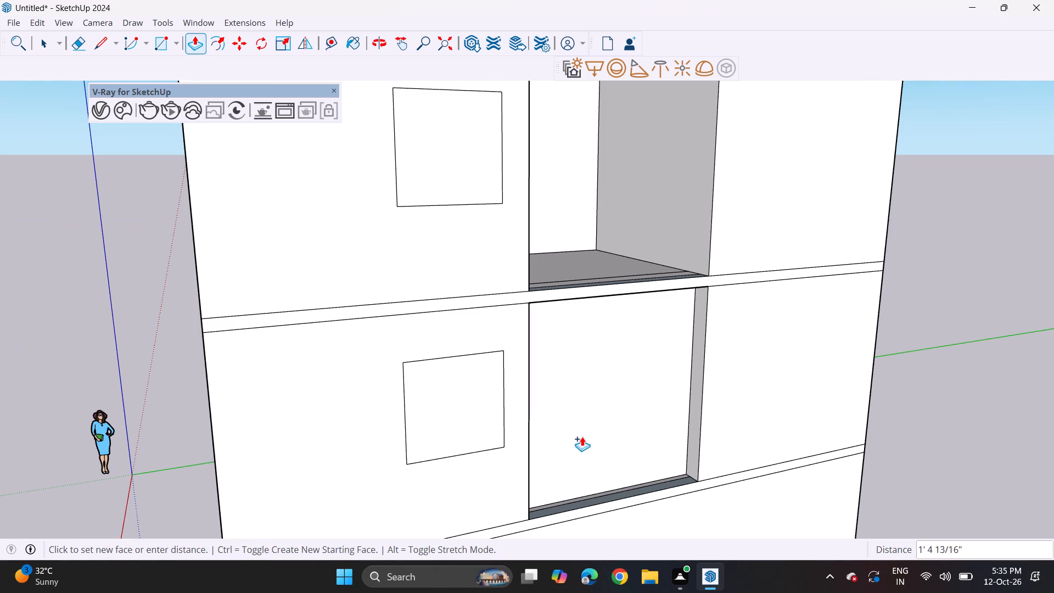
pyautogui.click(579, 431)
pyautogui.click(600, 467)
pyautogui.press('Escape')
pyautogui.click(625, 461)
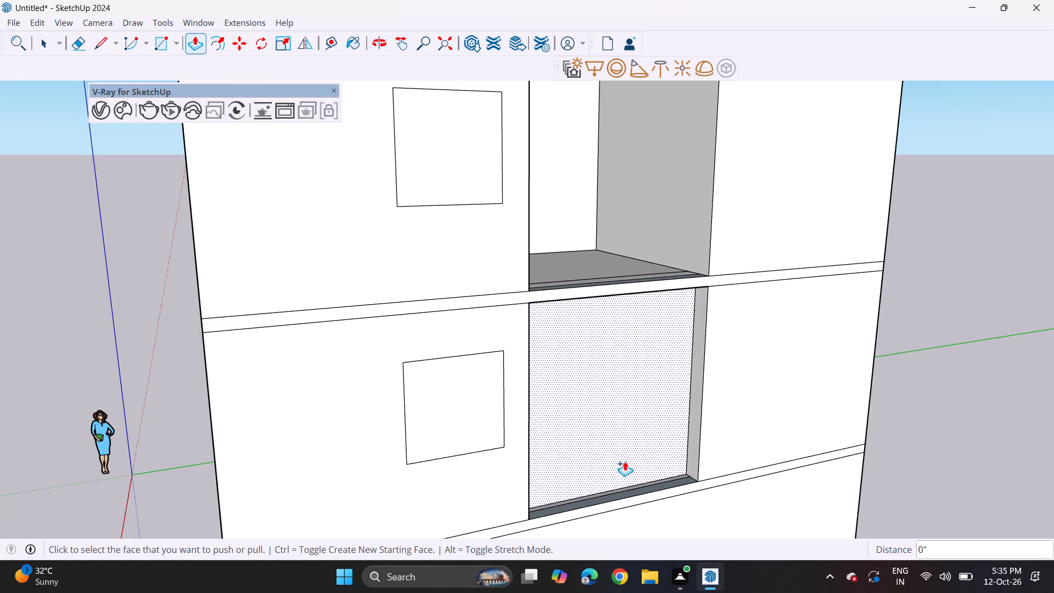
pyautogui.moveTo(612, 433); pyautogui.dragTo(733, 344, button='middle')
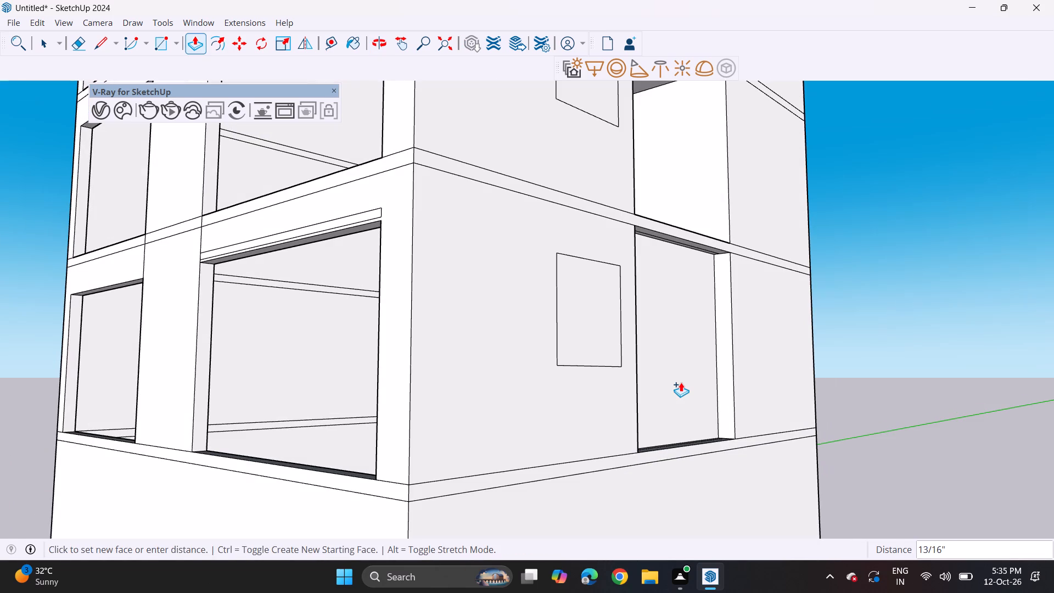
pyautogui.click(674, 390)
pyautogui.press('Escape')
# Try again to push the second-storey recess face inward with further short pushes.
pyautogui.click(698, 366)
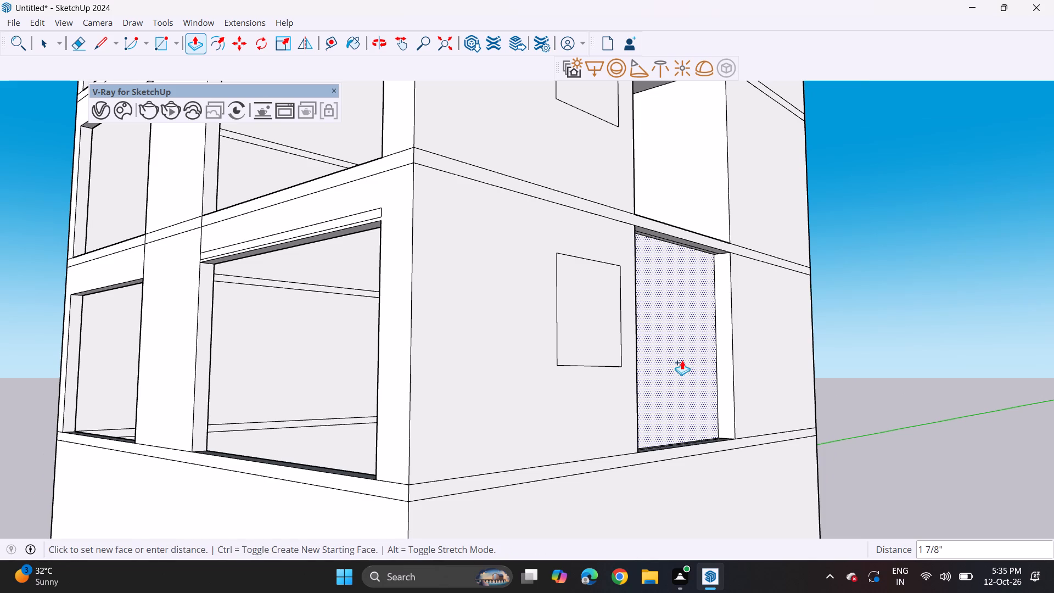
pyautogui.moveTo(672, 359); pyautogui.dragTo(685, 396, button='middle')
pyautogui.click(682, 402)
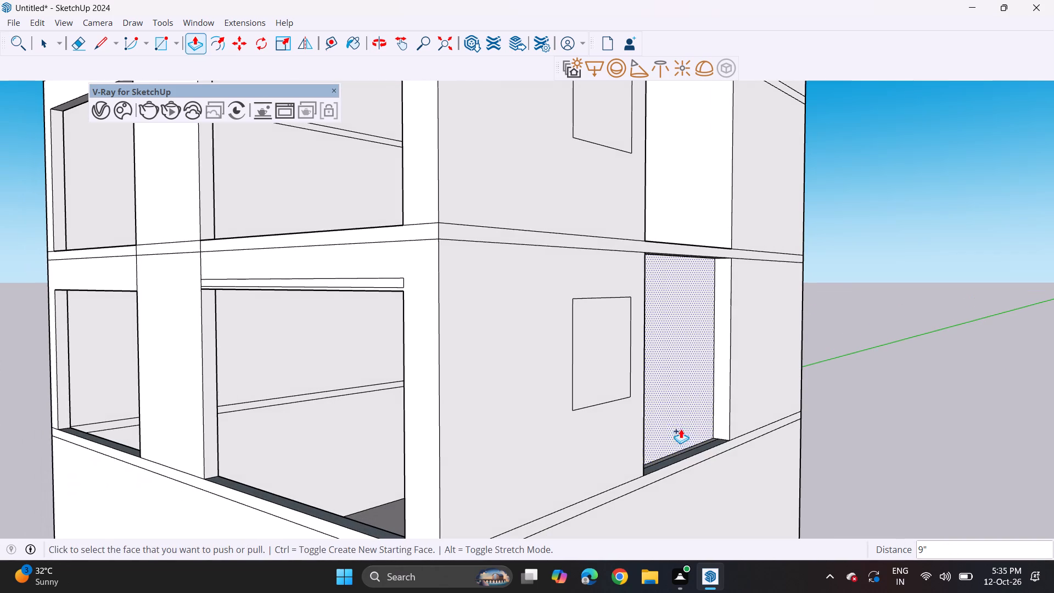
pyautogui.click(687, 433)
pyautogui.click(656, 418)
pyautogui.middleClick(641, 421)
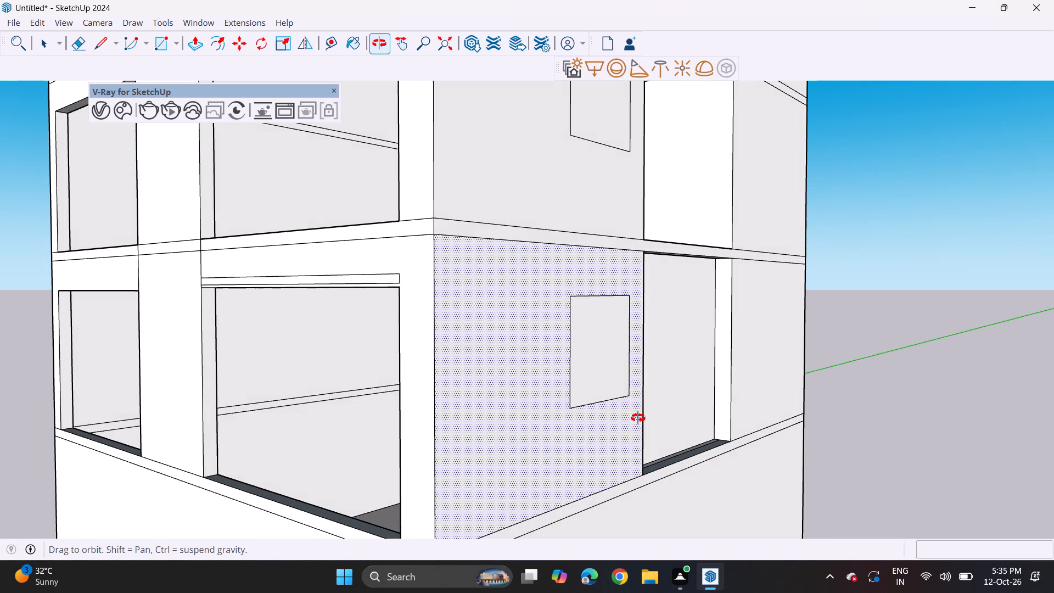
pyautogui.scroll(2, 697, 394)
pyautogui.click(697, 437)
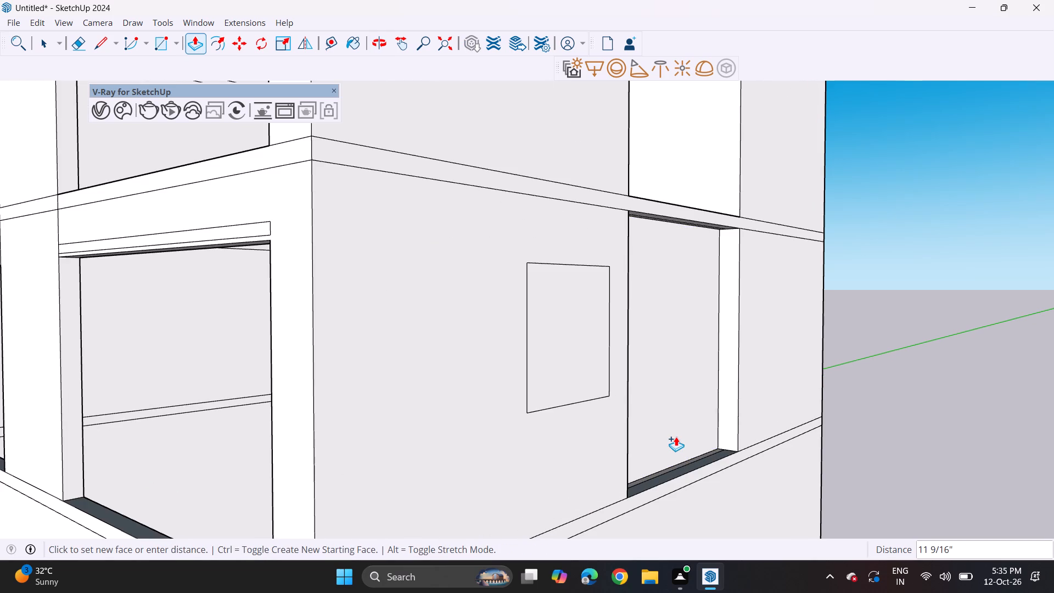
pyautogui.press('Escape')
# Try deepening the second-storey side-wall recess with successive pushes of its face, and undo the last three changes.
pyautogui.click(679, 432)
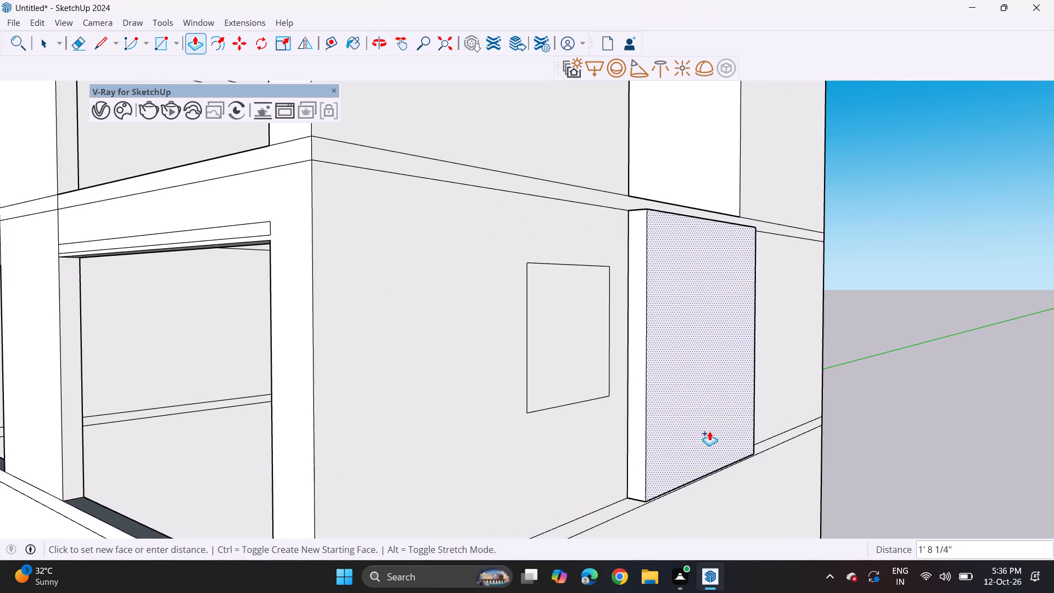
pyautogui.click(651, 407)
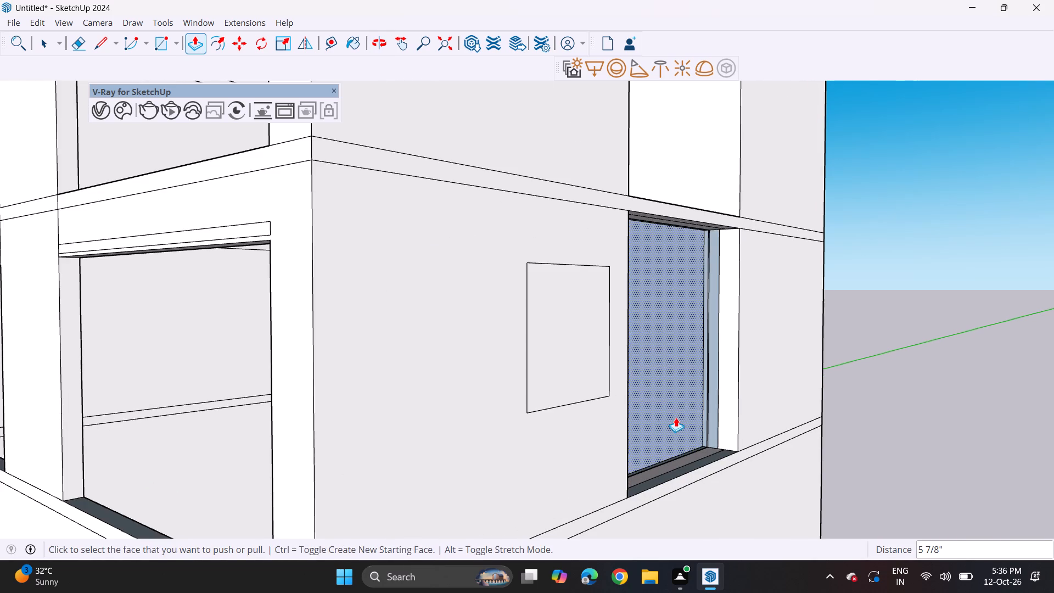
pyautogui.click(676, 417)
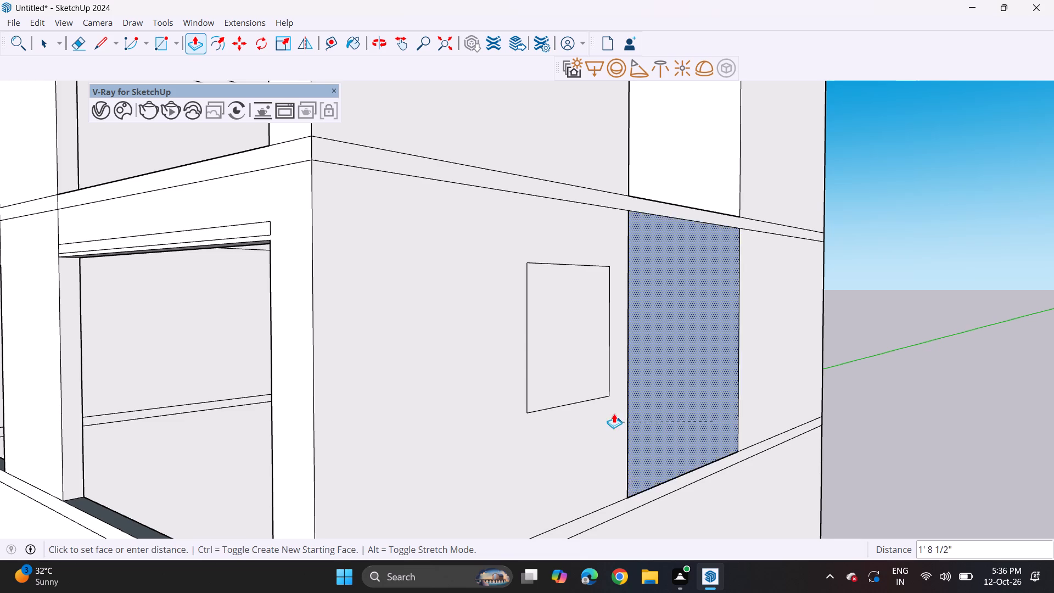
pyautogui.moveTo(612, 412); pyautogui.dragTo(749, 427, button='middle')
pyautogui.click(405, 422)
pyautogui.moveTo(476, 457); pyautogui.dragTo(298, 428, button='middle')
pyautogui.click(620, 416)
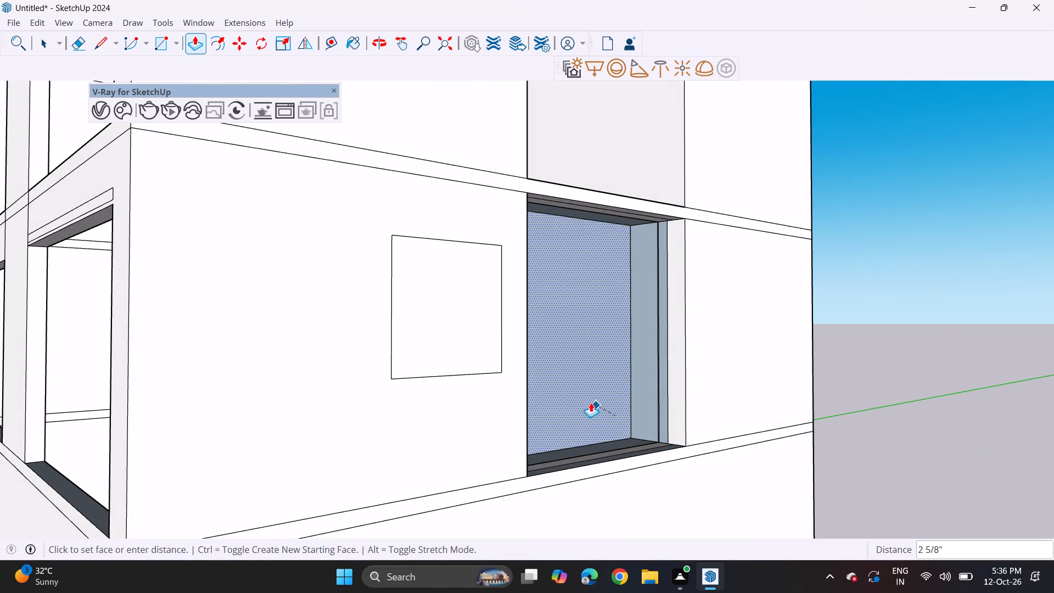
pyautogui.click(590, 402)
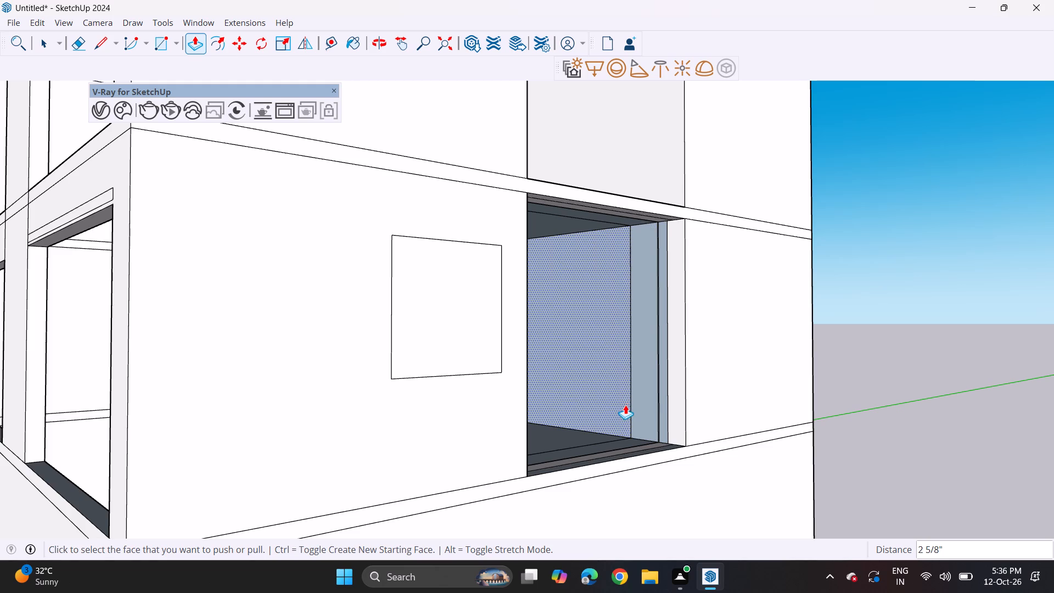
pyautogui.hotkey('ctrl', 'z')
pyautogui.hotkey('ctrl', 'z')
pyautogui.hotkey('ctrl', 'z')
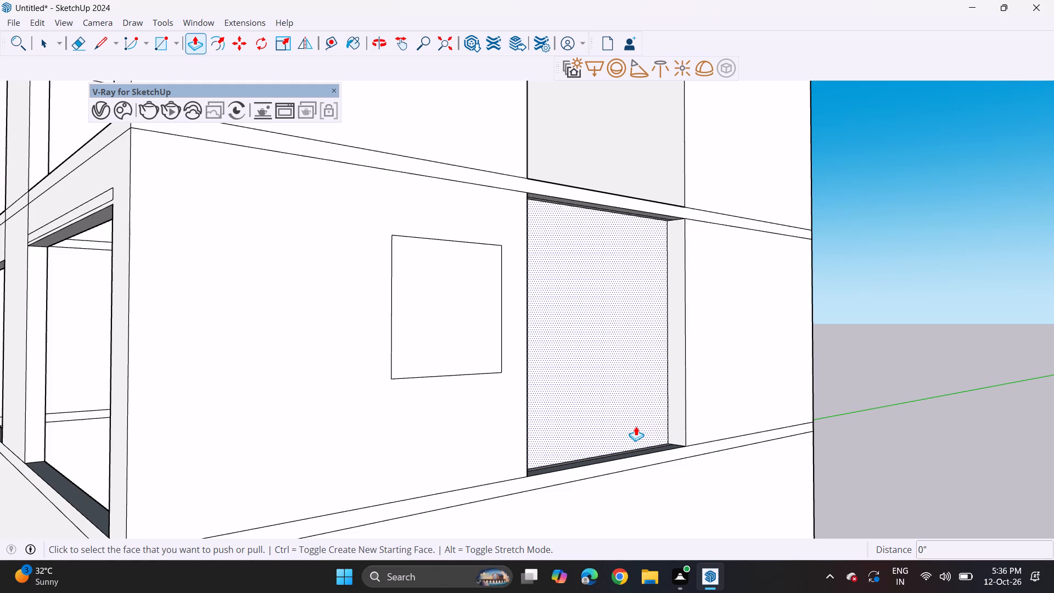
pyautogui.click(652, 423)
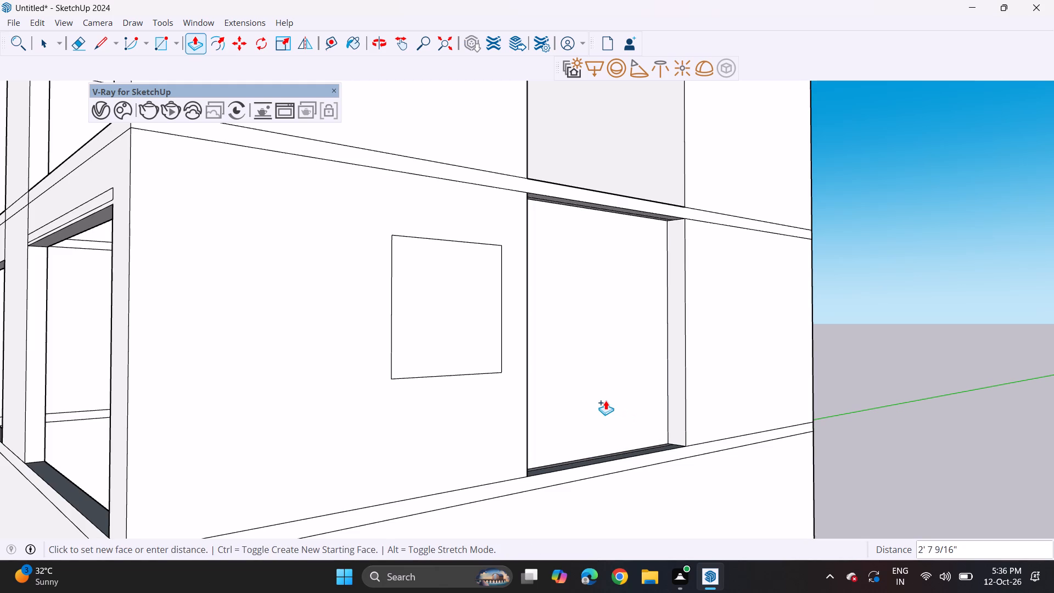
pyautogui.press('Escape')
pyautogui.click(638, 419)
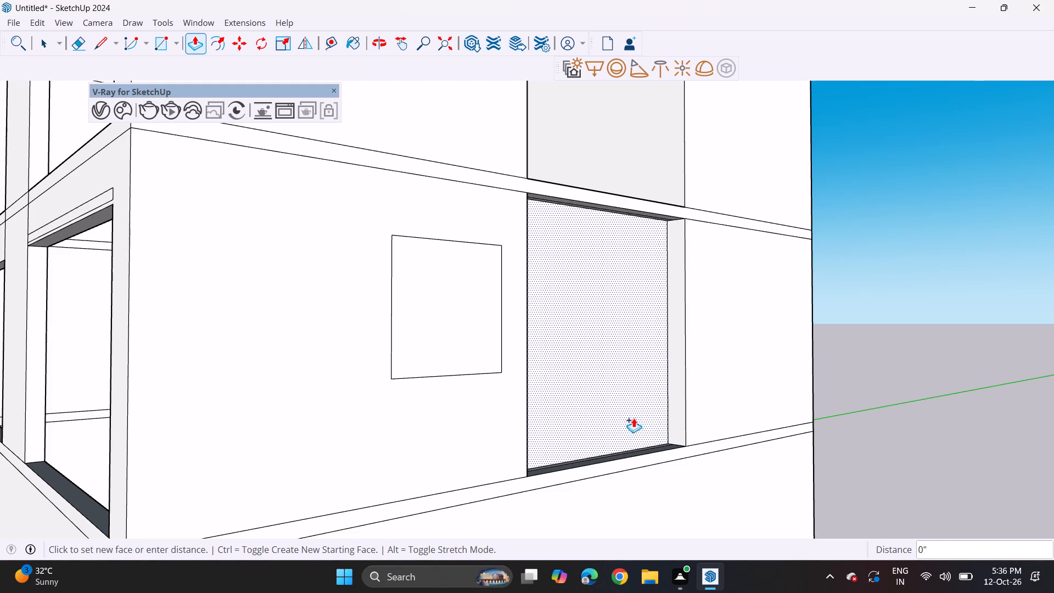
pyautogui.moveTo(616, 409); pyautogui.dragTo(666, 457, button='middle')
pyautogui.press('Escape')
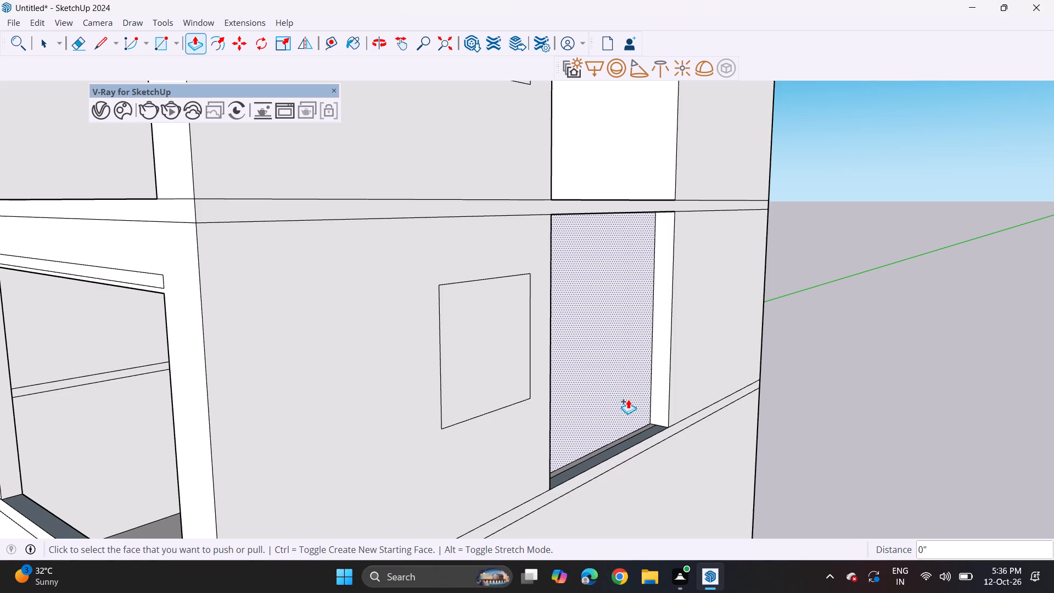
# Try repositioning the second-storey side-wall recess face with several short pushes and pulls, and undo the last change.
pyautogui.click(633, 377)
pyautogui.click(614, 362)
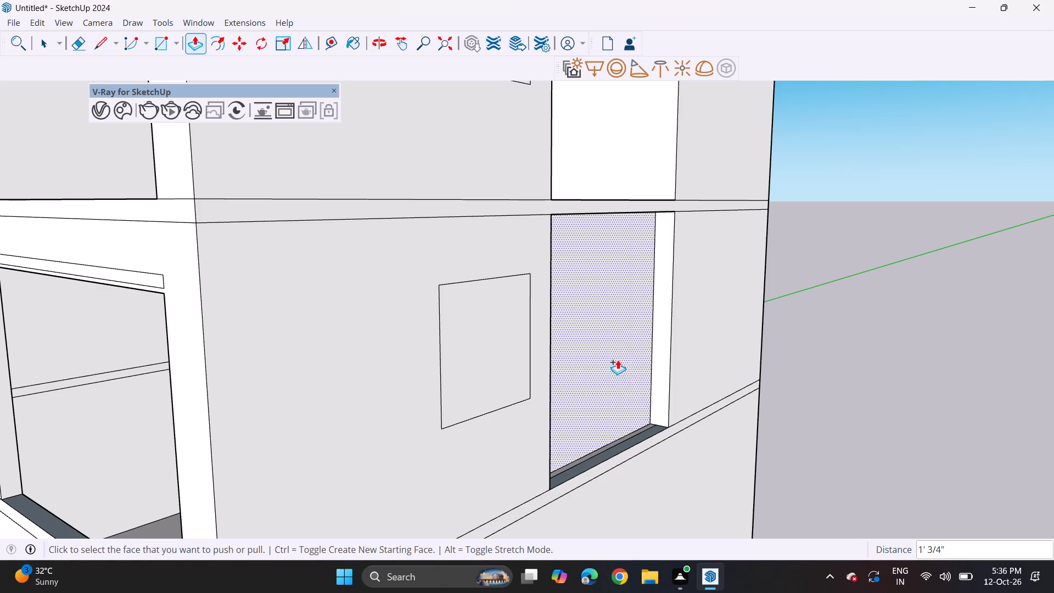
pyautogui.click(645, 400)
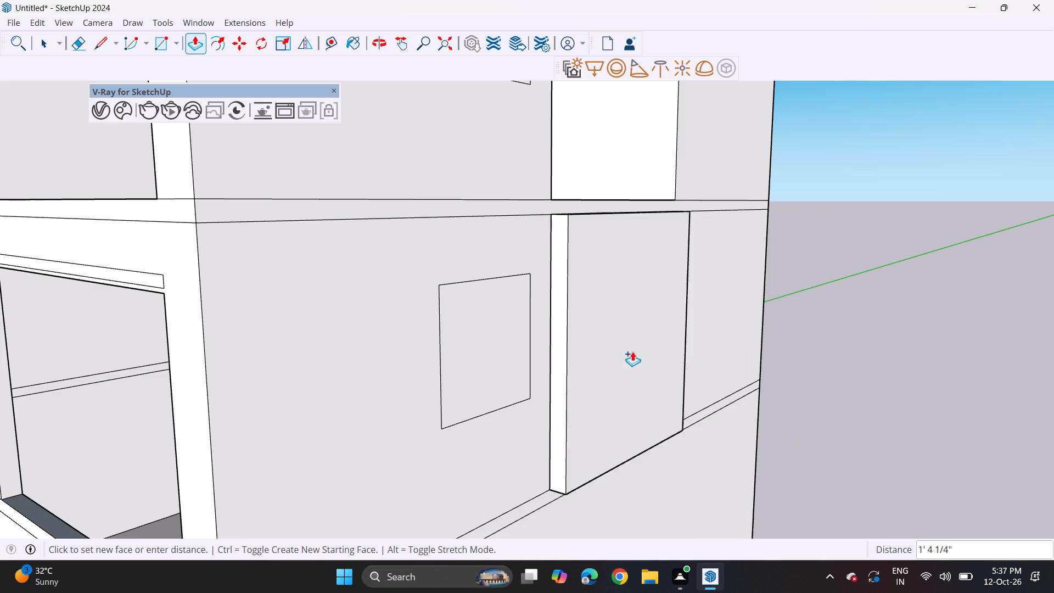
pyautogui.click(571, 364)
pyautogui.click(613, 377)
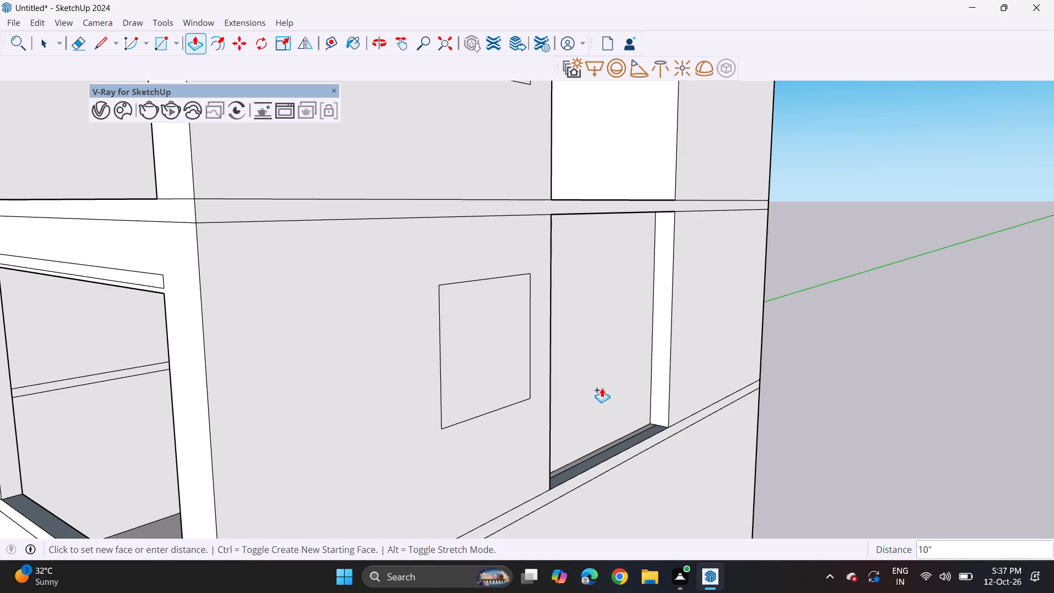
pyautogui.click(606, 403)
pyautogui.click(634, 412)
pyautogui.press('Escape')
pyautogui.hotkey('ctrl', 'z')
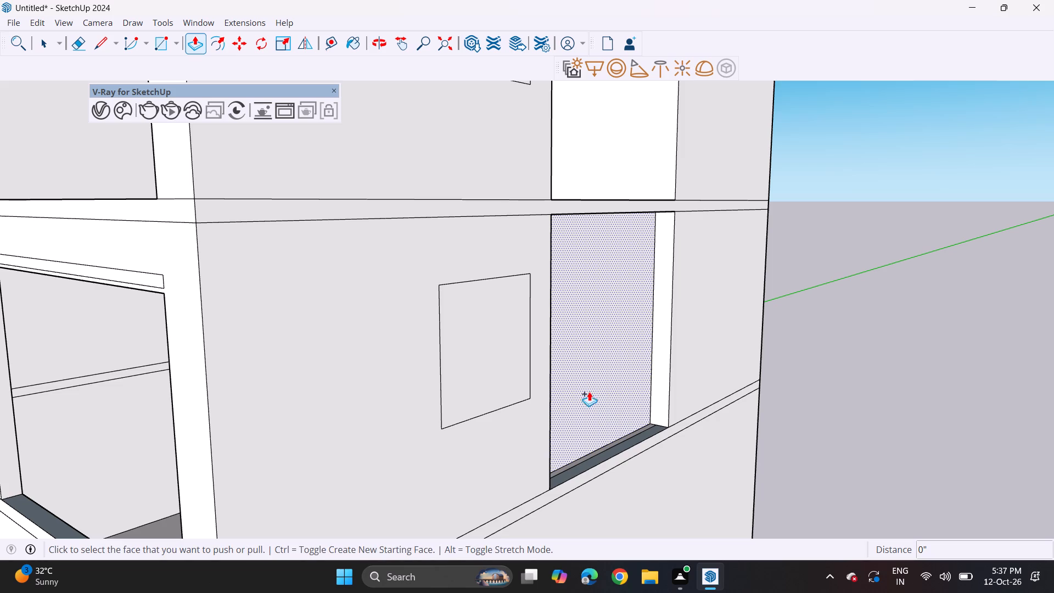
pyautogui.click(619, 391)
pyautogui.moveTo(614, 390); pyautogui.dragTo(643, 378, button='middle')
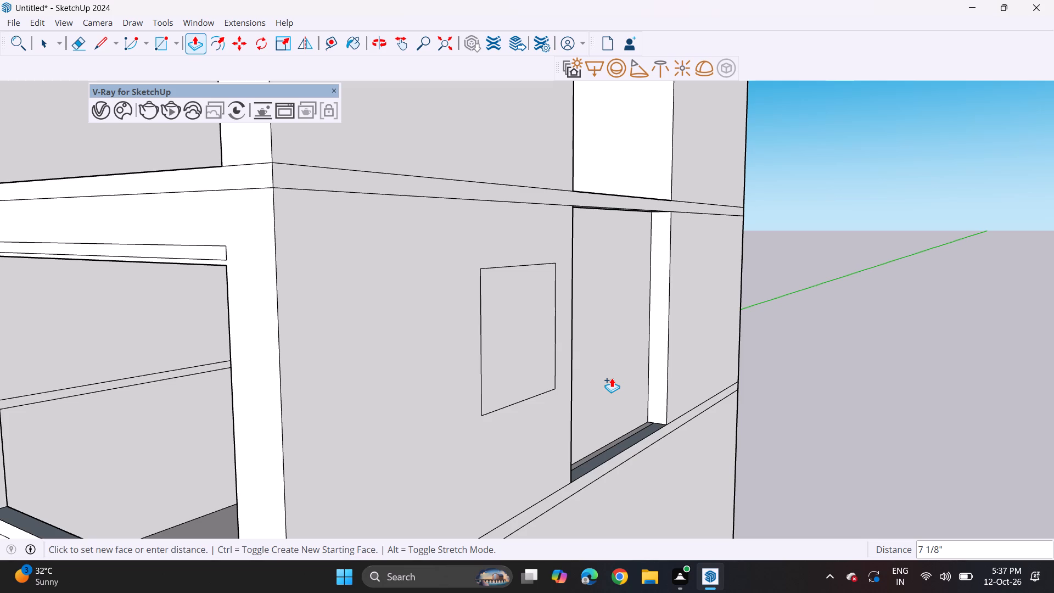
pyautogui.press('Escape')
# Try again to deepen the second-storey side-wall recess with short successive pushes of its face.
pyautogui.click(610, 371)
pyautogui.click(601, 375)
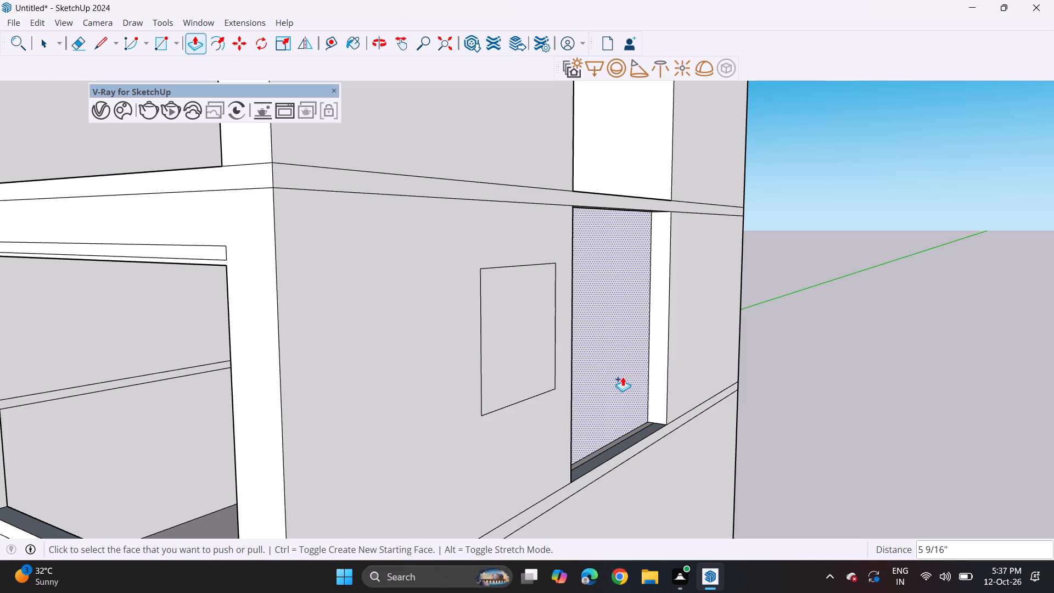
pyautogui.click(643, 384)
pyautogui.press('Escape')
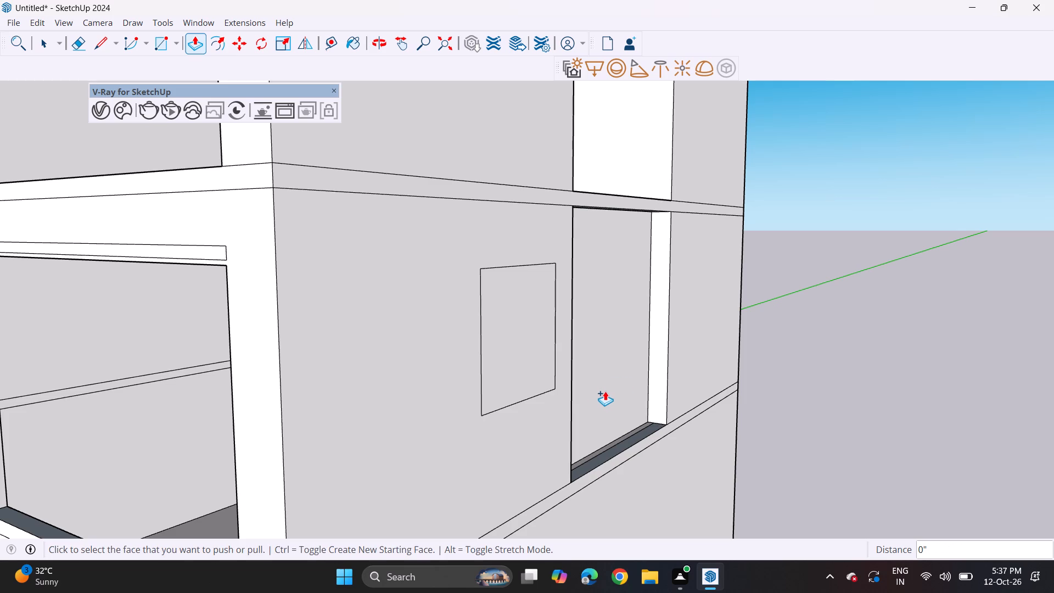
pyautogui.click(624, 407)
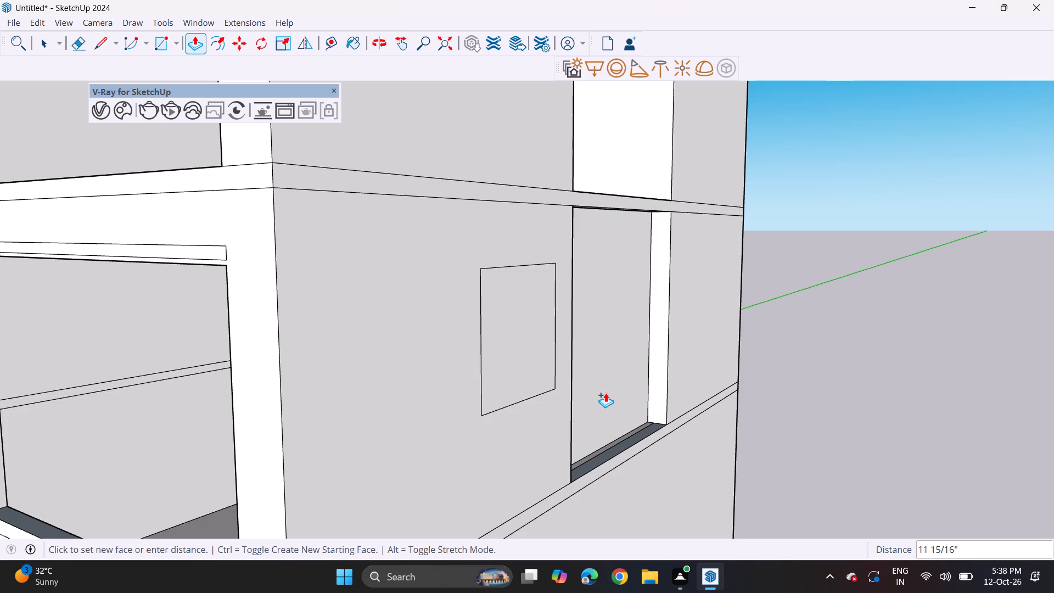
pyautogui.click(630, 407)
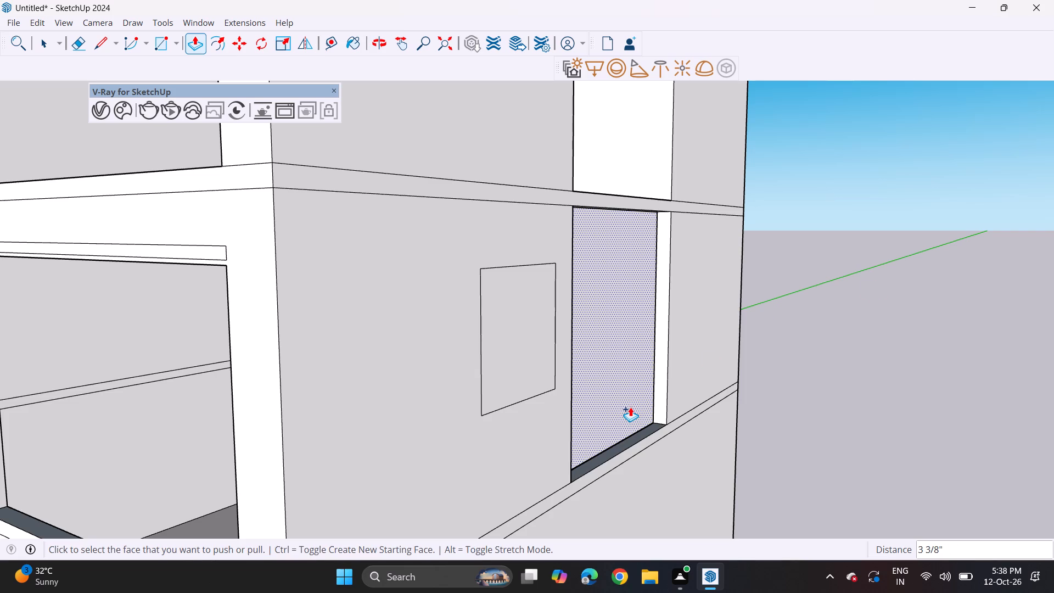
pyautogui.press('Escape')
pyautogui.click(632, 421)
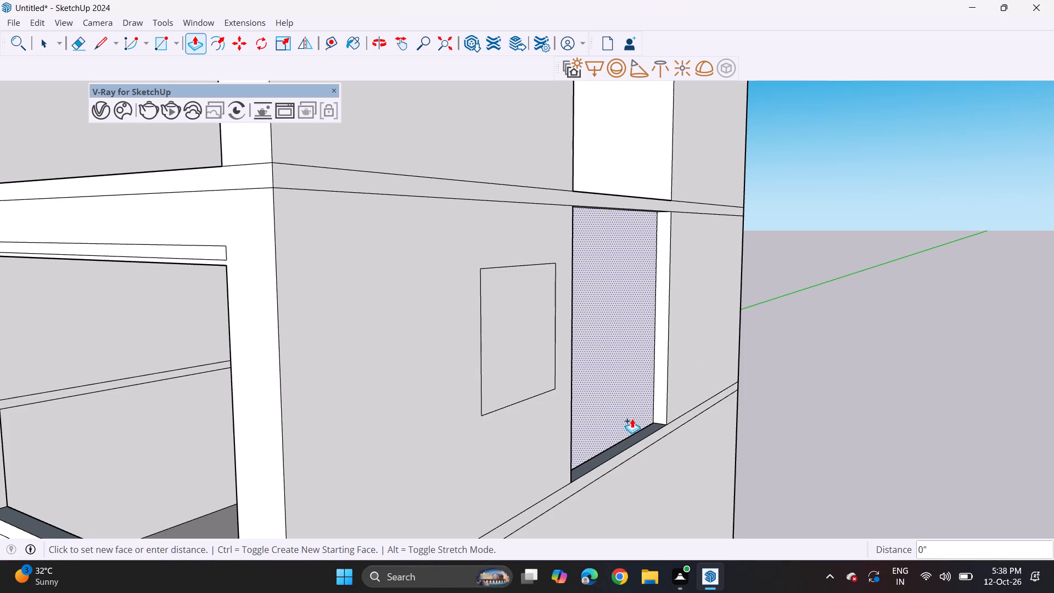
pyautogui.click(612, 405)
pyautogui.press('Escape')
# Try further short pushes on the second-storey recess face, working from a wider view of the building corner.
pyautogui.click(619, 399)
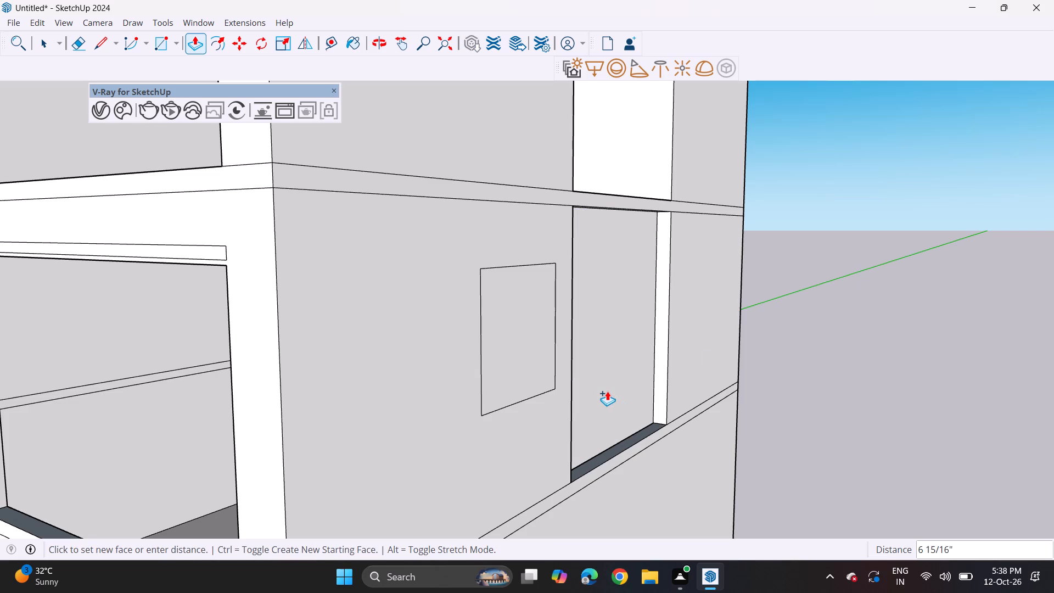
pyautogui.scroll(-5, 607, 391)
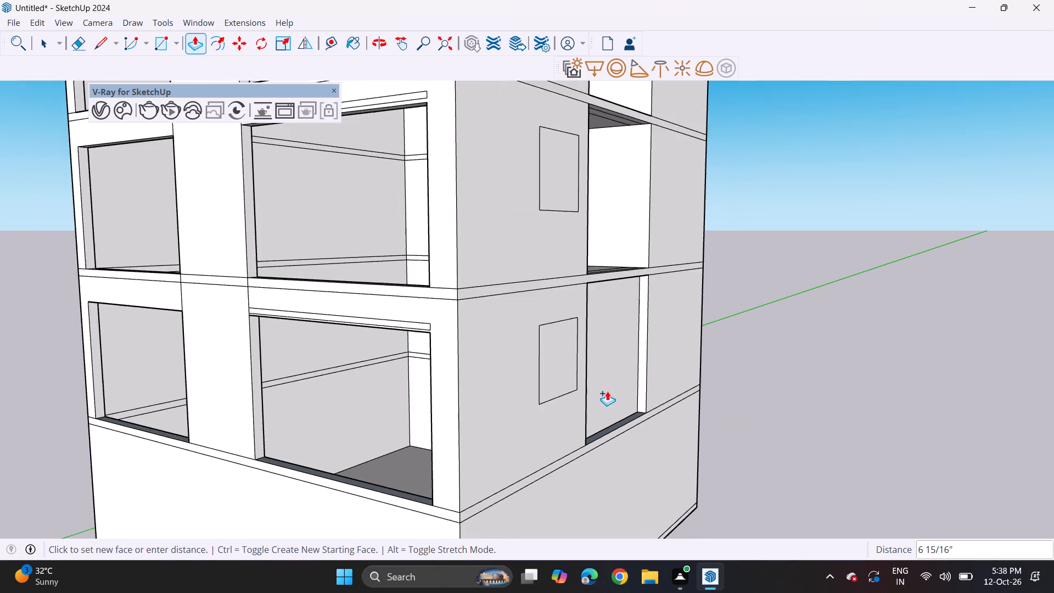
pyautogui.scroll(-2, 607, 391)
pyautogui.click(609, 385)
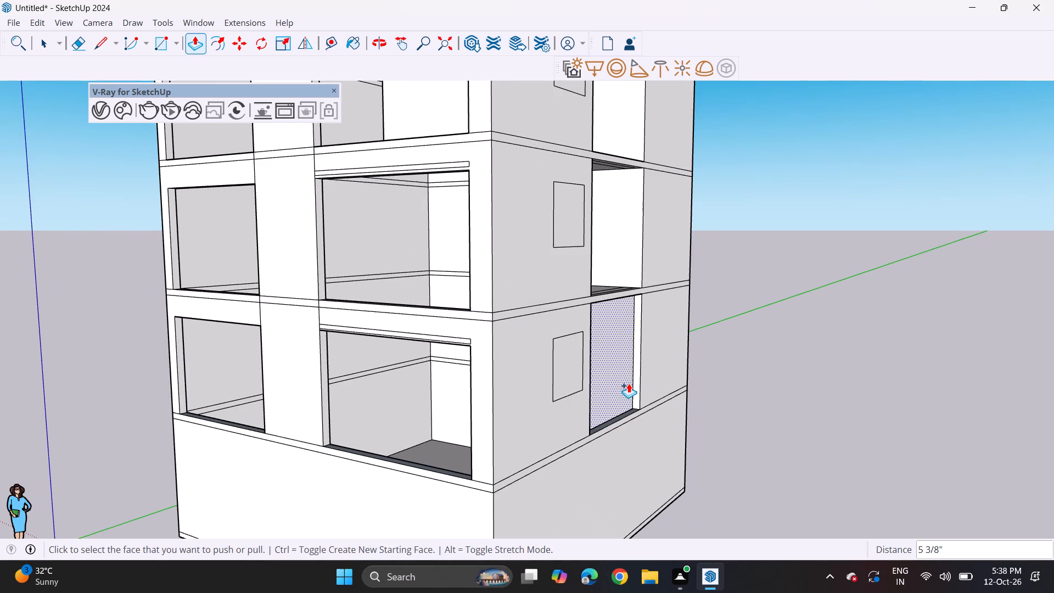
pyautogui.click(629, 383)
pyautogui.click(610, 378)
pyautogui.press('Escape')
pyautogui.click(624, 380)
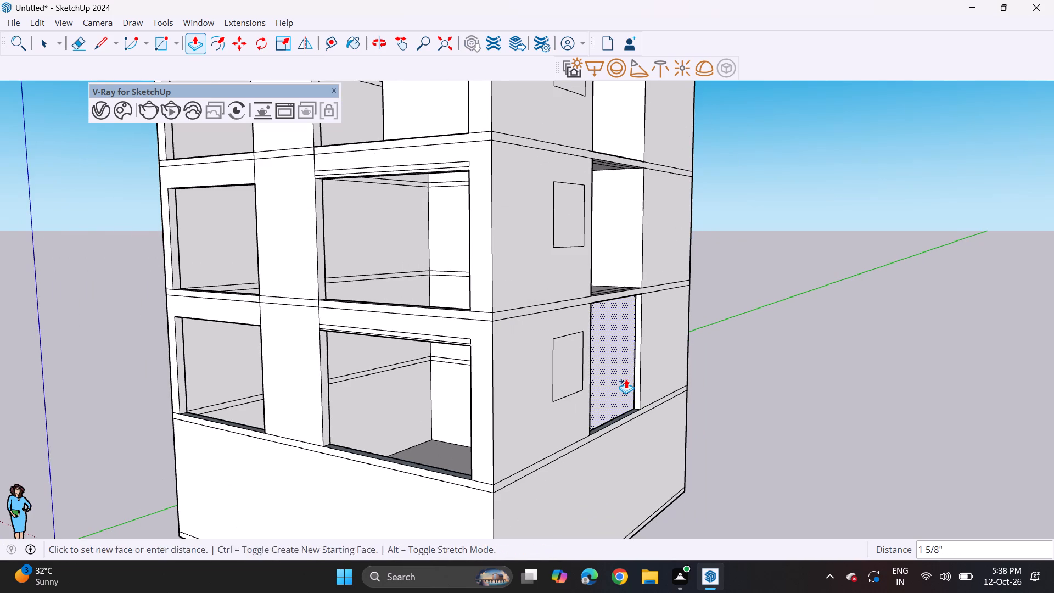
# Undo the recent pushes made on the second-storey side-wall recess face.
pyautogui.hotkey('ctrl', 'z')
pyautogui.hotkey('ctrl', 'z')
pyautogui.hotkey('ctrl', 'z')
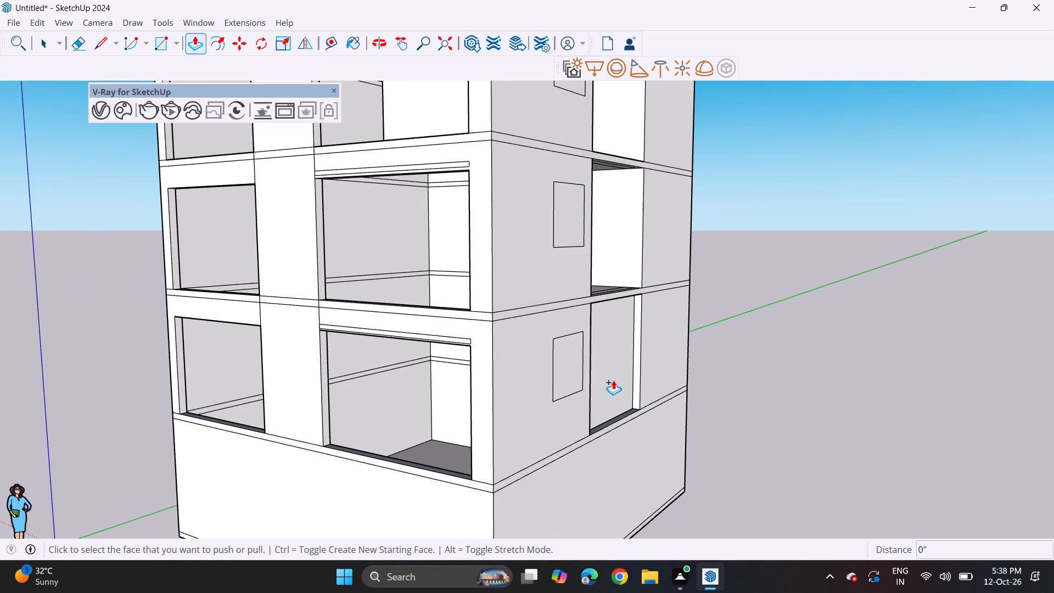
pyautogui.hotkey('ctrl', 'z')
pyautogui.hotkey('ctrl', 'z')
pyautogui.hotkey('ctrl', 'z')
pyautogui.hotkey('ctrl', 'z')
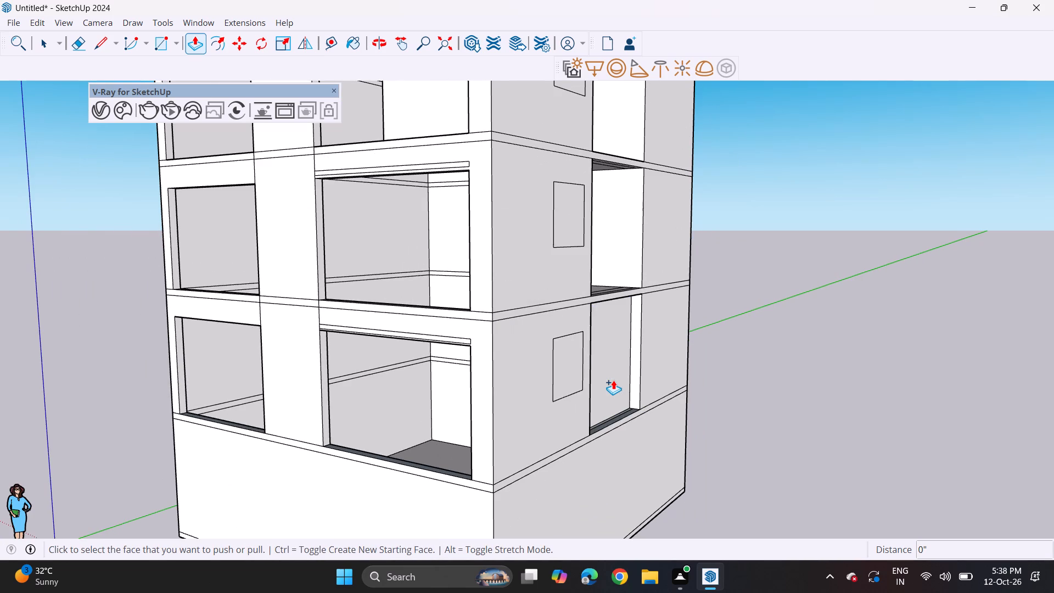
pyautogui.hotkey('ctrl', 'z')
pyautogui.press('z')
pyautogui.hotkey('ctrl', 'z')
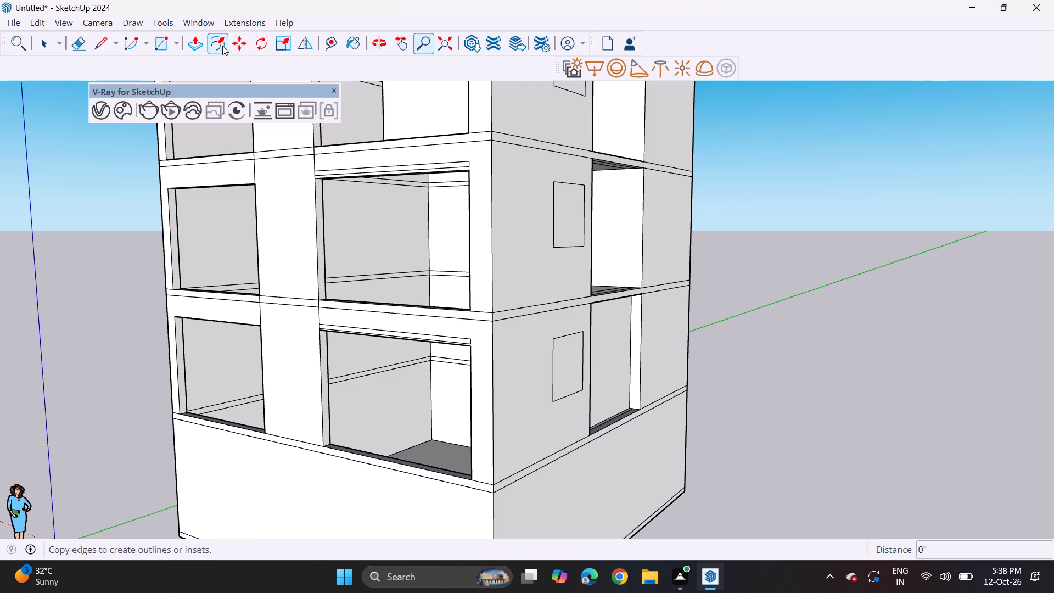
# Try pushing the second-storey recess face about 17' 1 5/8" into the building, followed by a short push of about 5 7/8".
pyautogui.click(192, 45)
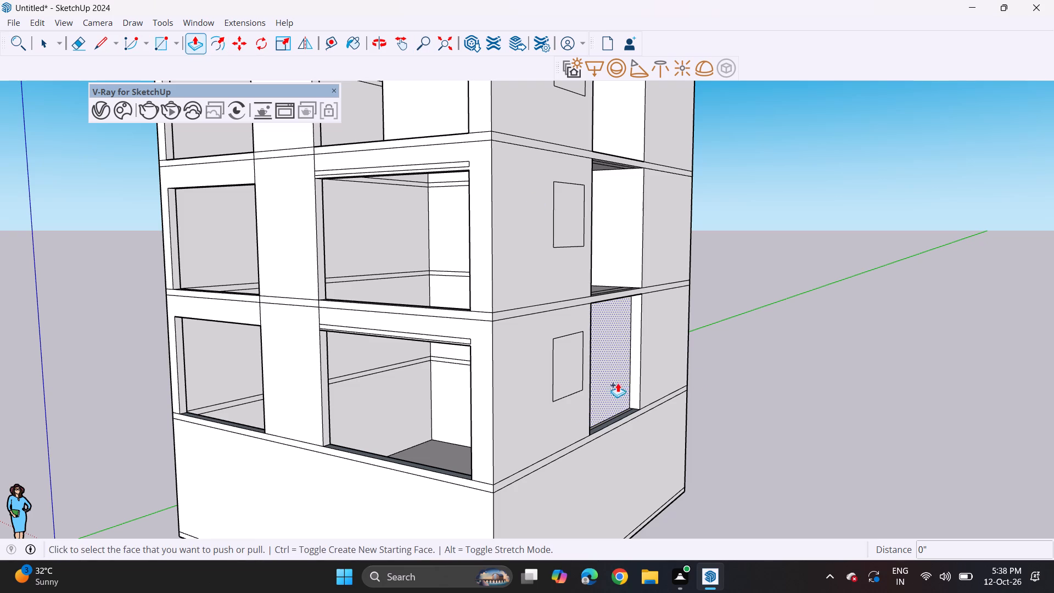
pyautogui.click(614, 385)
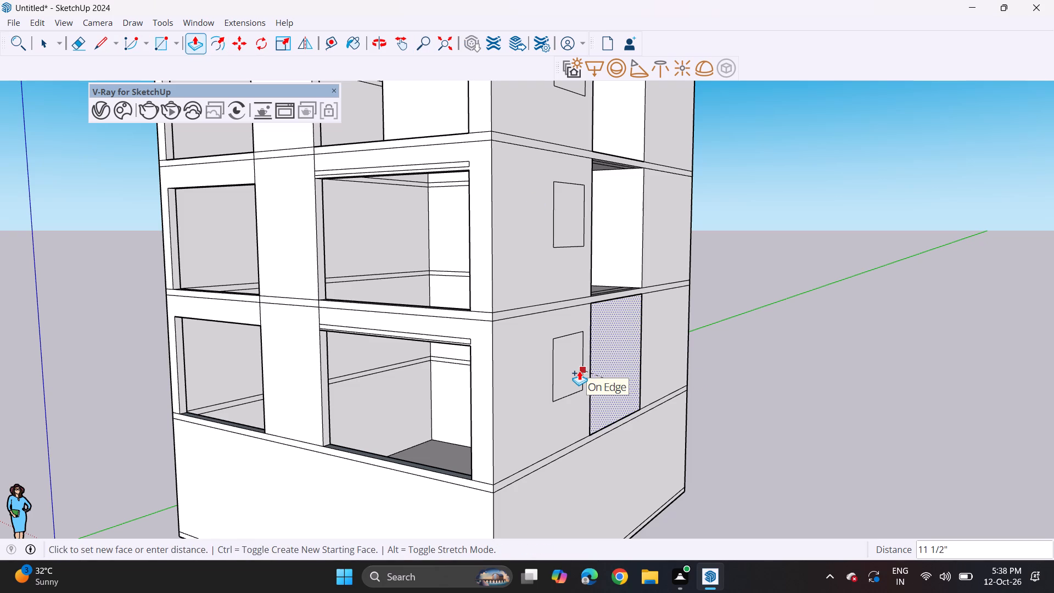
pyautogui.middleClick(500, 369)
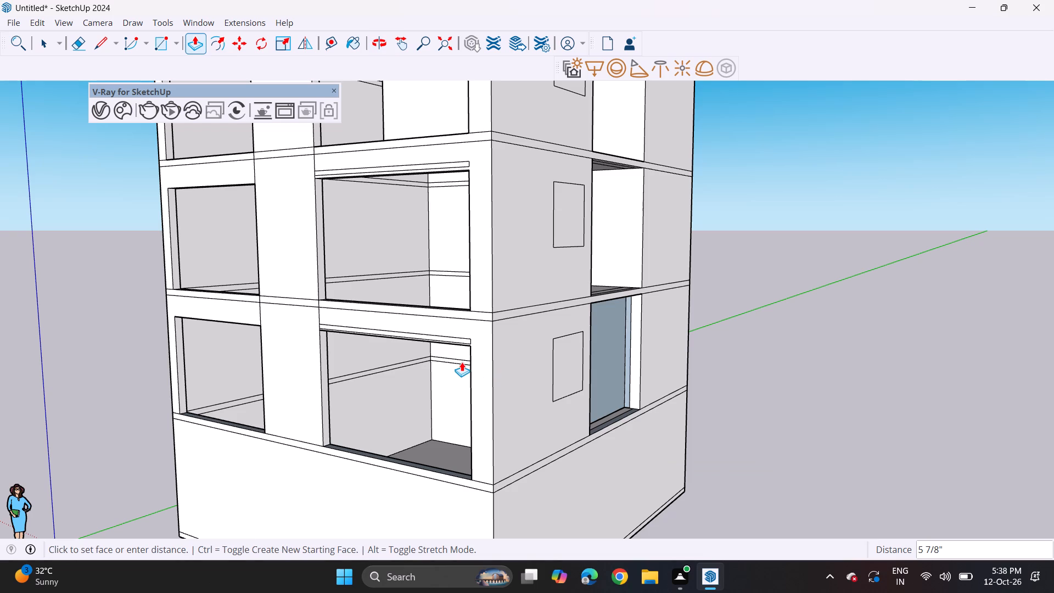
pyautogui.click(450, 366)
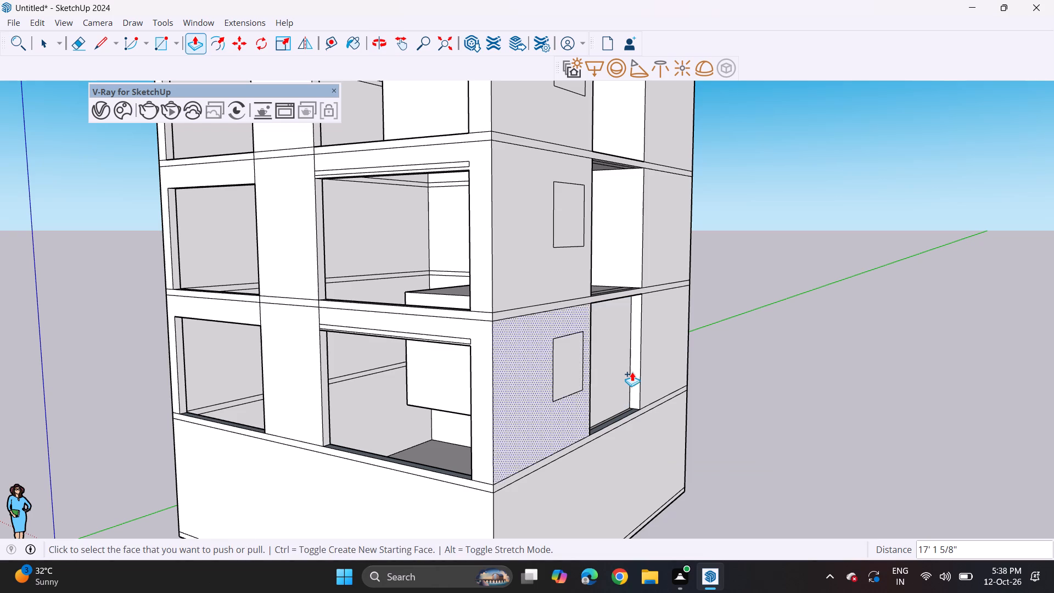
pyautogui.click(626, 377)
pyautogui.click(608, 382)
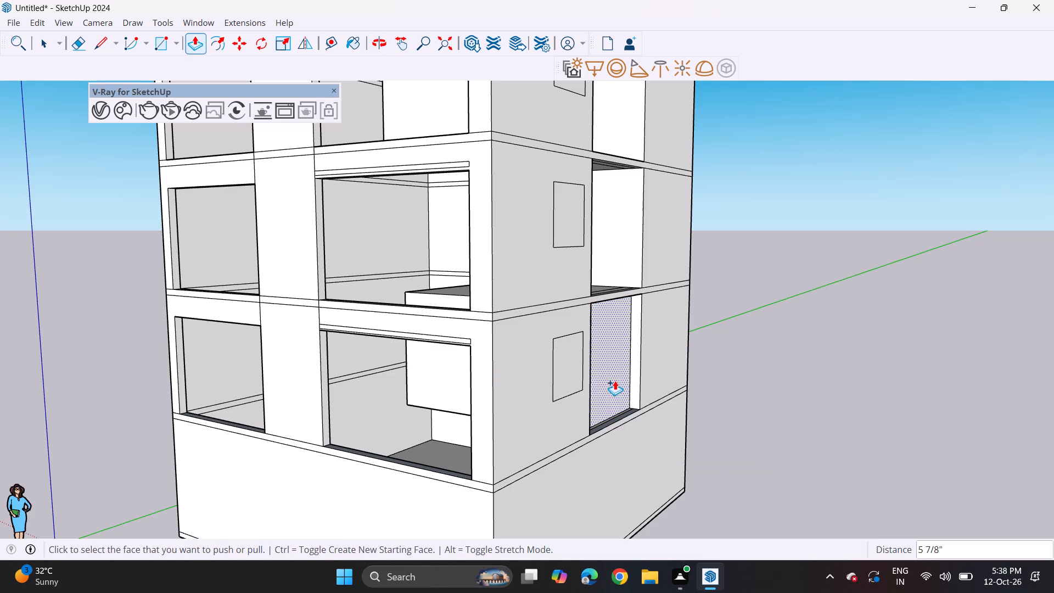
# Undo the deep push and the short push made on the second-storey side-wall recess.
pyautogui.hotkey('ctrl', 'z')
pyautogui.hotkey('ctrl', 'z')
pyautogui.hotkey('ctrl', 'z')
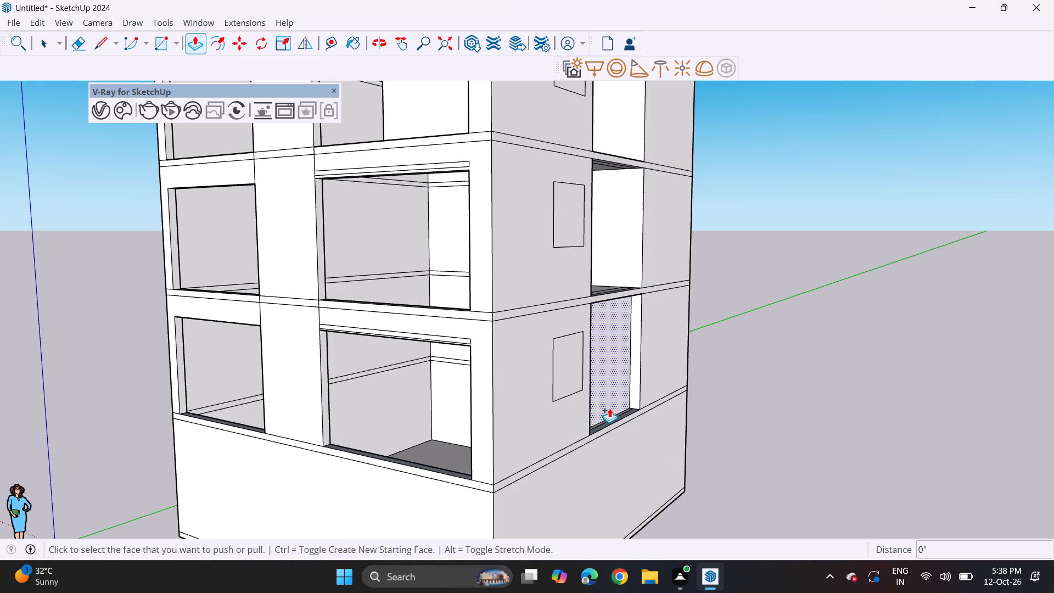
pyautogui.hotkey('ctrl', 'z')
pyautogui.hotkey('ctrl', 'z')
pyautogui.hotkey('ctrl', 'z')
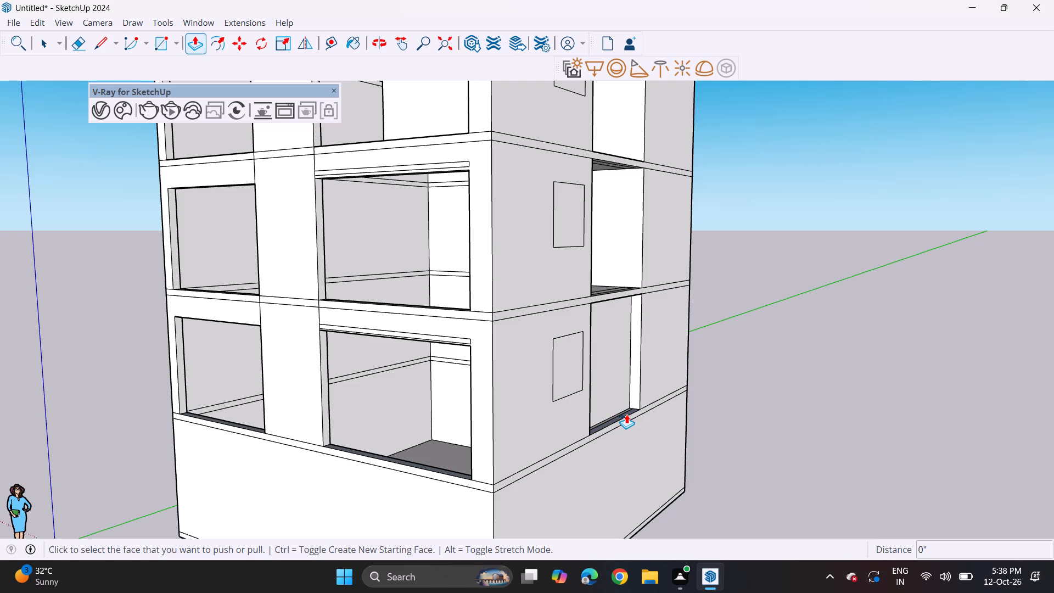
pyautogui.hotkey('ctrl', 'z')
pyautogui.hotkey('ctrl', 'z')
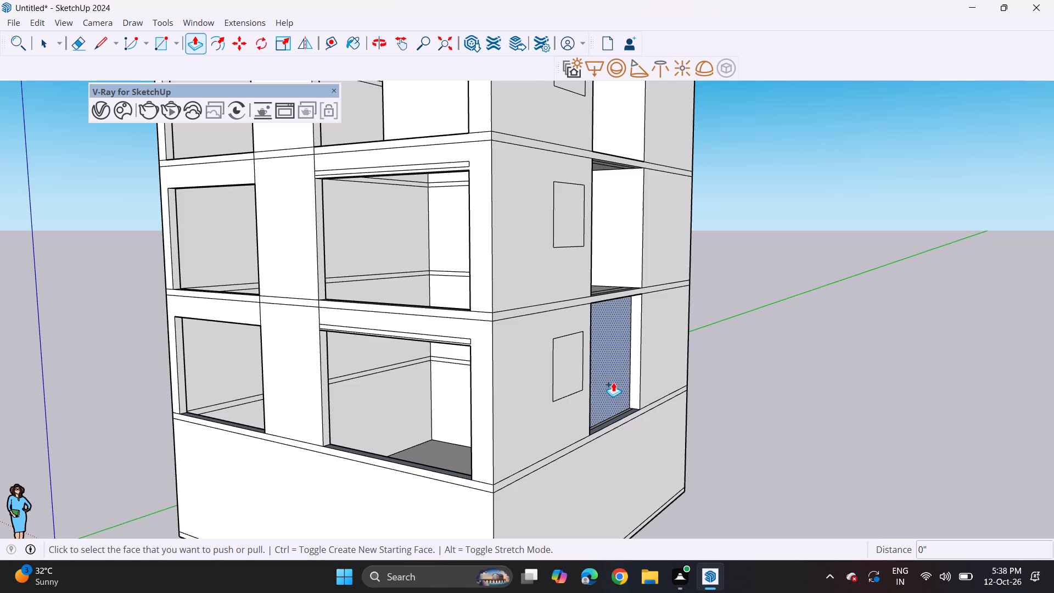
# Push the second-storey side-wall recess face inward with short pushes, the last about 8 9/16", to open the wall into the room.
pyautogui.moveTo(637, 392); pyautogui.dragTo(573, 382, button='middle')
pyautogui.scroll(4, 618, 373)
pyautogui.click(607, 398)
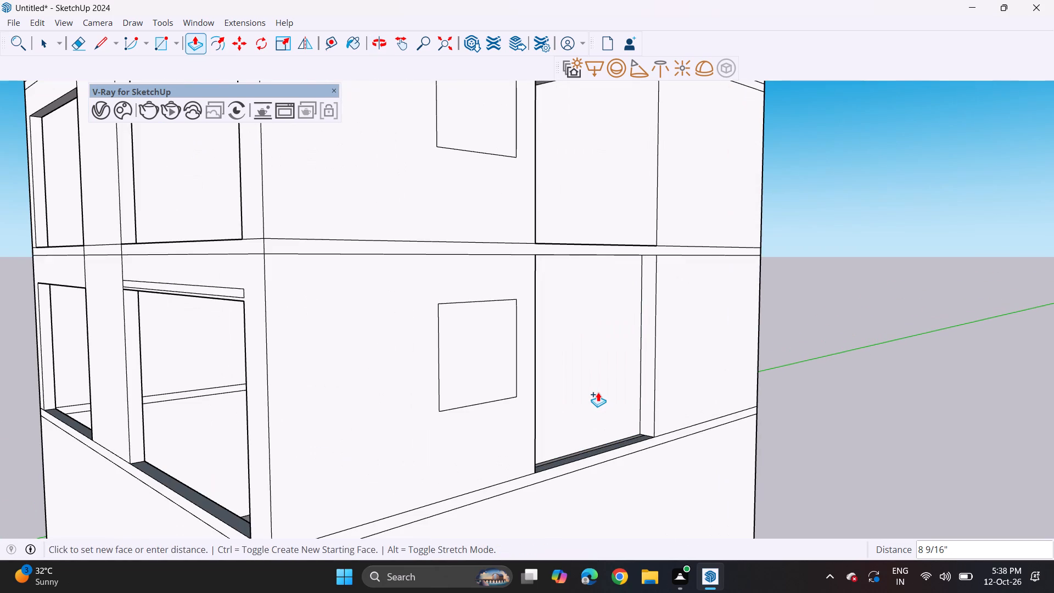
pyautogui.click(598, 392)
pyautogui.click(619, 412)
pyautogui.click(594, 389)
pyautogui.moveTo(627, 425); pyautogui.dragTo(710, 382, button='middle')
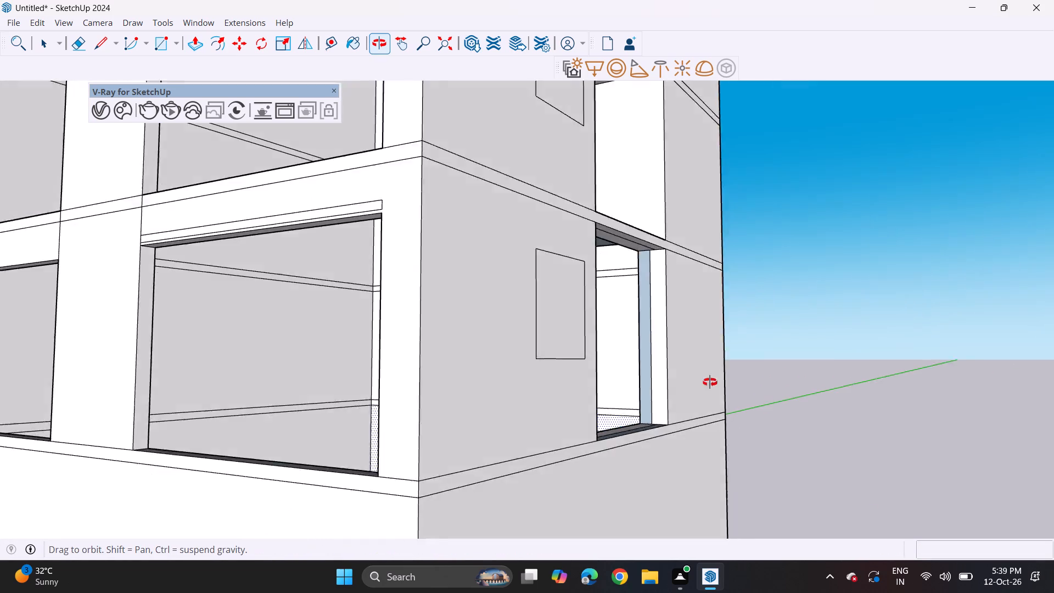
pyautogui.moveTo(710, 382); pyautogui.dragTo(892, 404, button='middle')
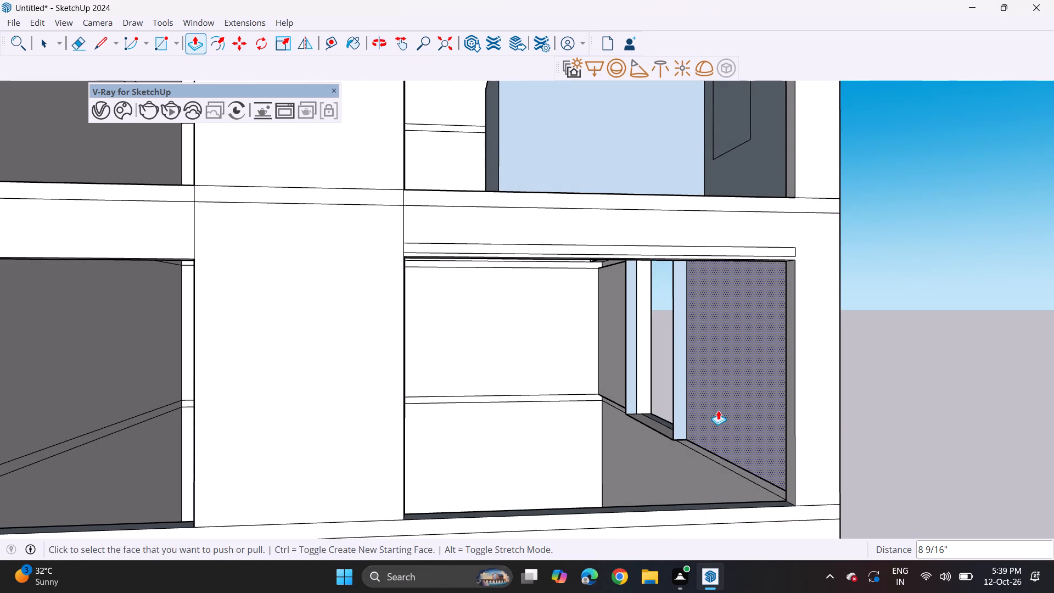
pyautogui.moveTo(718, 410); pyautogui.dragTo(698, 409, button='middle')
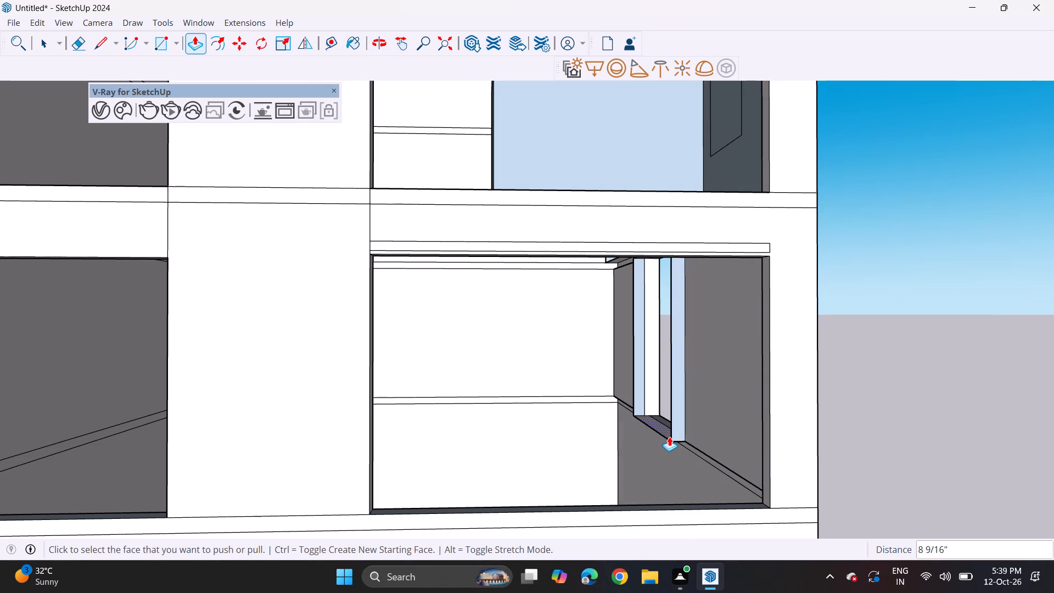
# Draw a full-height vertical line on the fourth-storey side-wall recess's far side face, close to its outer edge.
pyautogui.click(669, 437)
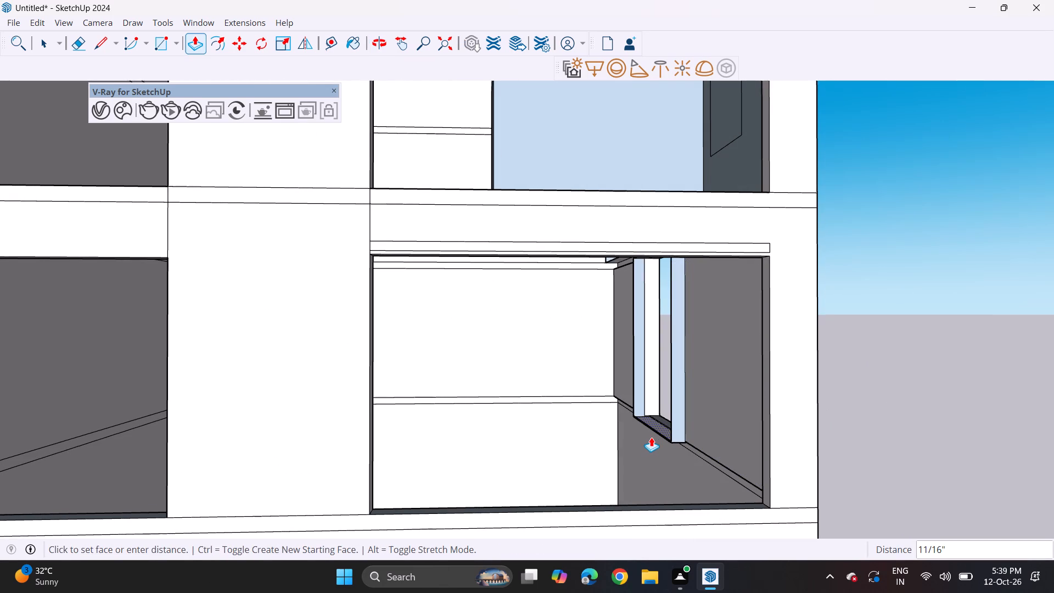
pyautogui.press('Escape')
pyautogui.moveTo(691, 446); pyautogui.dragTo(479, 445, button='middle')
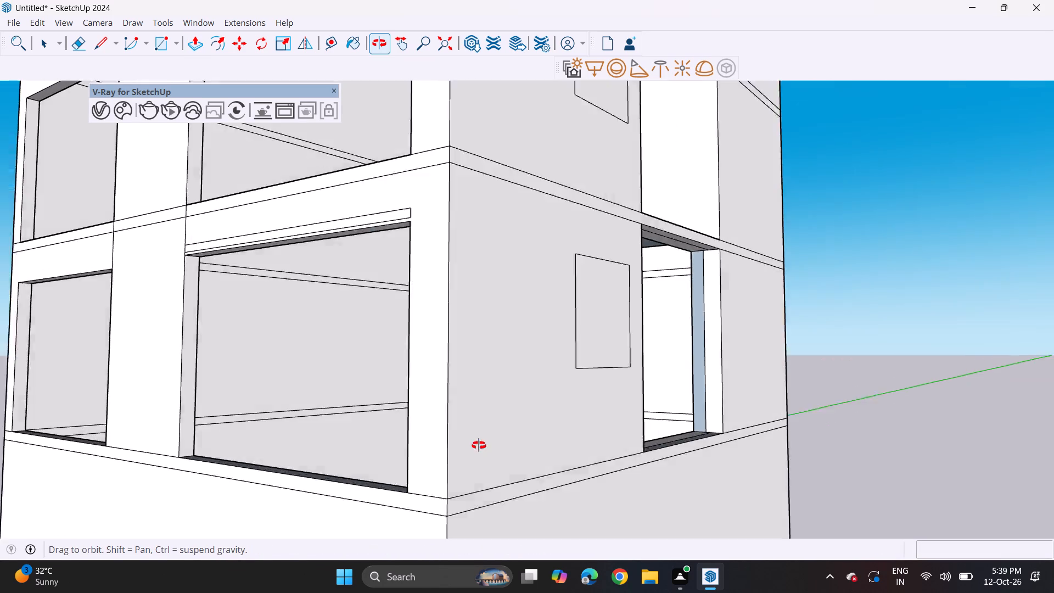
pyautogui.moveTo(479, 445); pyautogui.dragTo(468, 458, button='middle')
pyautogui.scroll(-5, 706, 383)
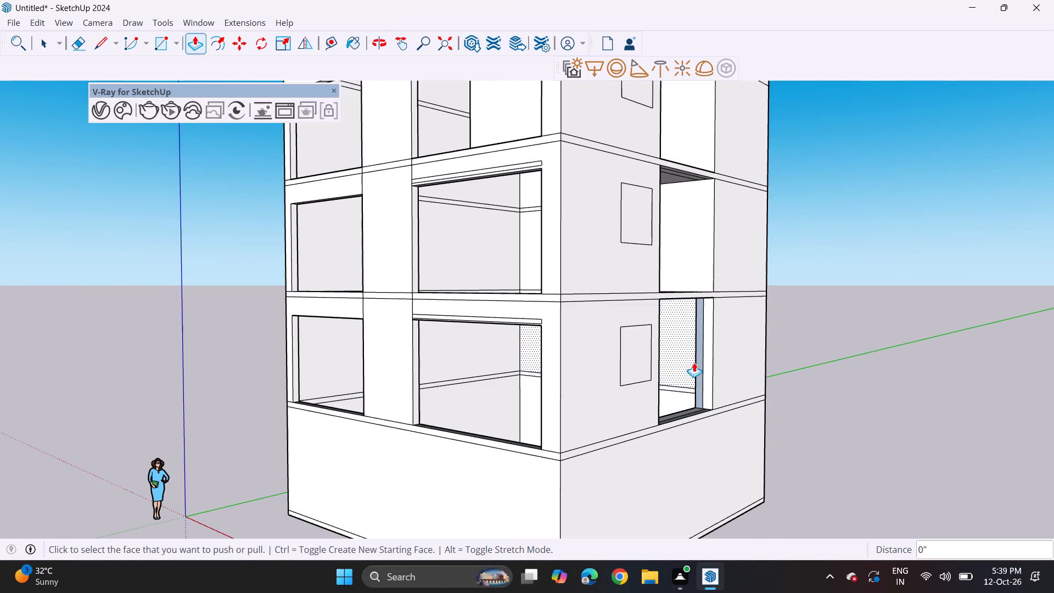
pyautogui.scroll(-7, 692, 355)
pyautogui.moveTo(689, 355); pyautogui.dragTo(689, 373, button='middle')
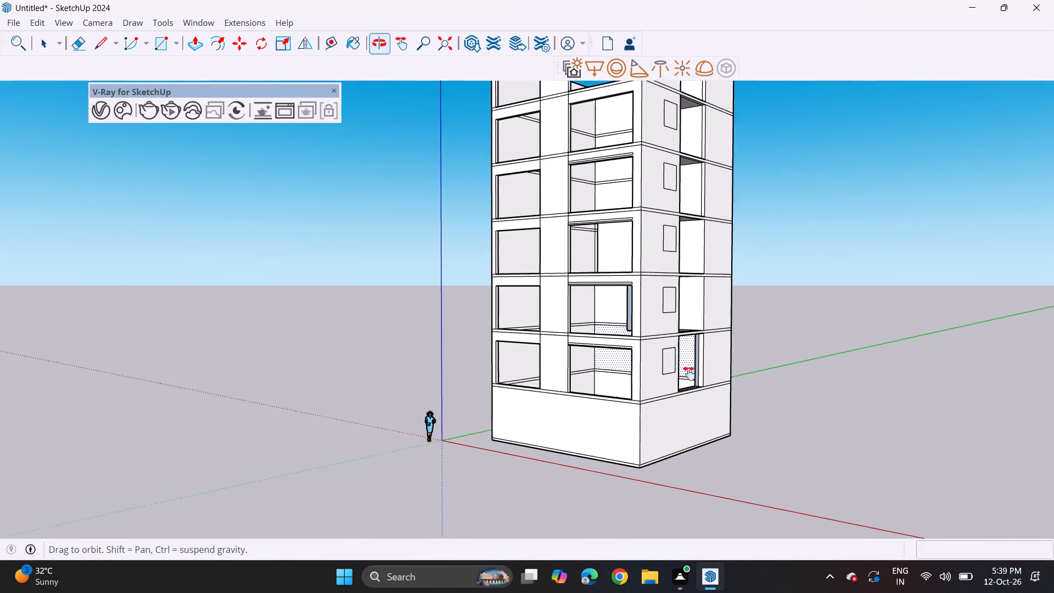
pyautogui.moveTo(689, 373); pyautogui.dragTo(678, 400, button='middle')
pyautogui.scroll(9, 692, 295)
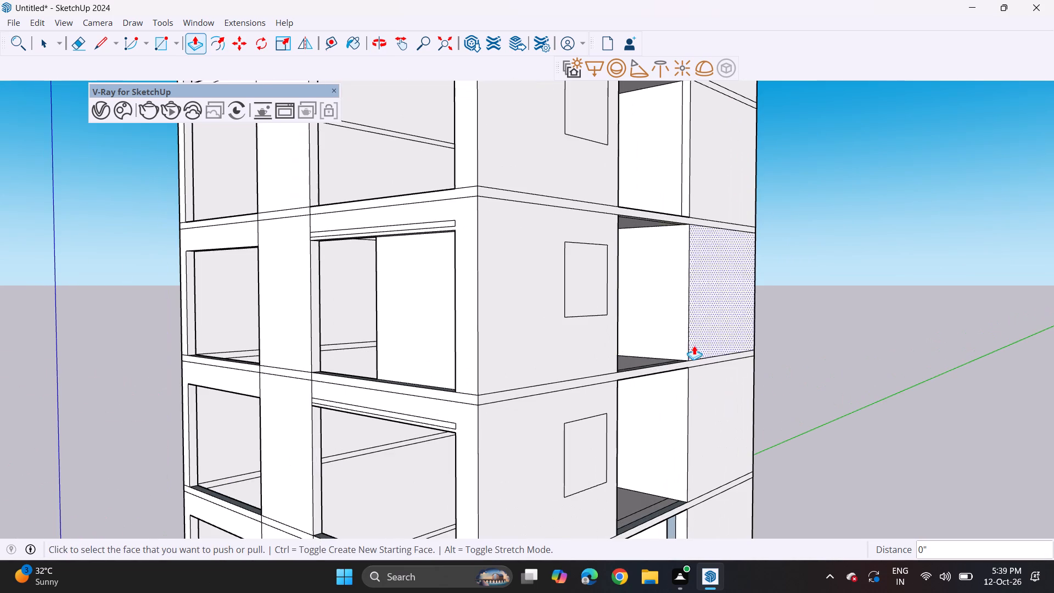
pyautogui.moveTo(703, 415); pyautogui.dragTo(691, 433, button='middle')
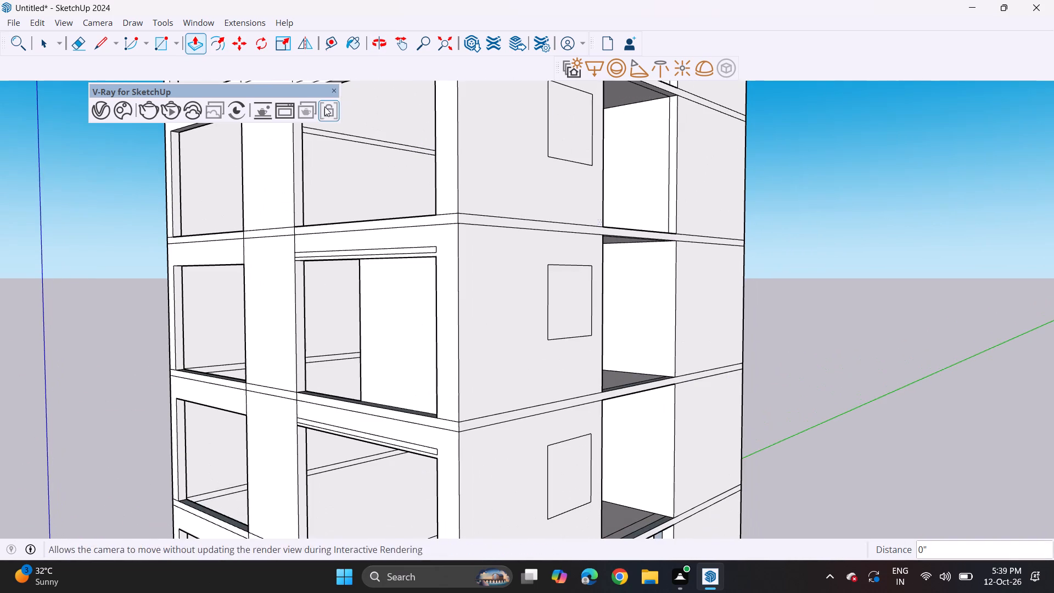
pyautogui.click(104, 42)
pyautogui.moveTo(613, 315); pyautogui.dragTo(634, 271, button='middle')
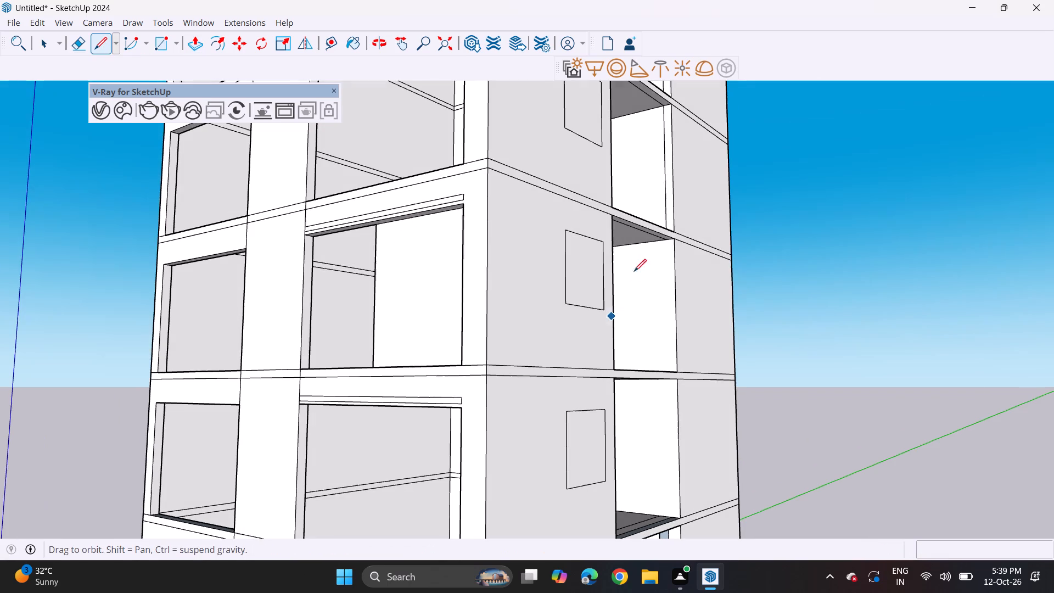
pyautogui.moveTo(664, 245); pyautogui.dragTo(663, 250)
pyautogui.moveTo(664, 321); pyautogui.dragTo(665, 404, button='middle')
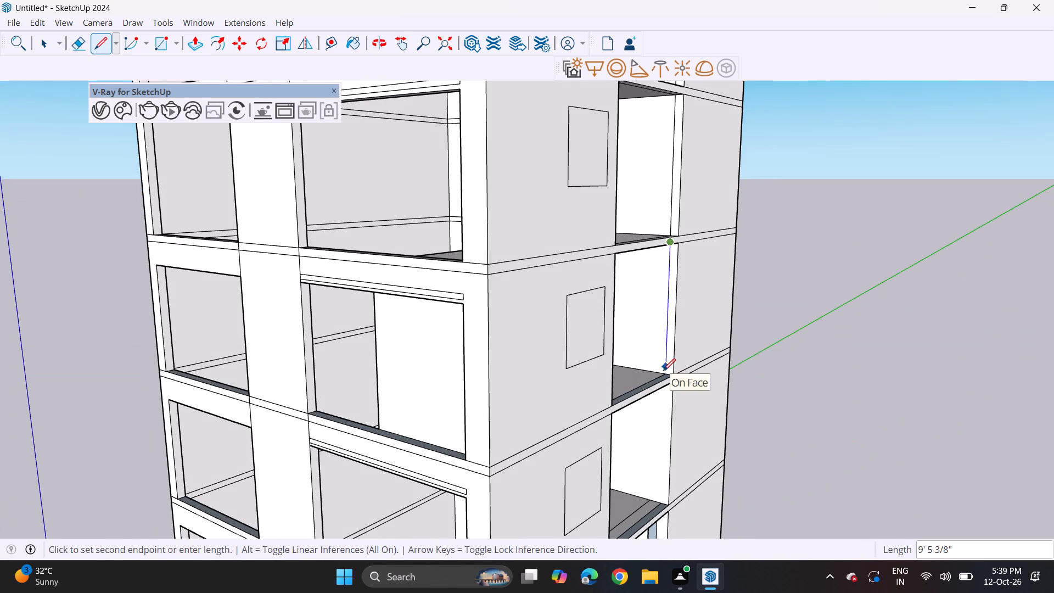
pyautogui.click(664, 374)
# Draw a matching 10' vertical line on the third-storey recess's far side face, close to its outer edge.
pyautogui.keyDown('shift'); pyautogui.moveTo(681, 469); pyautogui.dragTo(668, 339, button='middle'); pyautogui.keyUp('shift')
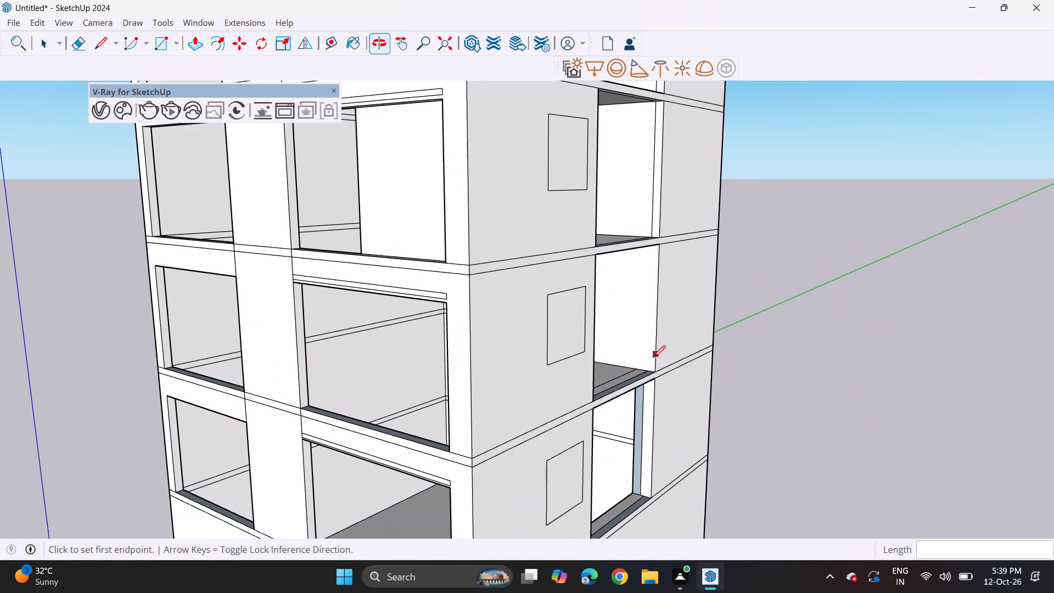
pyautogui.click(644, 369)
pyautogui.moveTo(655, 316); pyautogui.dragTo(655, 199, button='middle')
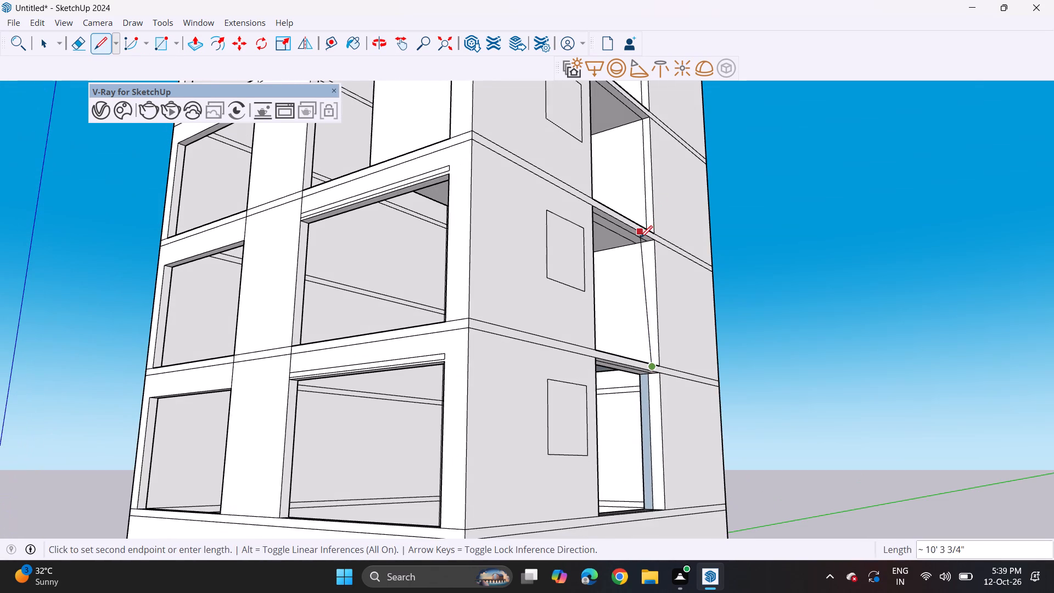
pyautogui.click(644, 239)
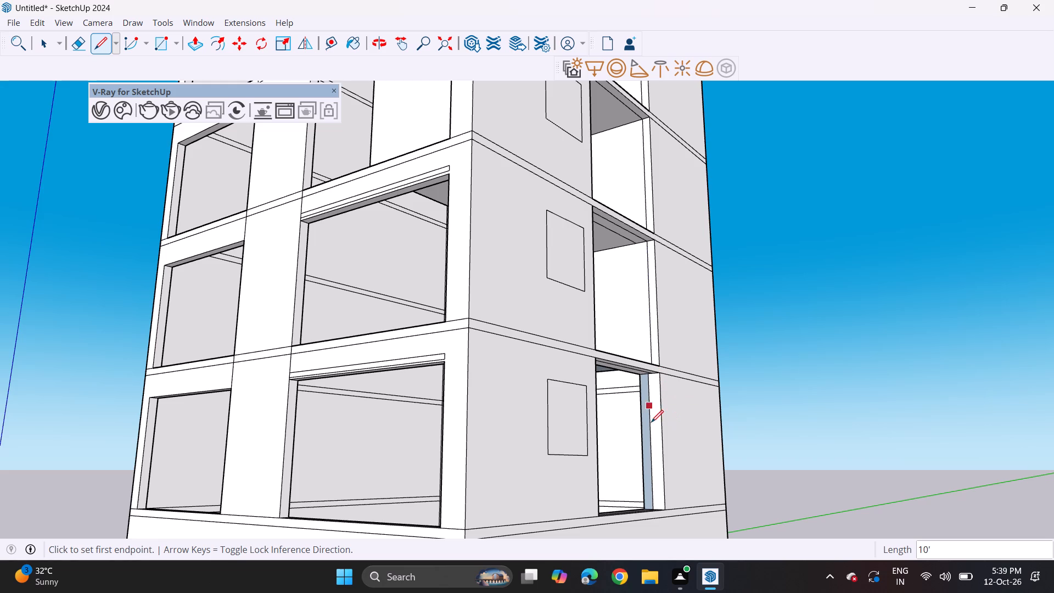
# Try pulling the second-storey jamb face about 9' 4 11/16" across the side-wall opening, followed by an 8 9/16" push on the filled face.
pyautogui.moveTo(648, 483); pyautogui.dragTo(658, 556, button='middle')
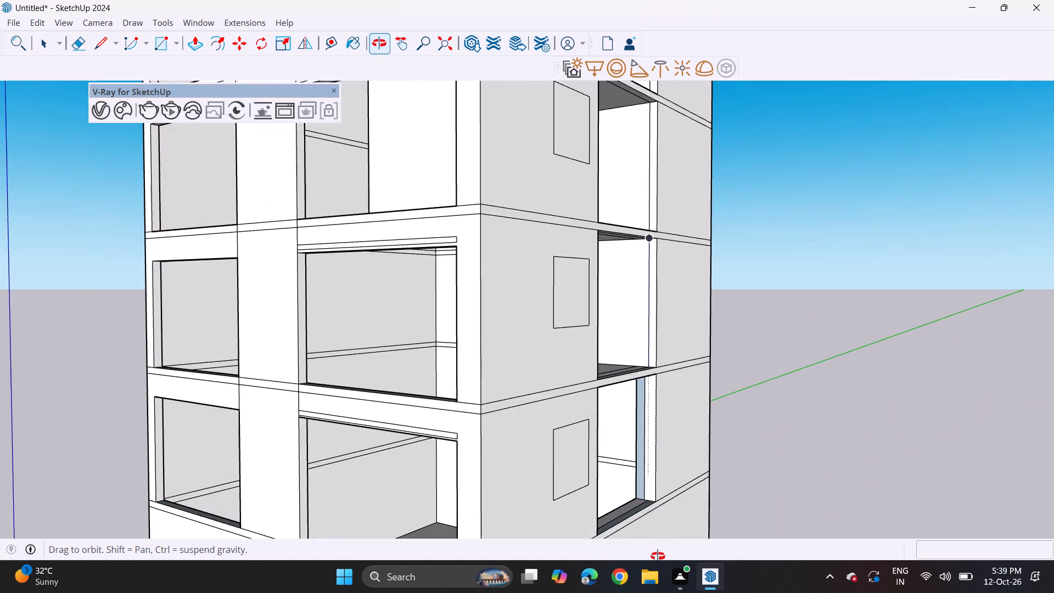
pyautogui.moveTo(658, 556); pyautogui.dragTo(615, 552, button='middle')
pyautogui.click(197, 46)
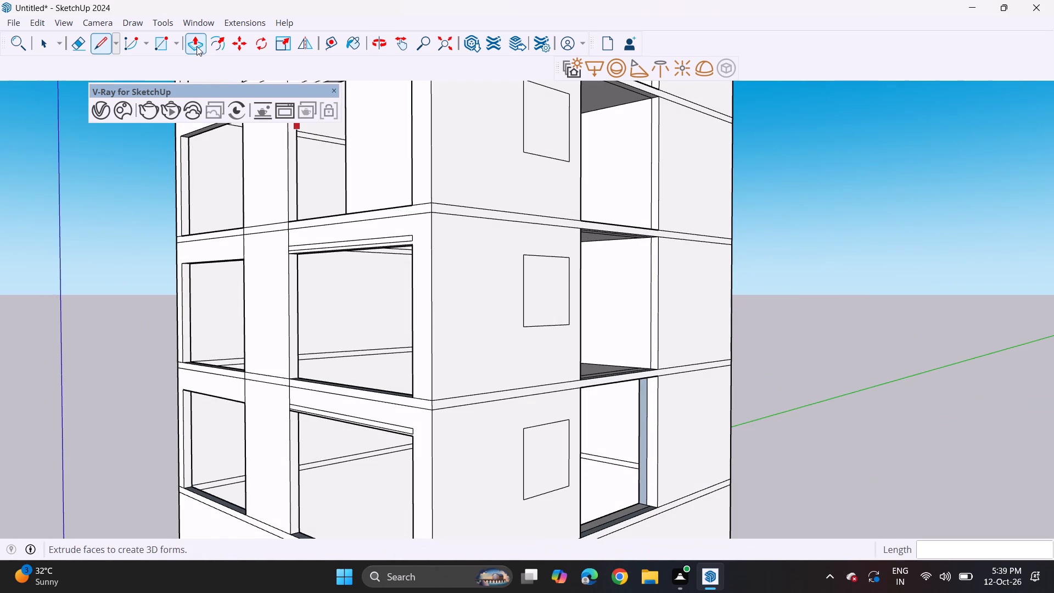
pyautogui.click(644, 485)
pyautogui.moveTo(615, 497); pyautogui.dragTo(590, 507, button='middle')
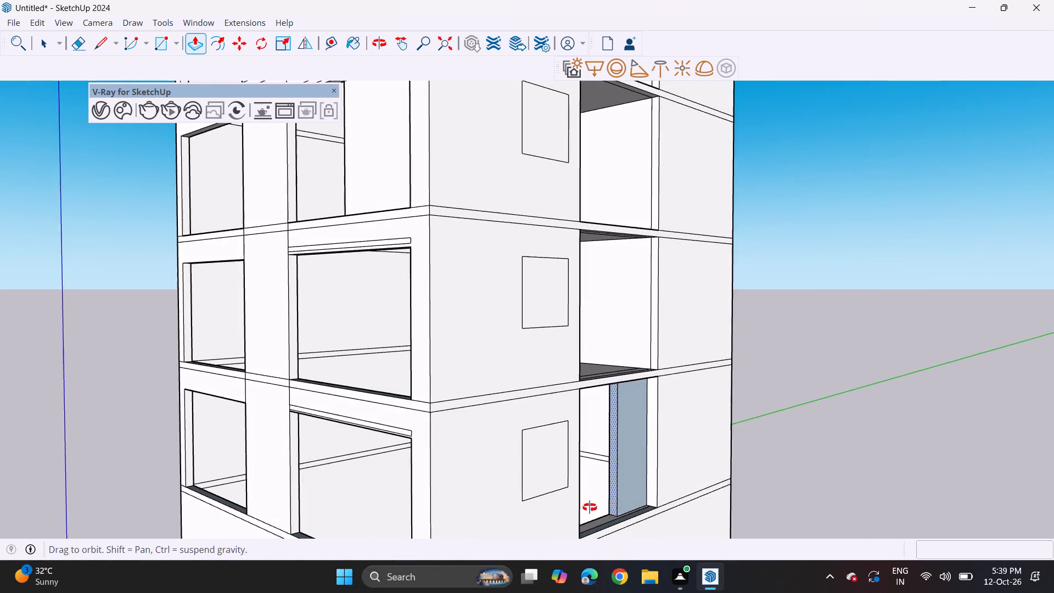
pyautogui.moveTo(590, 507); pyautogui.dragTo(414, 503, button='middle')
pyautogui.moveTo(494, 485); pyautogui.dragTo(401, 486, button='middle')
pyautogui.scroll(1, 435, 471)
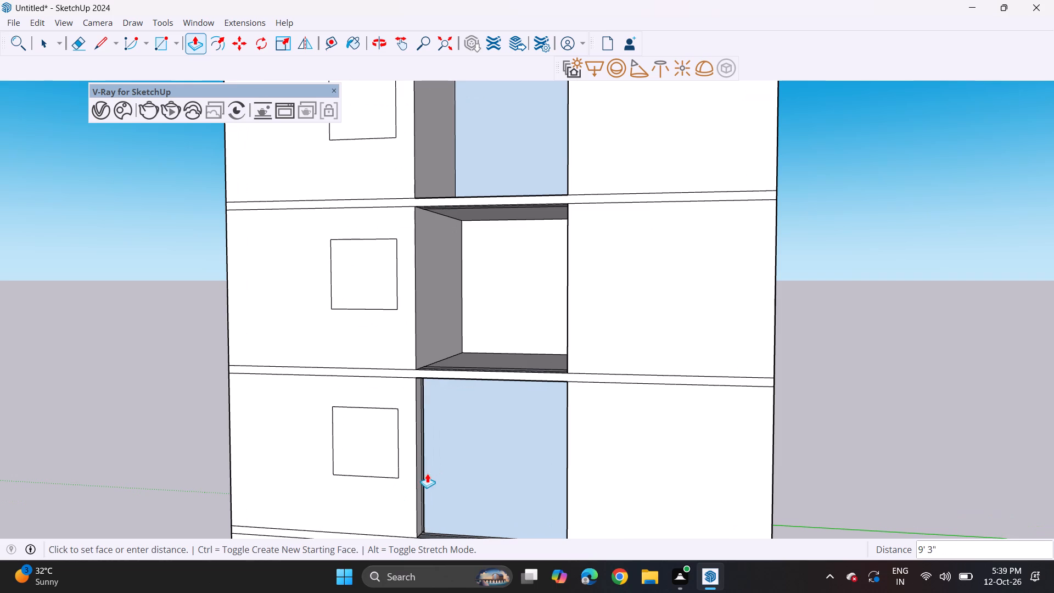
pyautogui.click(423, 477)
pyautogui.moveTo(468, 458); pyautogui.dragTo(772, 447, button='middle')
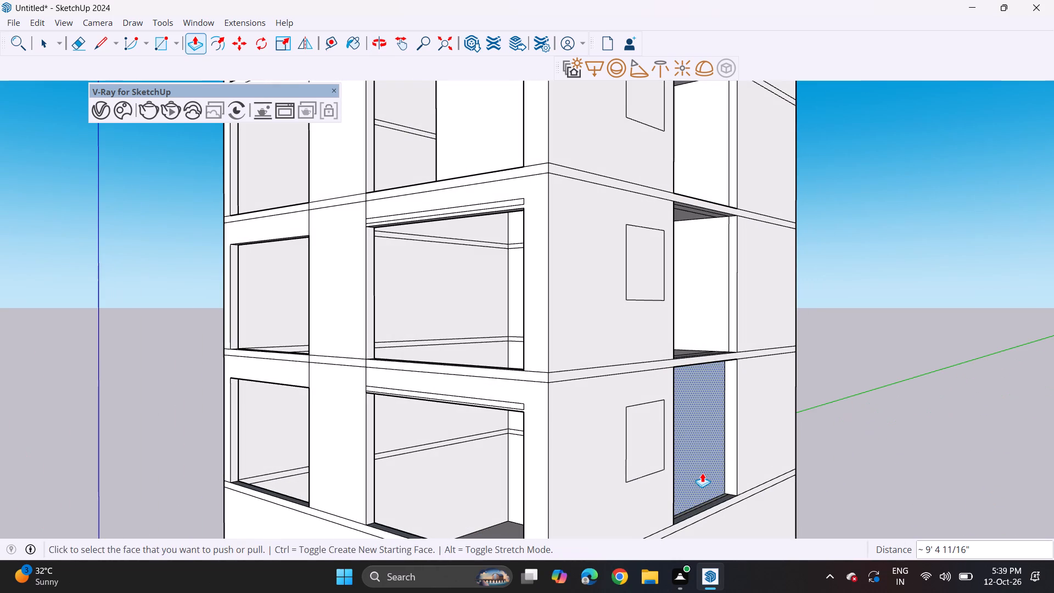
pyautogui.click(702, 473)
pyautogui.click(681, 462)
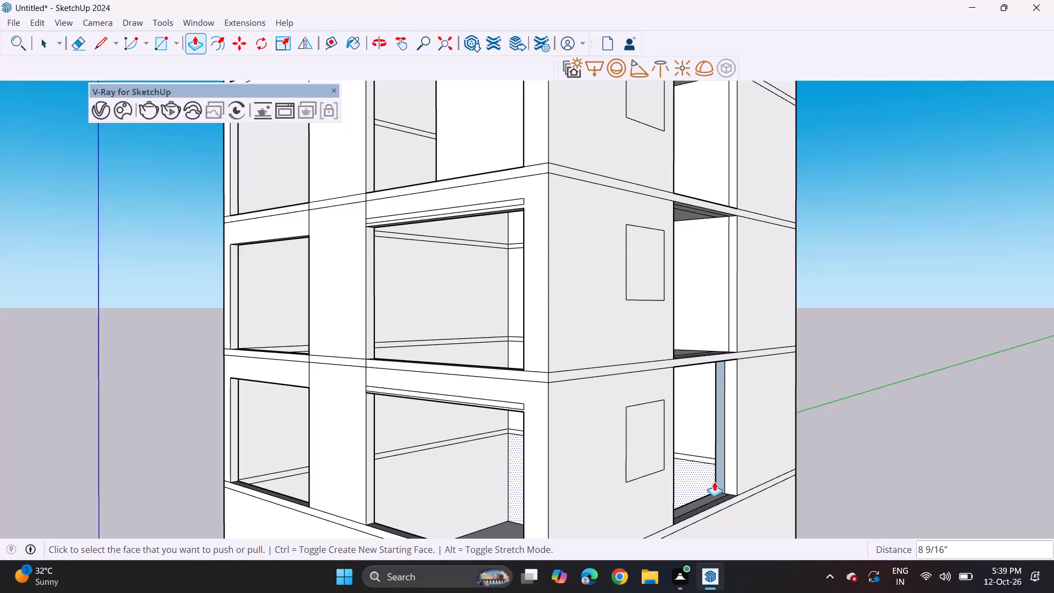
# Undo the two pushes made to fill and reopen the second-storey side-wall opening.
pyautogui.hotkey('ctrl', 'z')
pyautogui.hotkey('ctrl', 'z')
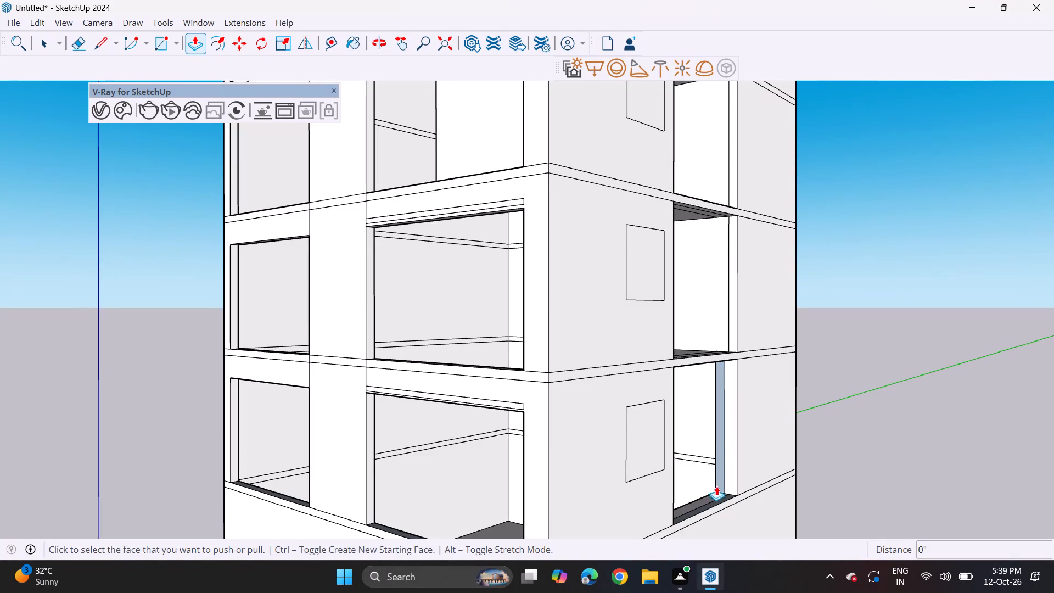
# Push the second-storey side opening's top face down 10' to fill it, and push the filled outer face about 3 13/16".
pyautogui.moveTo(715, 476); pyautogui.dragTo(683, 340, button='middle')
pyautogui.click(701, 322)
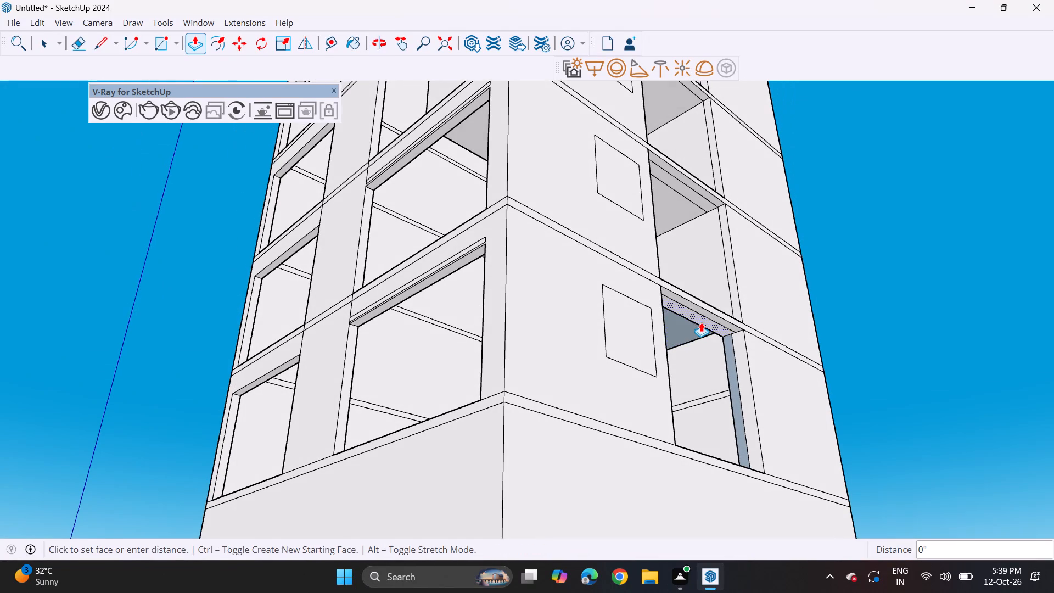
pyautogui.moveTo(737, 414); pyautogui.dragTo(719, 562, button='middle')
pyautogui.click(711, 512)
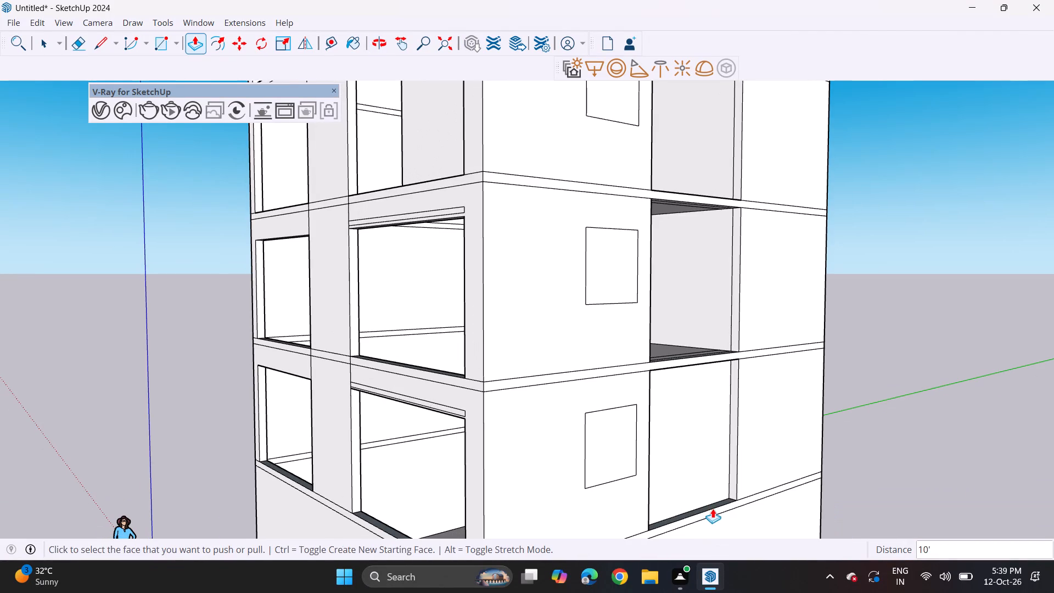
pyautogui.click(710, 462)
pyautogui.click(695, 450)
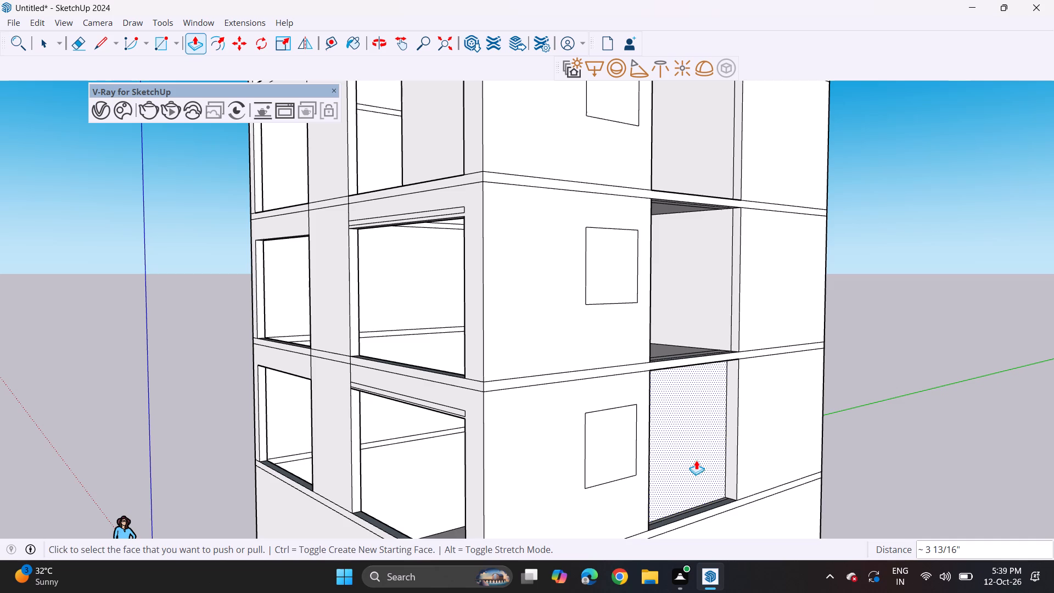
# Pull the inner face of the filled second-storey opening 7' 8 1/8" into the room.
pyautogui.moveTo(672, 473); pyautogui.dragTo(1040, 472, button='middle')
pyautogui.middleClick(1040, 472)
pyautogui.click(640, 431)
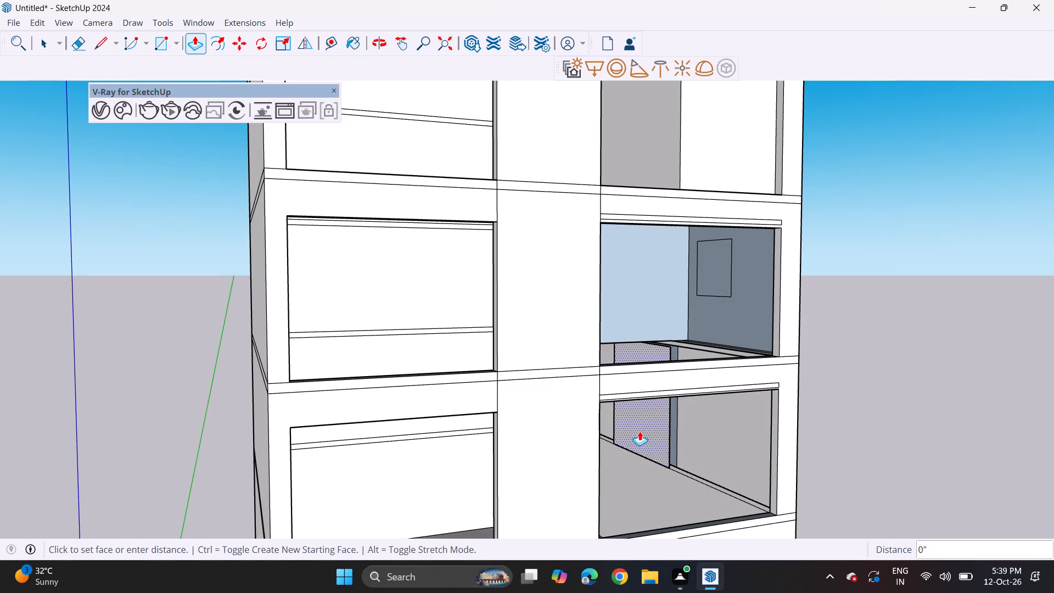
pyautogui.moveTo(602, 450); pyautogui.dragTo(502, 431, button='middle')
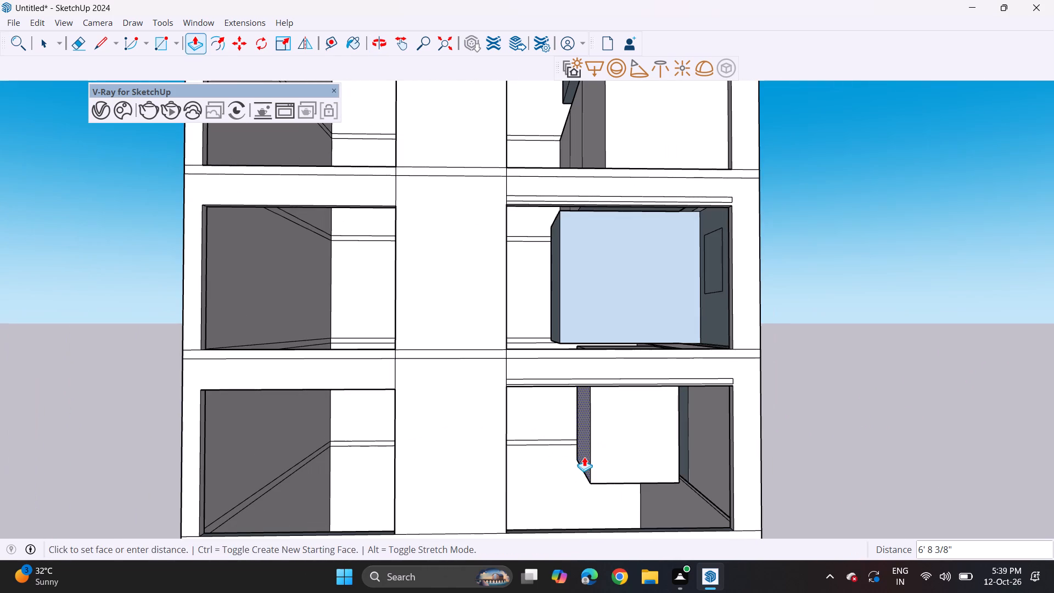
pyautogui.click(571, 454)
# Push the outer face of the second-storey side-wall recess with a short push of about 5 5/16" and a deeper inward push of 4' 9 5/16".
pyautogui.moveTo(606, 466); pyautogui.dragTo(442, 487, button='middle')
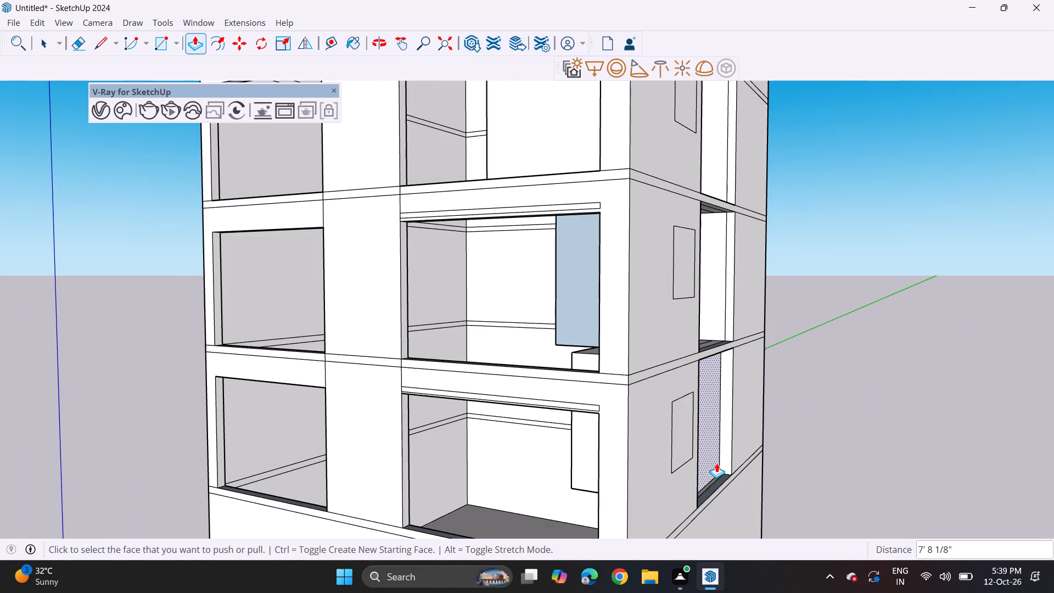
pyautogui.click(716, 463)
pyautogui.click(698, 458)
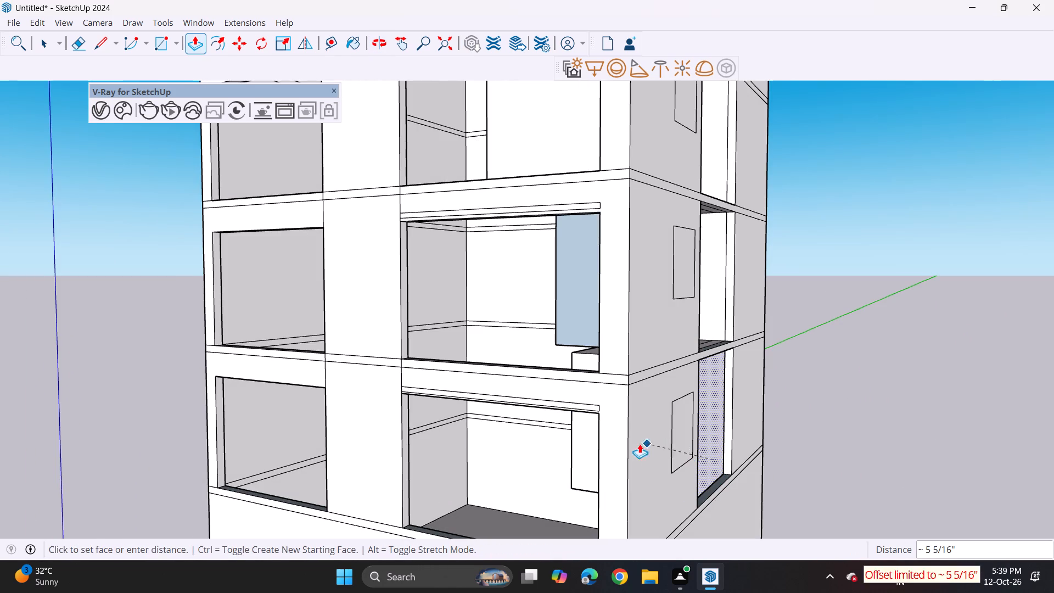
pyautogui.click(591, 446)
pyautogui.moveTo(688, 487); pyautogui.dragTo(472, 446, button='middle')
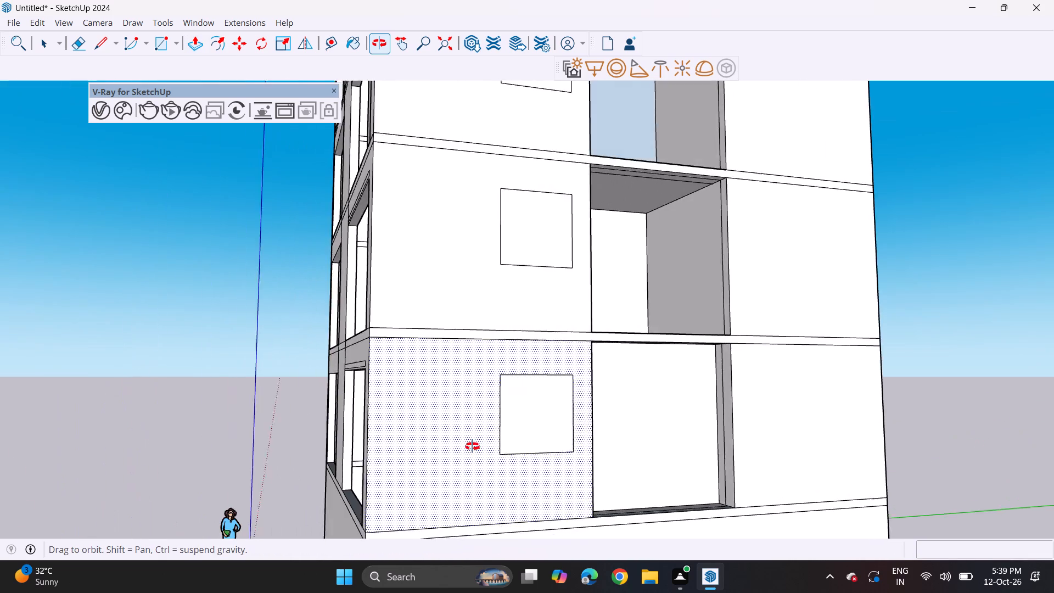
pyautogui.moveTo(472, 446); pyautogui.dragTo(477, 463, button='middle')
pyautogui.click(681, 482)
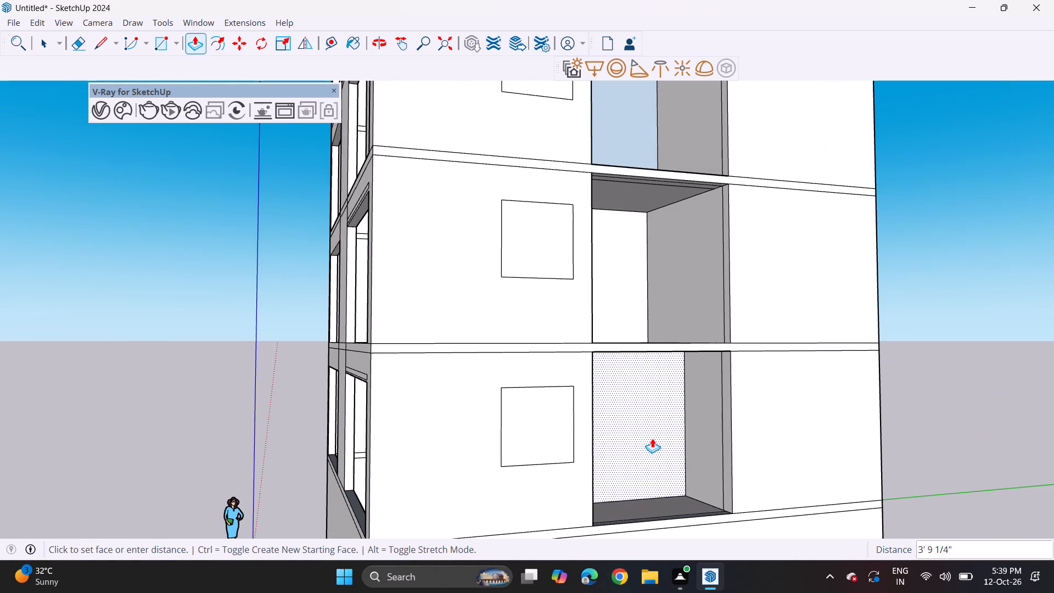
pyautogui.click(652, 438)
pyautogui.moveTo(672, 492); pyautogui.dragTo(895, 493, button='middle')
pyautogui.scroll(-5, 846, 480)
pyautogui.moveTo(827, 592); pyautogui.dragTo(708, 570, button='middle')
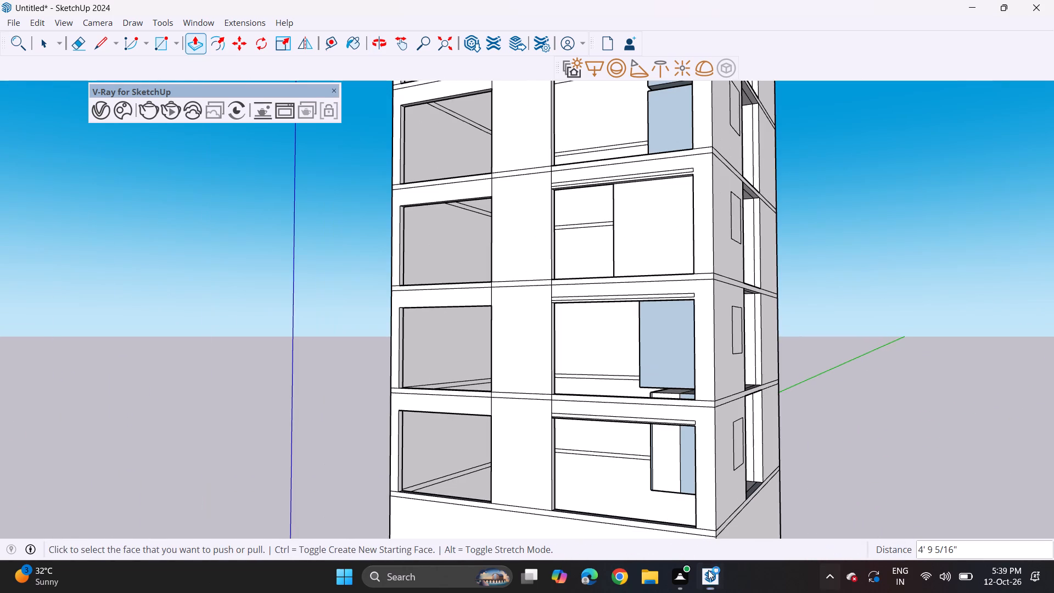
pyautogui.moveTo(708, 570); pyautogui.dragTo(679, 557, button='middle')
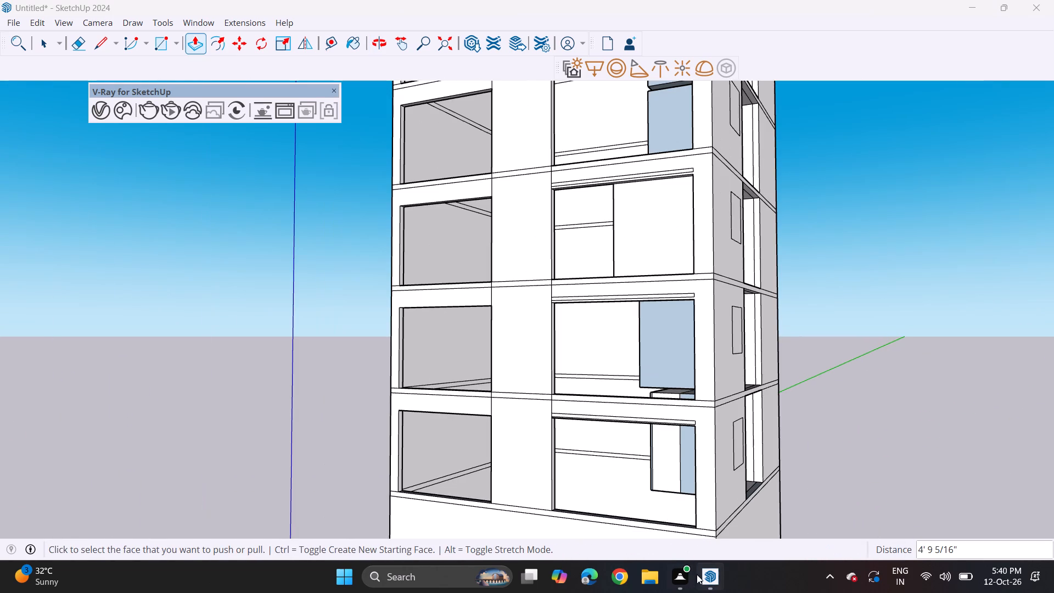
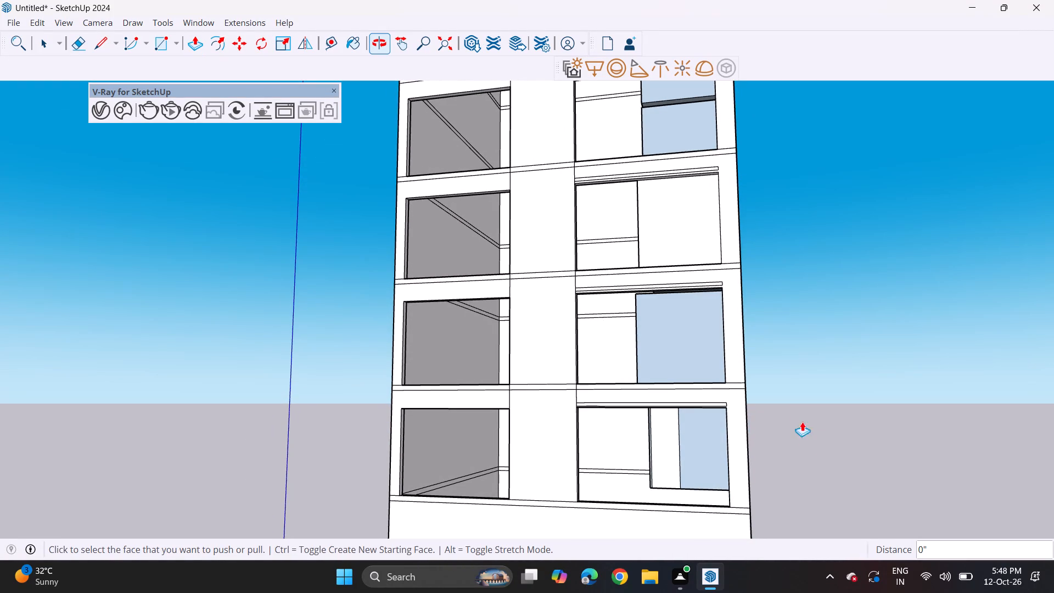
# Pull the slab-edge strip on the lowest visible storey's back wall forward about 11' 15/16", and another 21' 4 7/8" to the front wall.
pyautogui.click(626, 471)
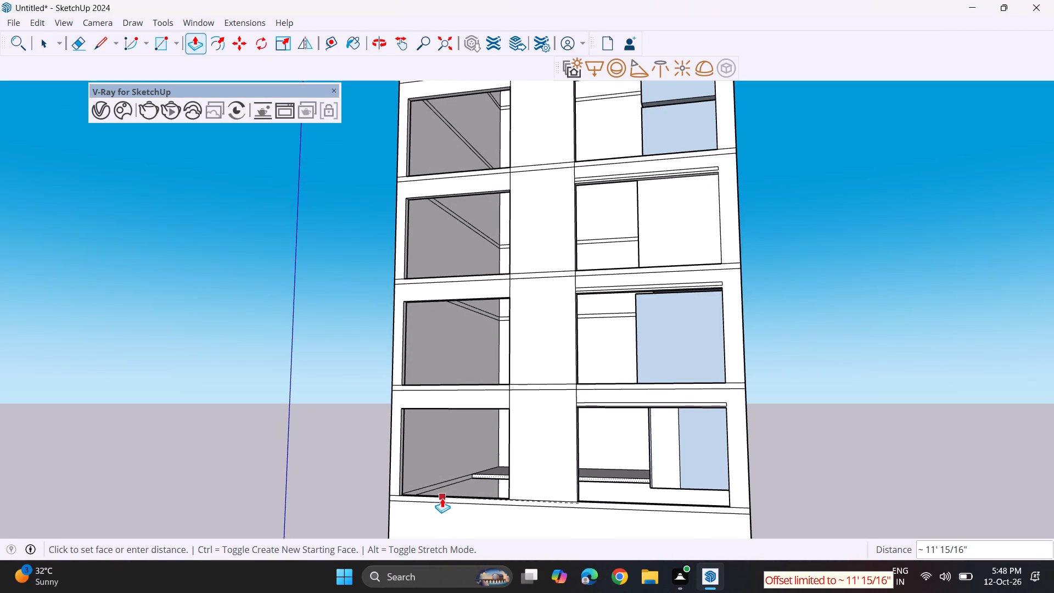
pyautogui.click(390, 501)
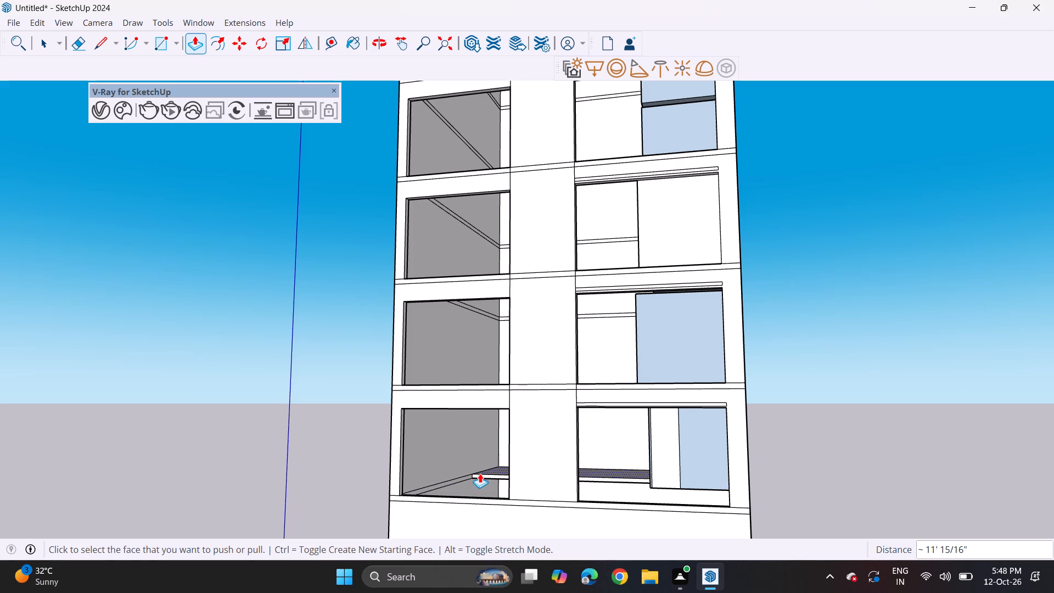
pyautogui.click(480, 477)
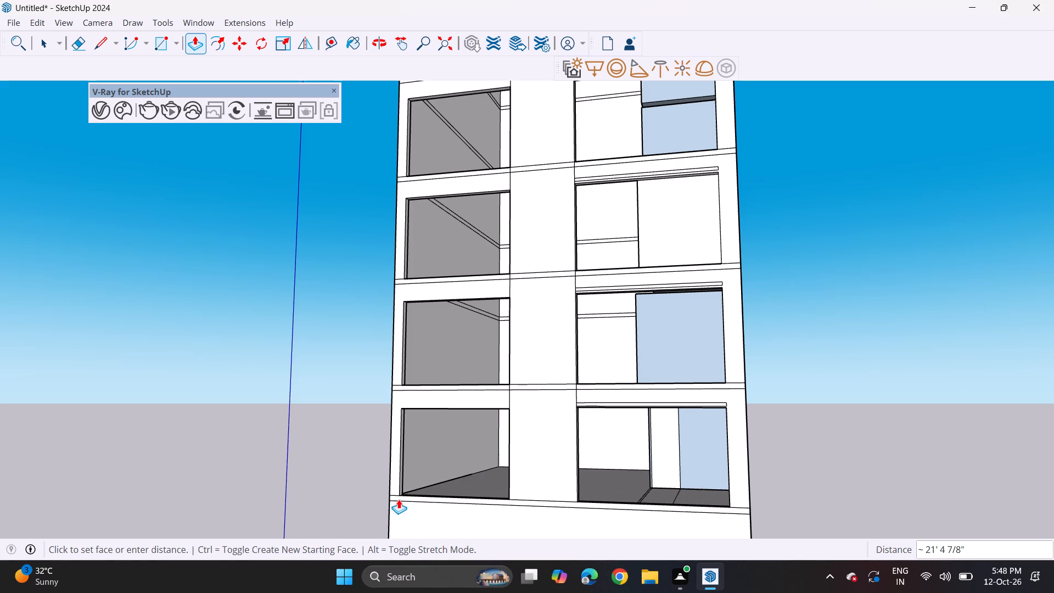
pyautogui.click(397, 495)
# Repeat the two pulls on the next storey's back-wall slab strip, extending its floor slab to the front wall.
pyautogui.moveTo(450, 360); pyautogui.dragTo(476, 398, button='middle')
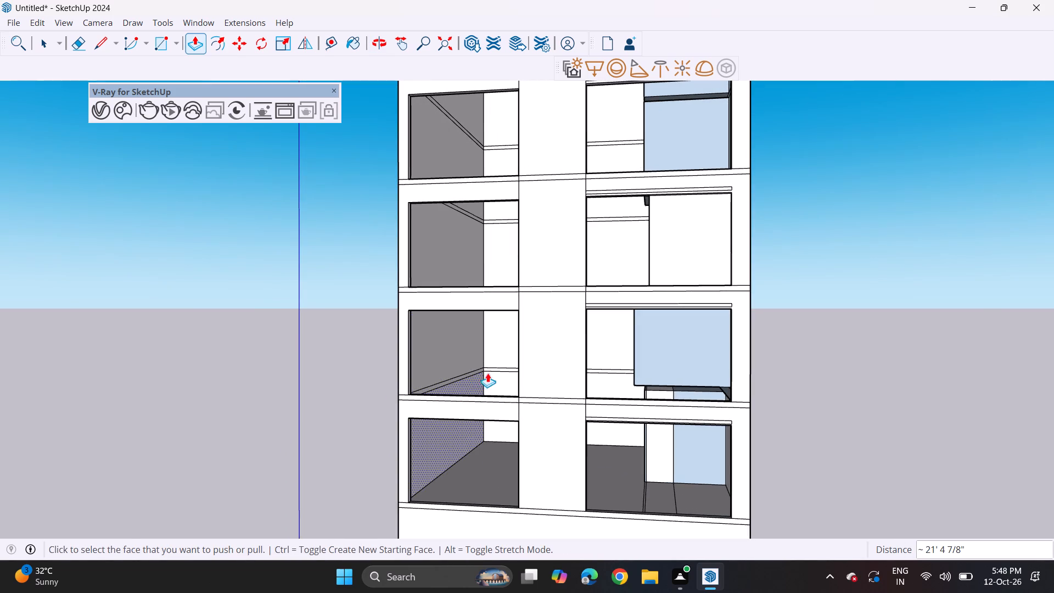
pyautogui.doubleClick(493, 369)
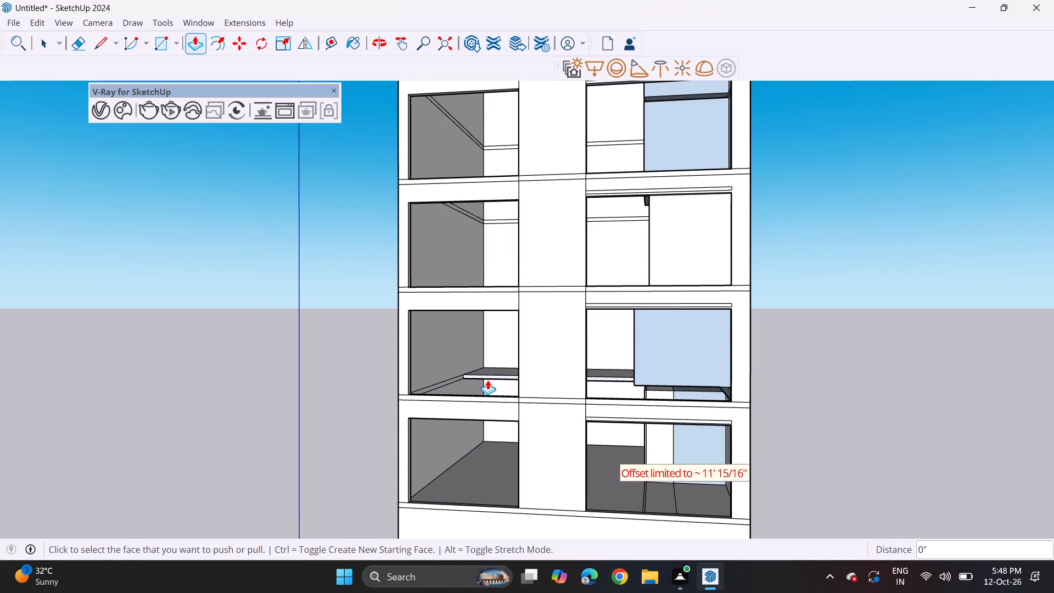
pyautogui.doubleClick(489, 377)
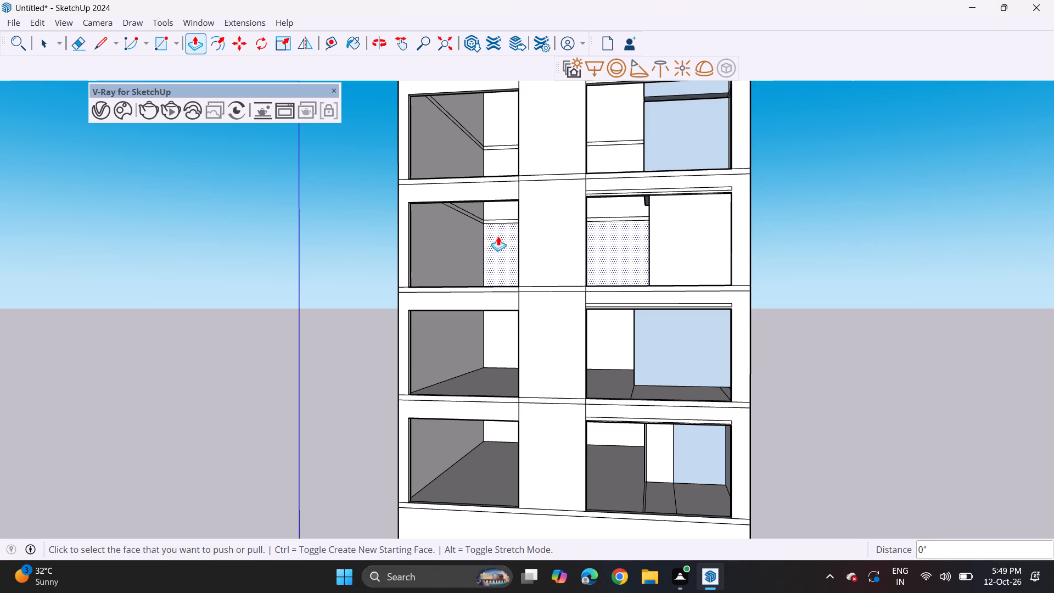
# Repeat the pull on the slab strip high on the third visible storey's back wall, extending the slab toward the front wall.
pyautogui.tripleClick(499, 223)
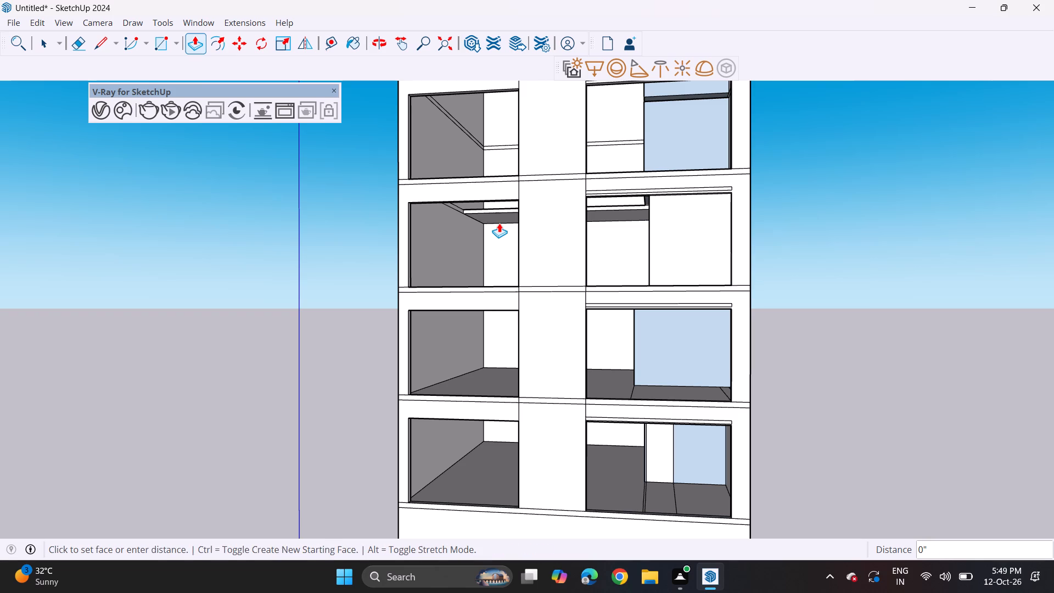
pyautogui.press('Escape')
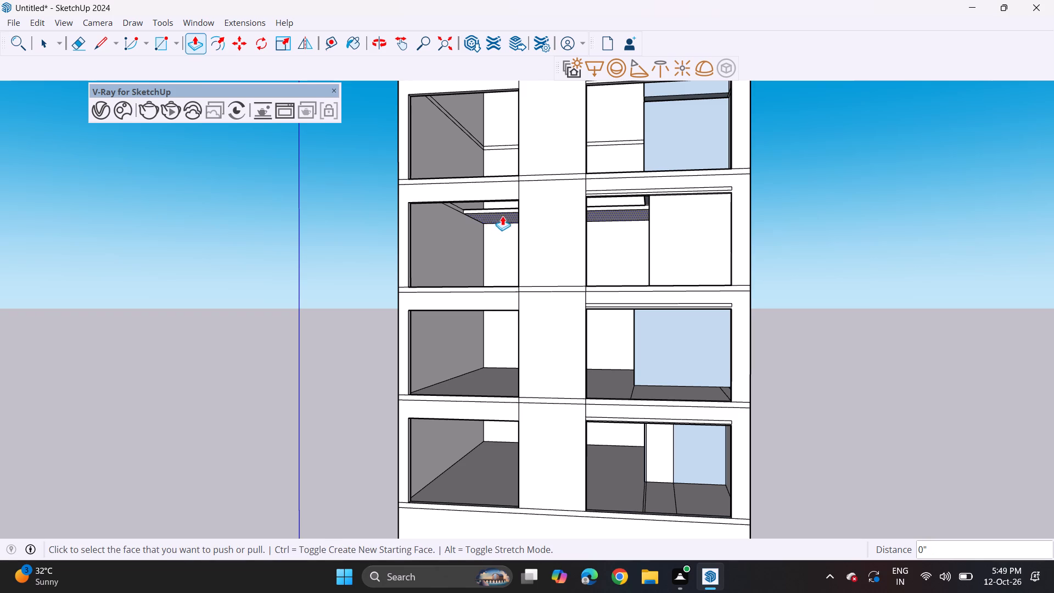
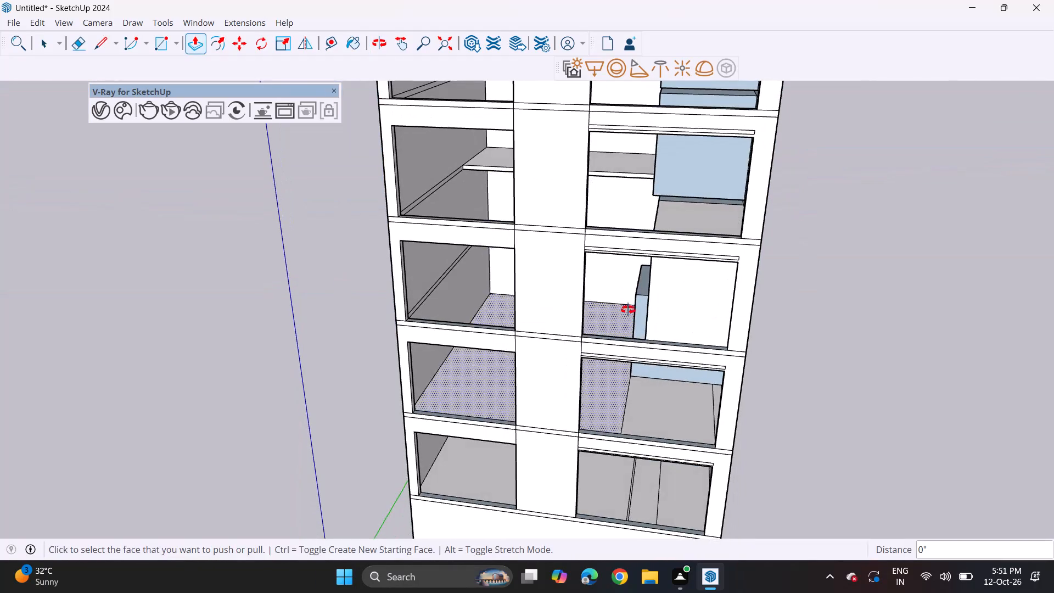
# Pull the slab strip on the third visible storey's back wall forward about 11' 15/16", and another 21' 4 7/8" to the front wall.
pyautogui.moveTo(628, 310); pyautogui.dragTo(635, 262, button='middle')
pyautogui.click(626, 259)
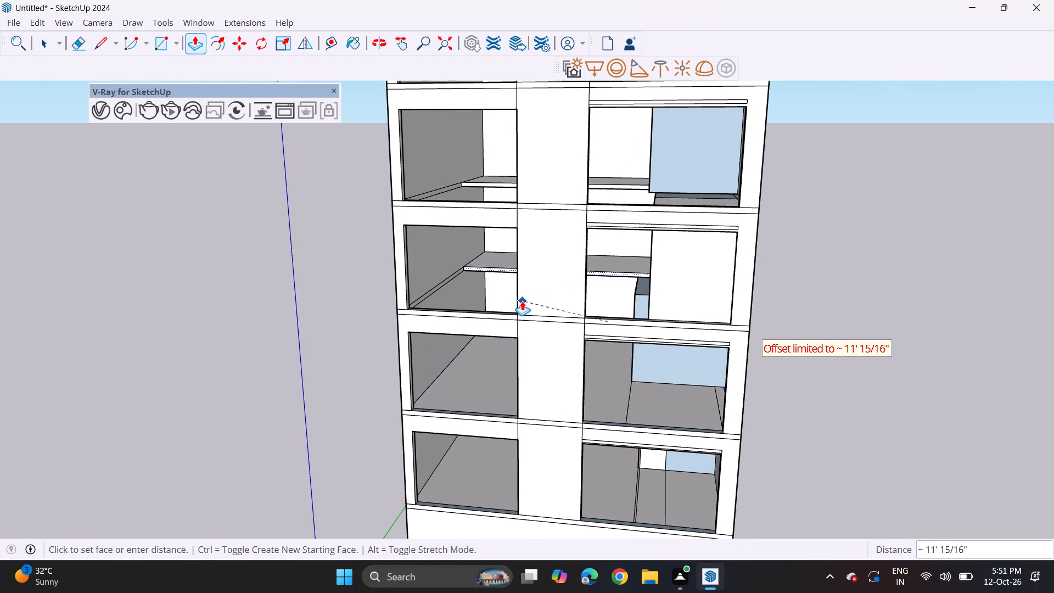
pyautogui.click(434, 317)
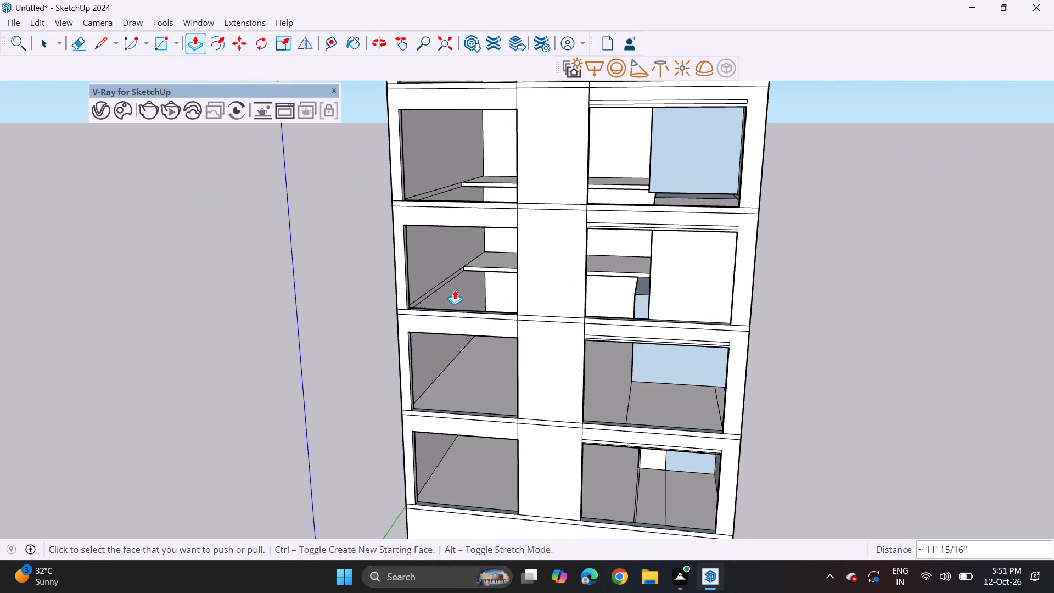
pyautogui.click(479, 270)
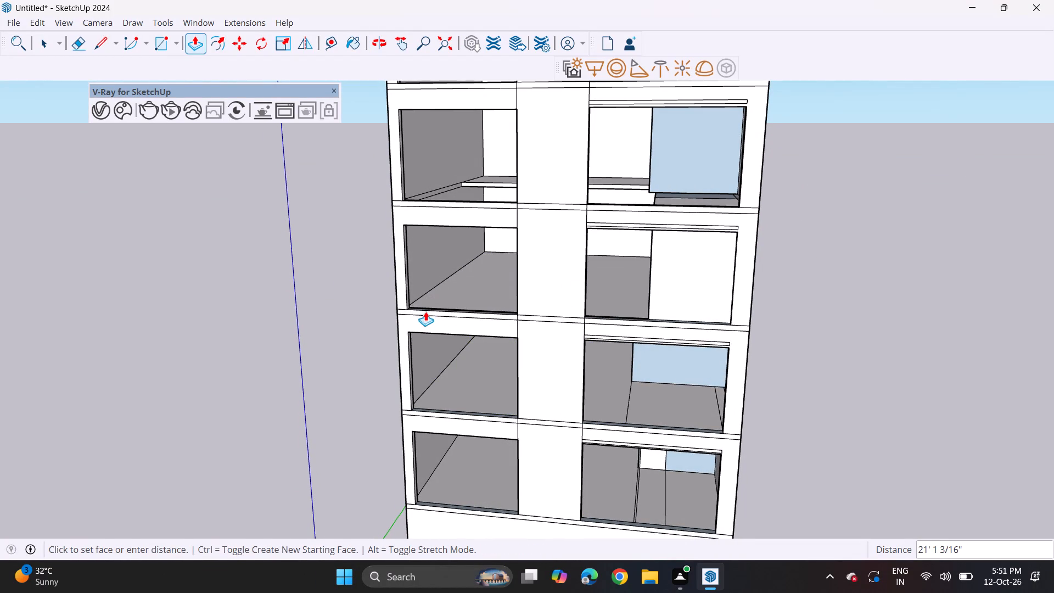
pyautogui.click(423, 316)
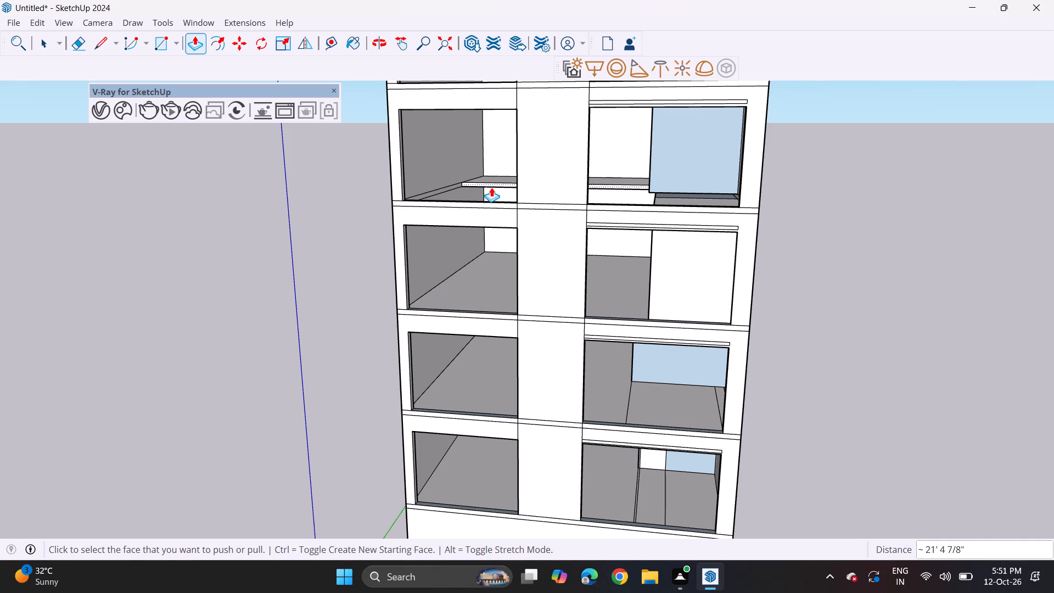
# Extend the next two storeys' floor slabs to the front wall, pulling the lower about 21' 4 7/8" and the upper 32' 5 13/16".
pyautogui.click(491, 187)
pyautogui.click(437, 212)
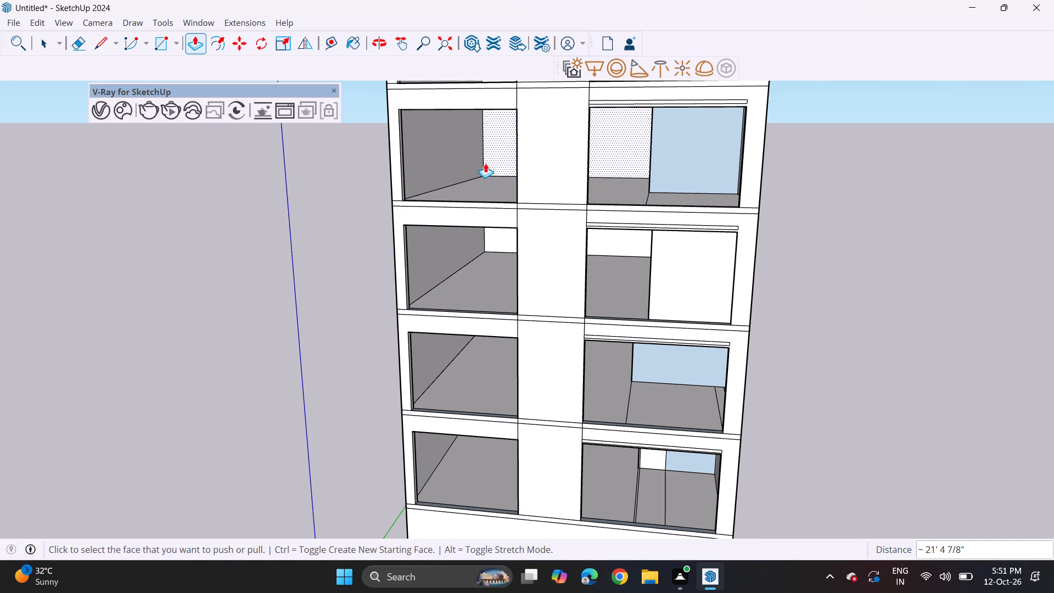
pyautogui.moveTo(485, 163); pyautogui.dragTo(502, 240, button='middle')
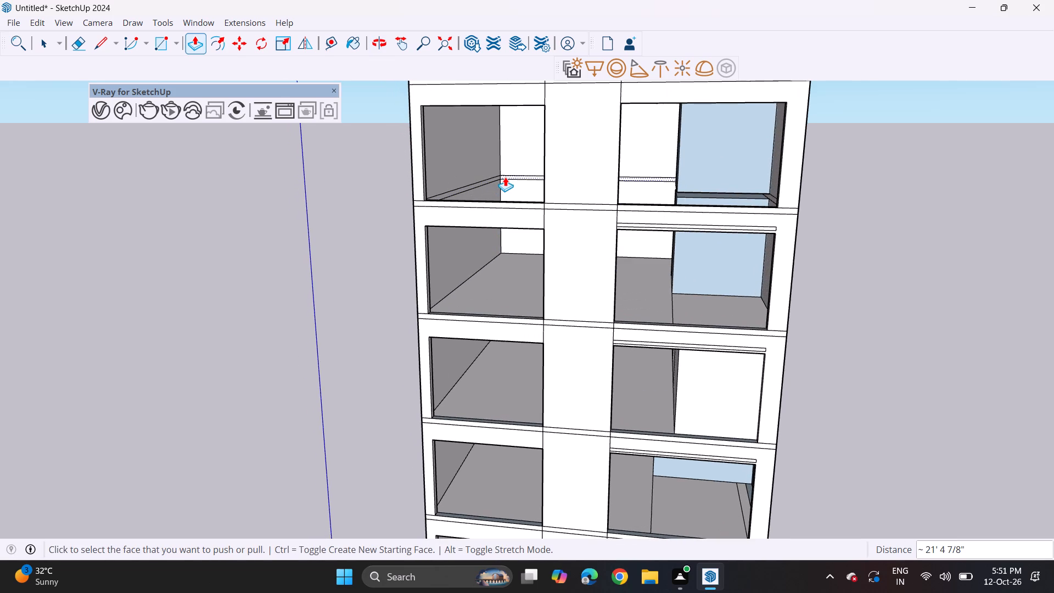
pyautogui.click(505, 177)
pyautogui.click(455, 202)
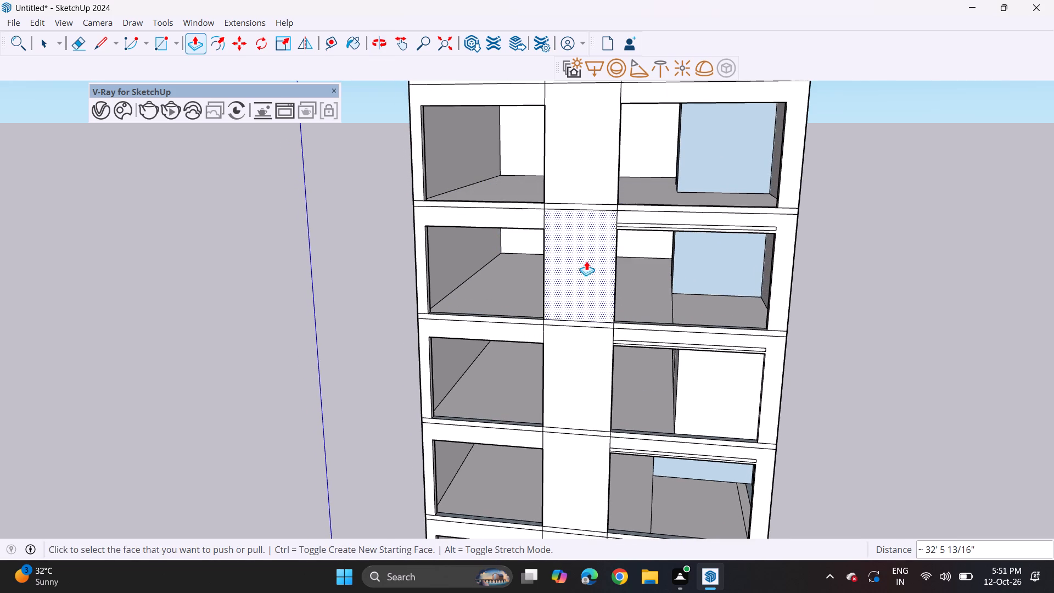
# Push the interior block's side face on the third storey above the solid base about 7' 3 15/16" toward the side wall.
pyautogui.scroll(-6, 585, 259)
pyautogui.moveTo(663, 307); pyautogui.dragTo(601, 209, button='middle')
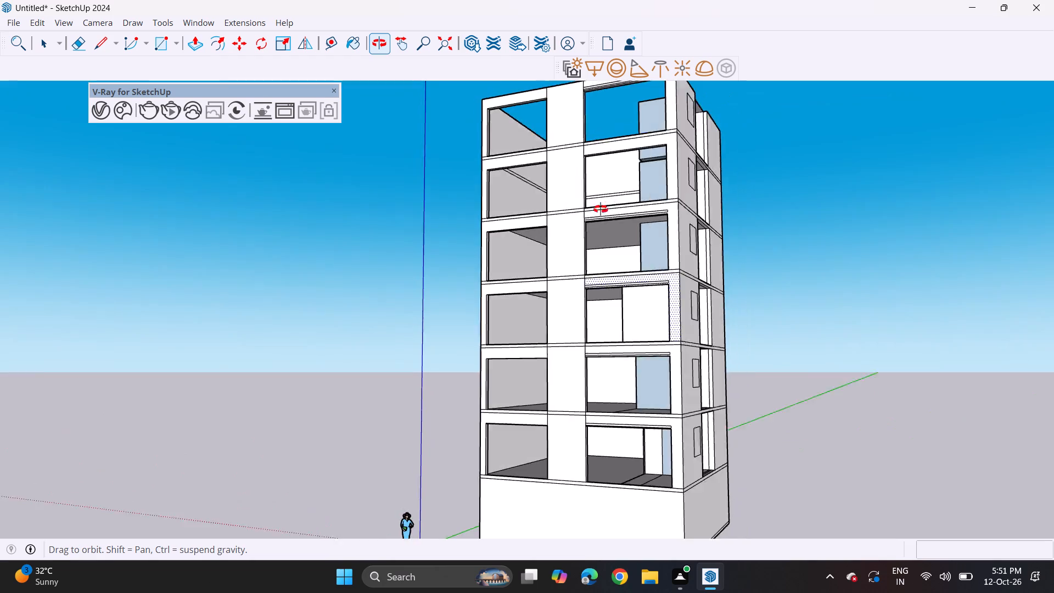
pyautogui.moveTo(601, 209); pyautogui.dragTo(771, 231, button='middle')
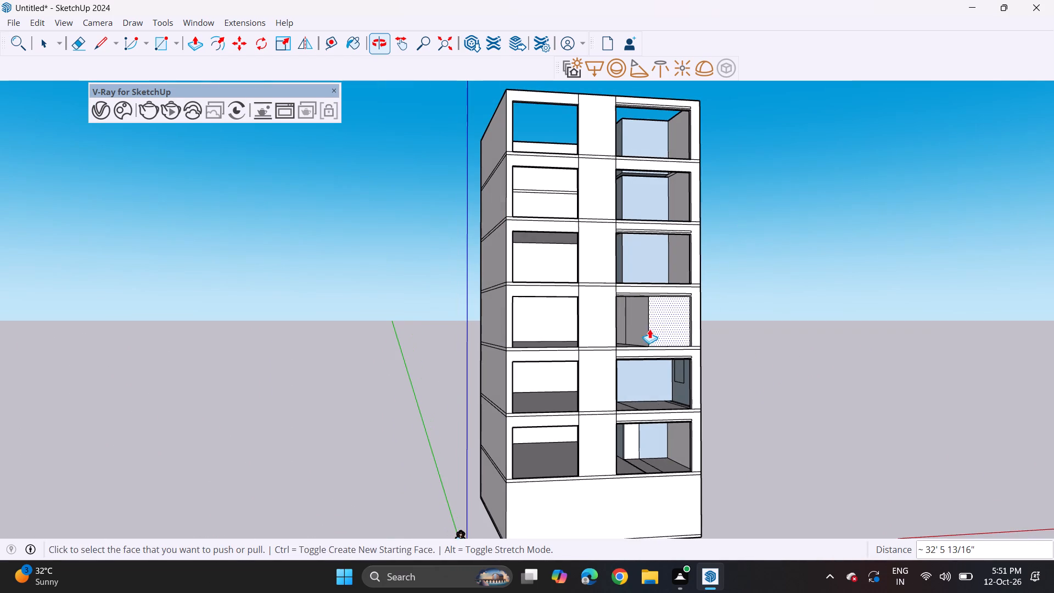
pyautogui.click(636, 320)
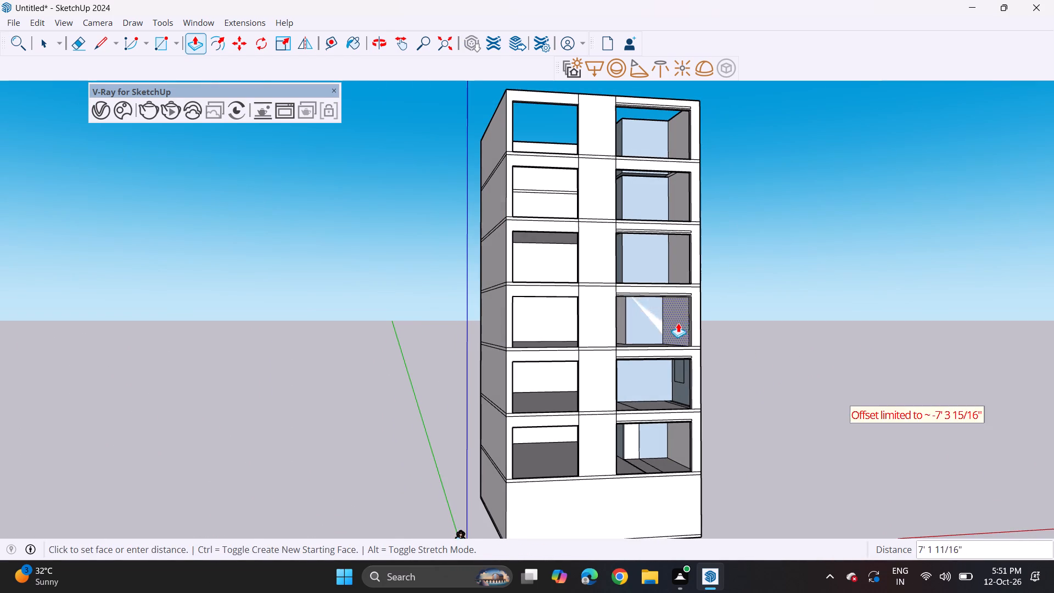
pyautogui.click(679, 323)
# Push the interior block's side face on the second storey above the solid base about 5' 11 1/8" toward the side wall.
pyautogui.moveTo(707, 321); pyautogui.dragTo(542, 333, button='middle')
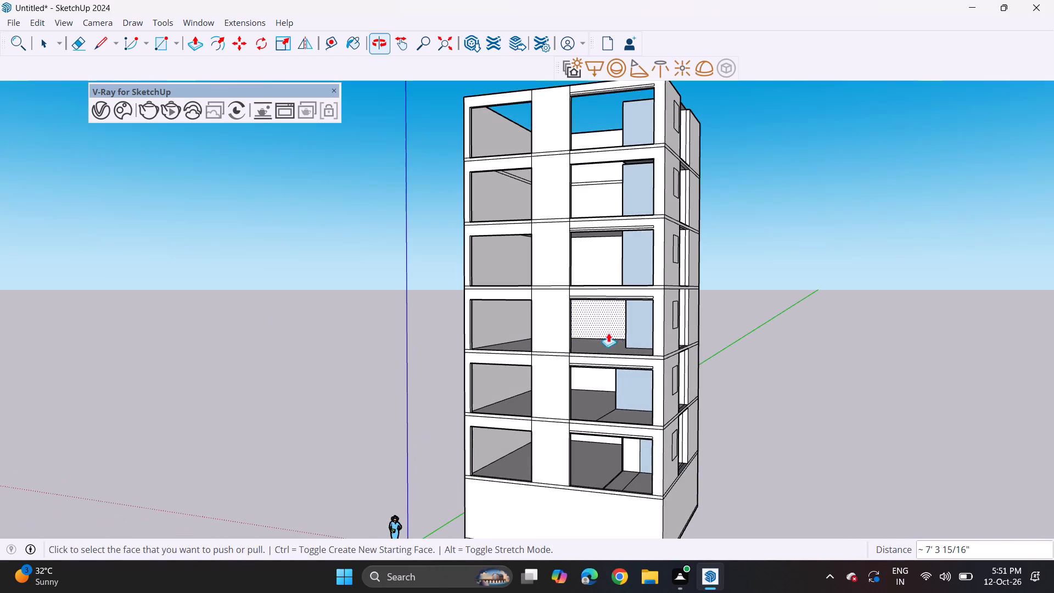
pyautogui.moveTo(614, 372); pyautogui.dragTo(734, 390, button='middle')
pyautogui.click(601, 387)
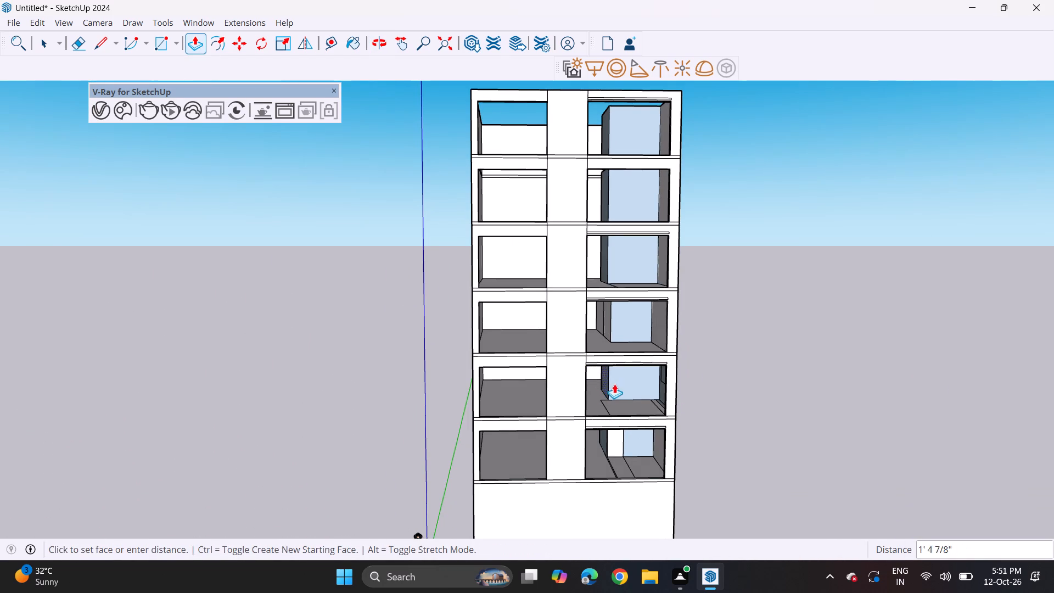
pyautogui.click(632, 381)
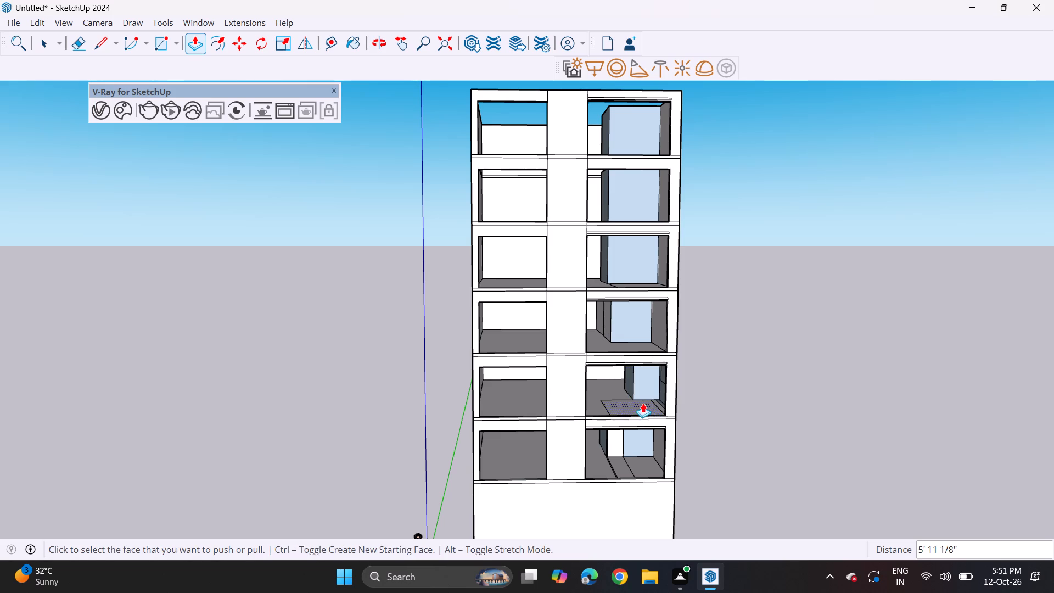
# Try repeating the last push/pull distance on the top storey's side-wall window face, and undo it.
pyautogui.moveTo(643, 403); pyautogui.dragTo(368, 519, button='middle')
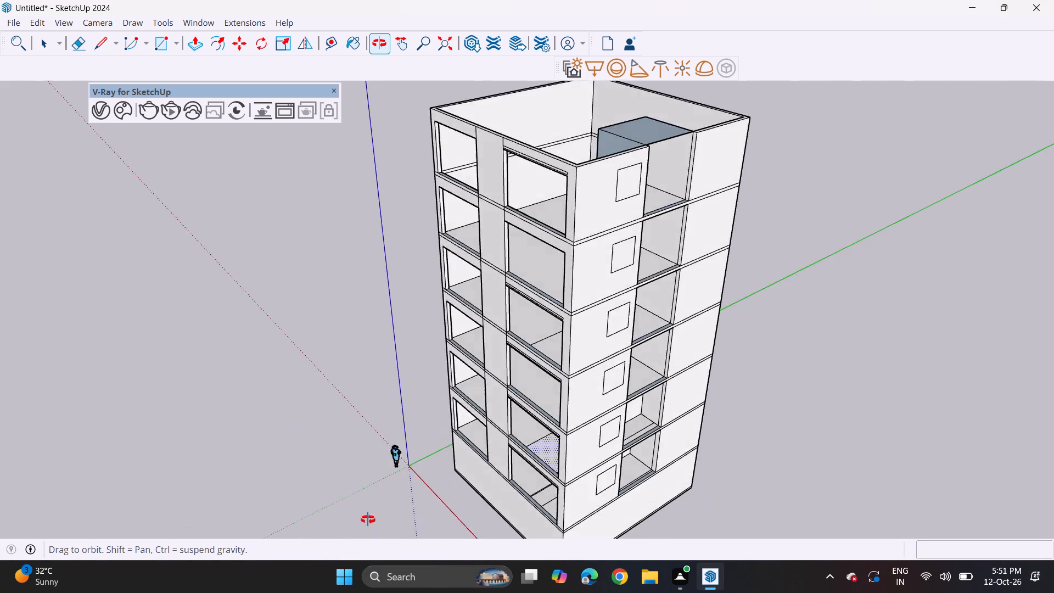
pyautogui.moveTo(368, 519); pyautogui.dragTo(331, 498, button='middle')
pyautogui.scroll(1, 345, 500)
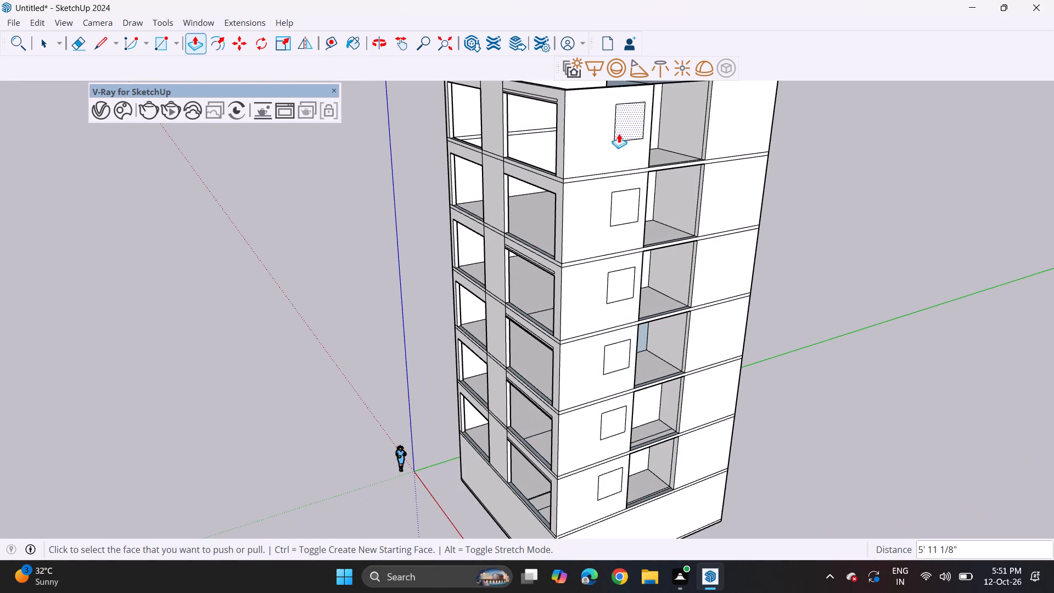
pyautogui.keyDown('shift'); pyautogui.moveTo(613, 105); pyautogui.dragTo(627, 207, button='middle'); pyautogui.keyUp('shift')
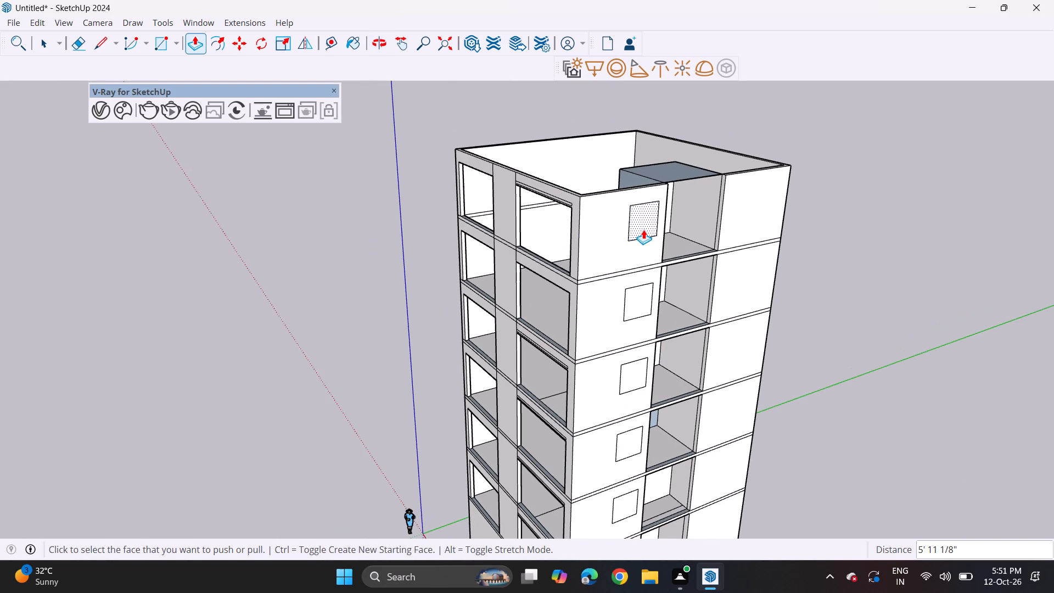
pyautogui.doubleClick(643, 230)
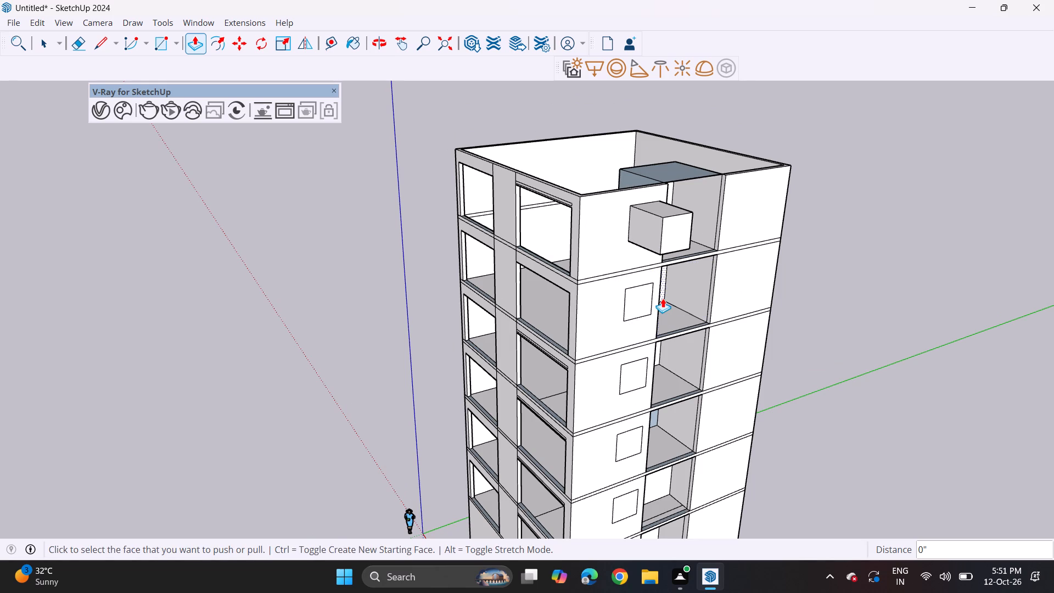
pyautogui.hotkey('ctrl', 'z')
# Push the top storey's side-wall window face inward about 7 11/16" through the wall thickness.
pyautogui.scroll(3, 658, 271)
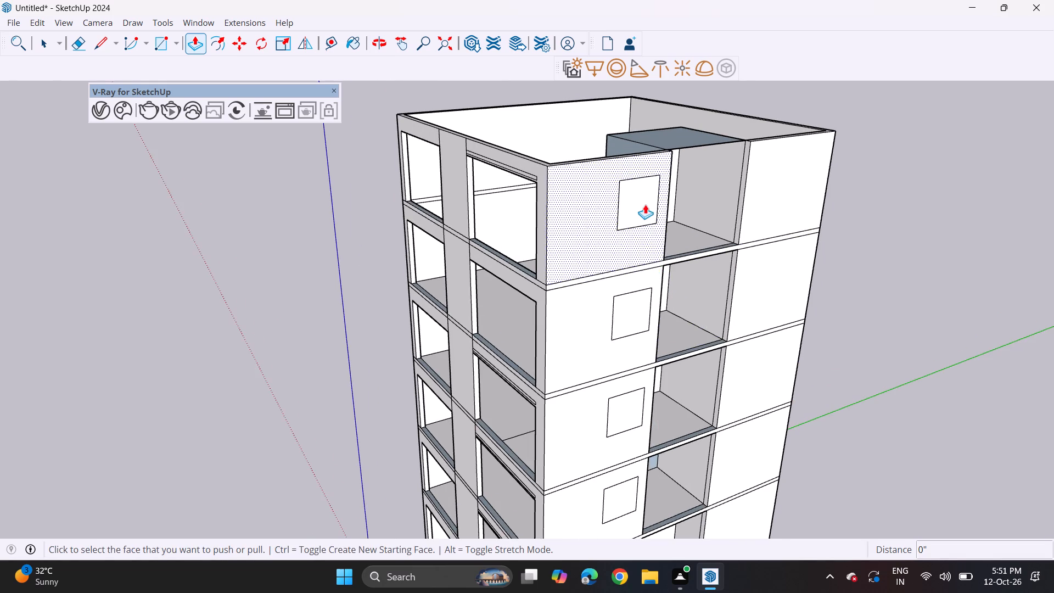
pyautogui.moveTo(641, 198); pyautogui.dragTo(716, 312, button='middle')
pyautogui.click(685, 271)
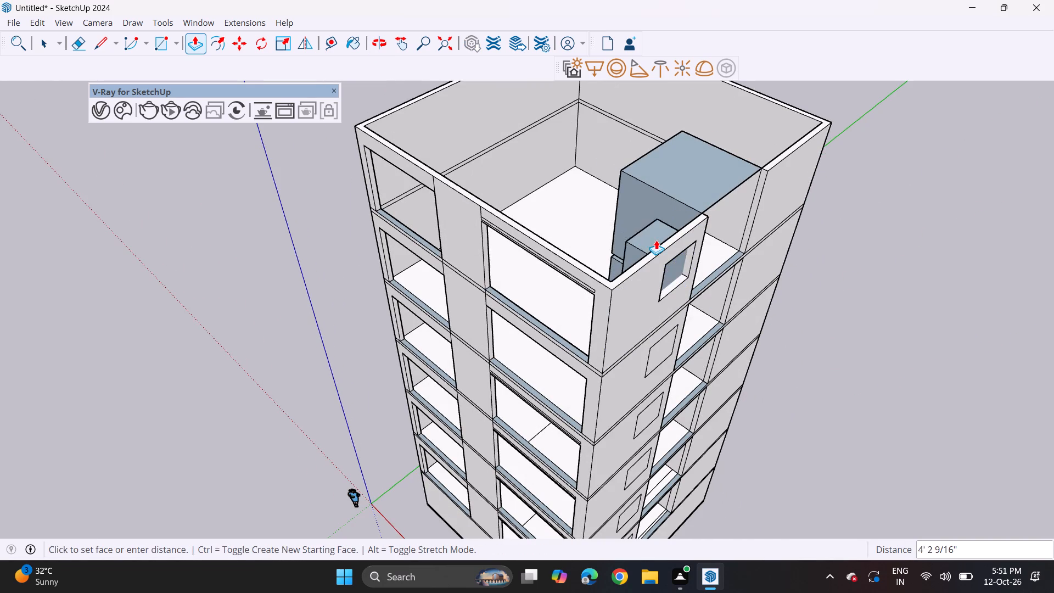
pyautogui.click(662, 247)
# Repeat the same inward push on the side-wall window faces of the next four storeys down.
pyautogui.moveTo(696, 329); pyautogui.dragTo(691, 260, button='middle')
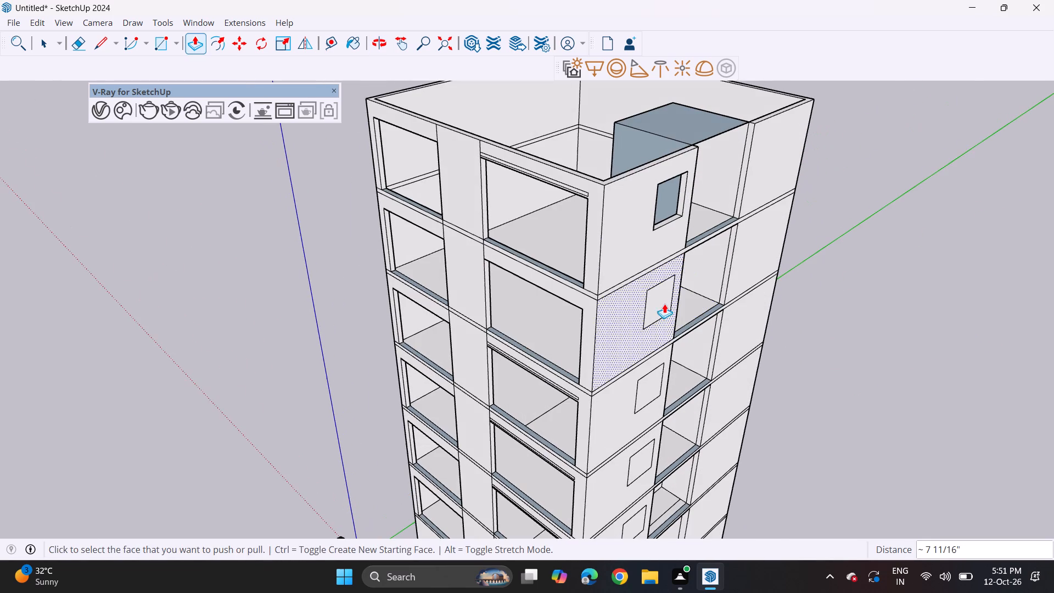
pyautogui.doubleClick(661, 307)
pyautogui.doubleClick(661, 390)
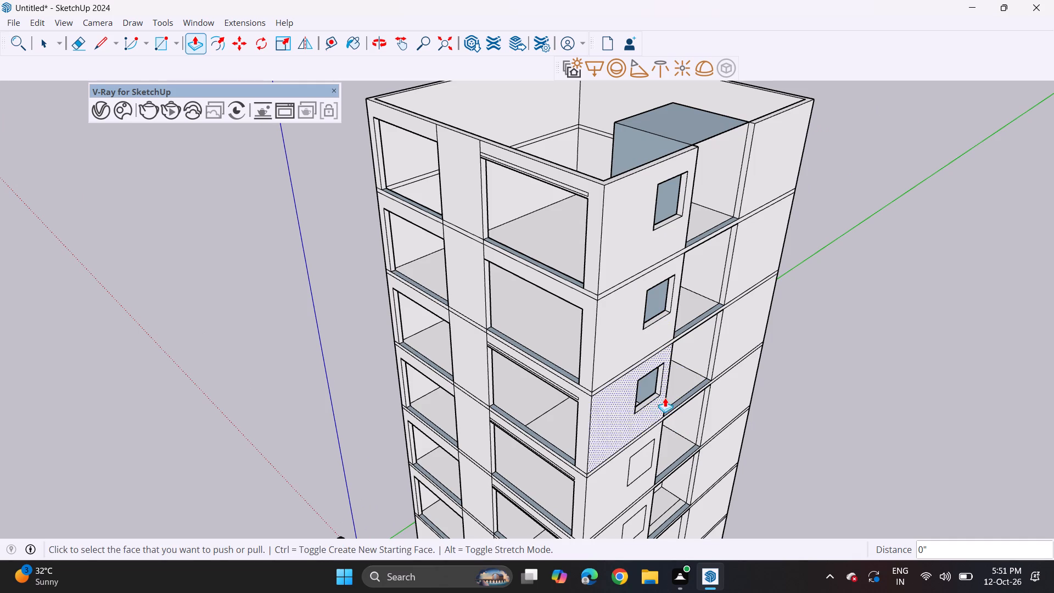
pyautogui.keyDown('shift'); pyautogui.moveTo(693, 463); pyautogui.dragTo(664, 281, button='middle'); pyautogui.keyUp('shift')
pyautogui.doubleClick(604, 240)
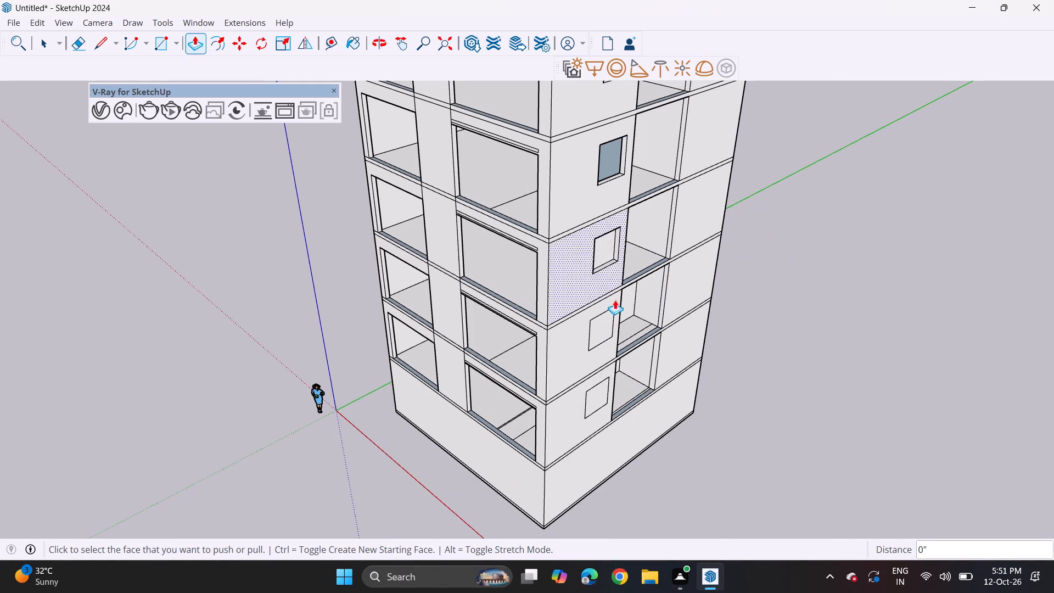
pyautogui.doubleClick(609, 323)
# Push the lowest side-wall window face inward about 1' 3/4" and repeat that push on the two window recesses above it.
pyautogui.doubleClick(598, 394)
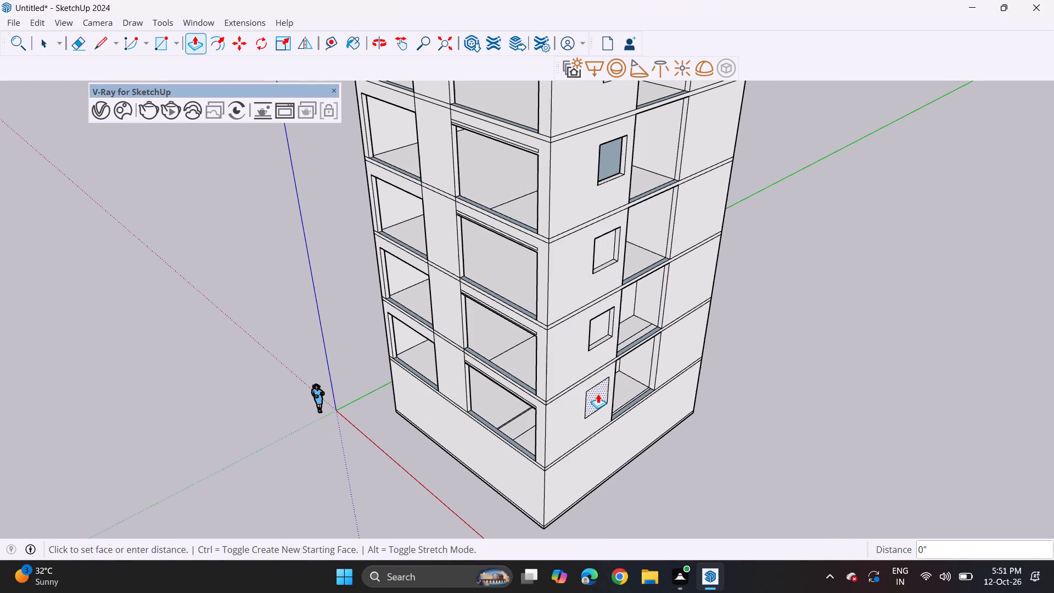
pyautogui.click(597, 394)
pyautogui.click(591, 389)
pyautogui.scroll(1, 591, 389)
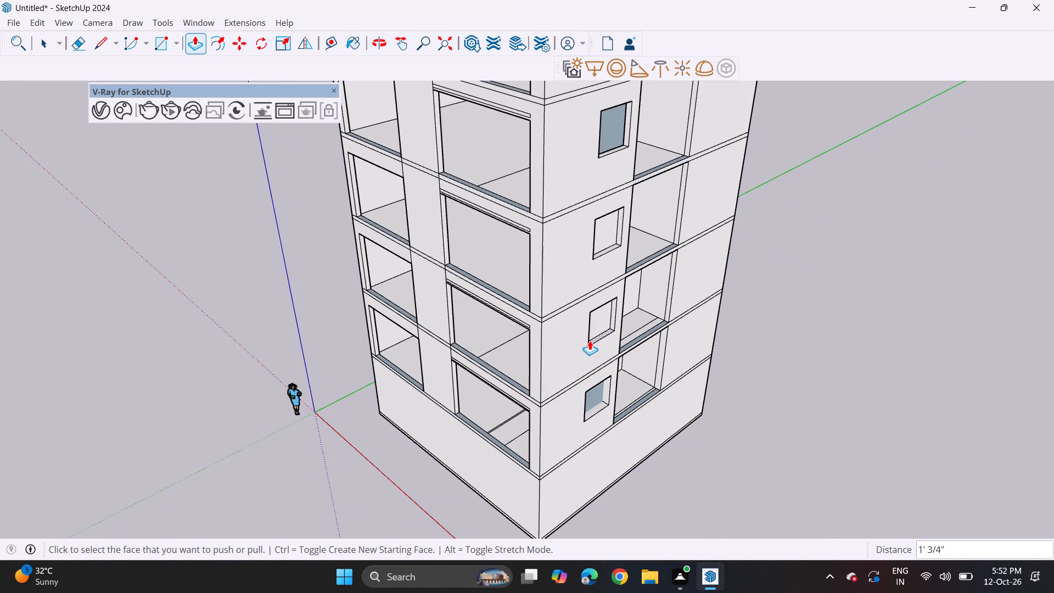
pyautogui.doubleClick(598, 318)
pyautogui.doubleClick(605, 228)
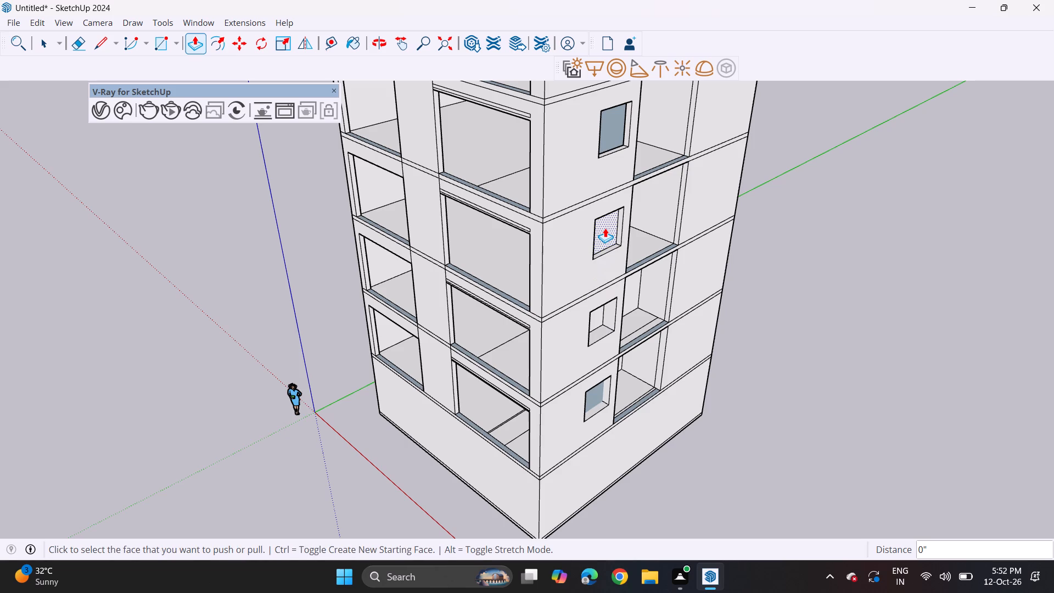
# Copy the top storey's side-wall window outline about 21' 1 3/8" along the wall onto the rear section beyond the recess.
pyautogui.scroll(-5, 663, 310)
pyautogui.moveTo(681, 384); pyautogui.dragTo(671, 306, button='middle')
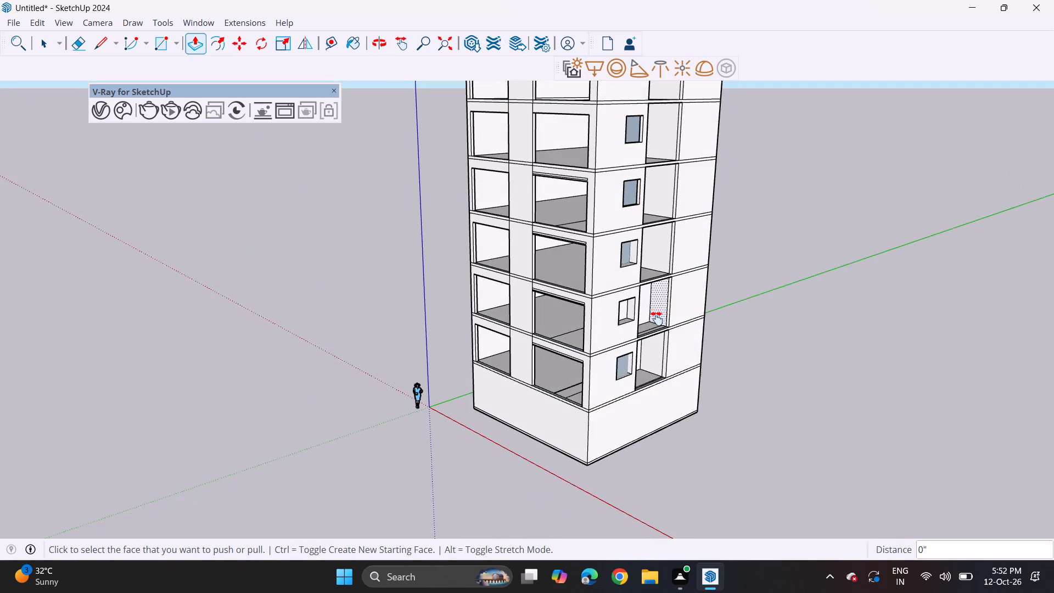
pyautogui.keyDown('shift'); pyautogui.moveTo(659, 307); pyautogui.dragTo(603, 405, button='middle'); pyautogui.keyUp('shift')
pyautogui.click(159, 41)
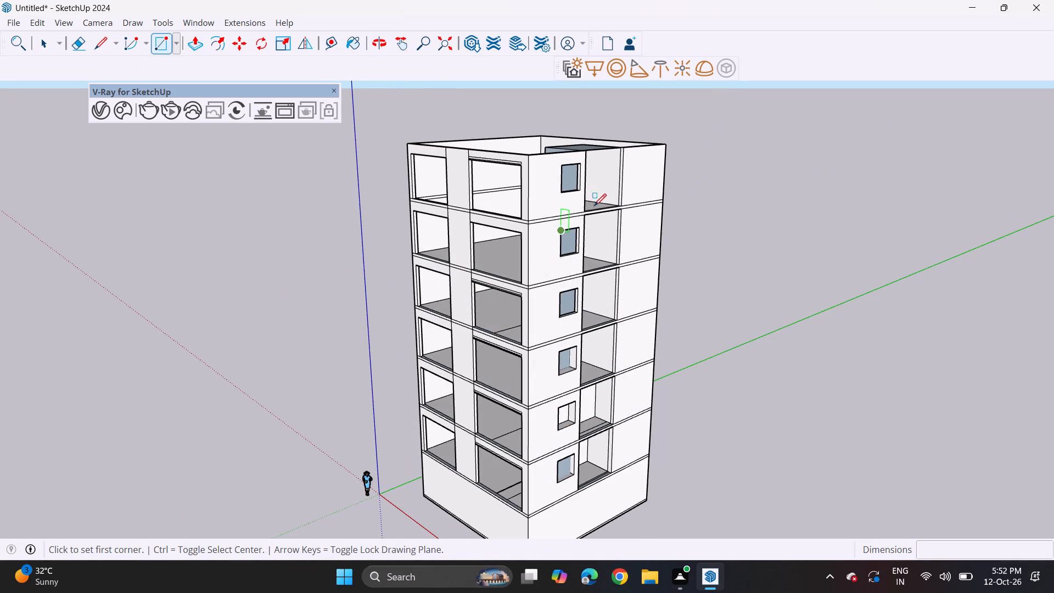
pyautogui.scroll(8, 664, 153)
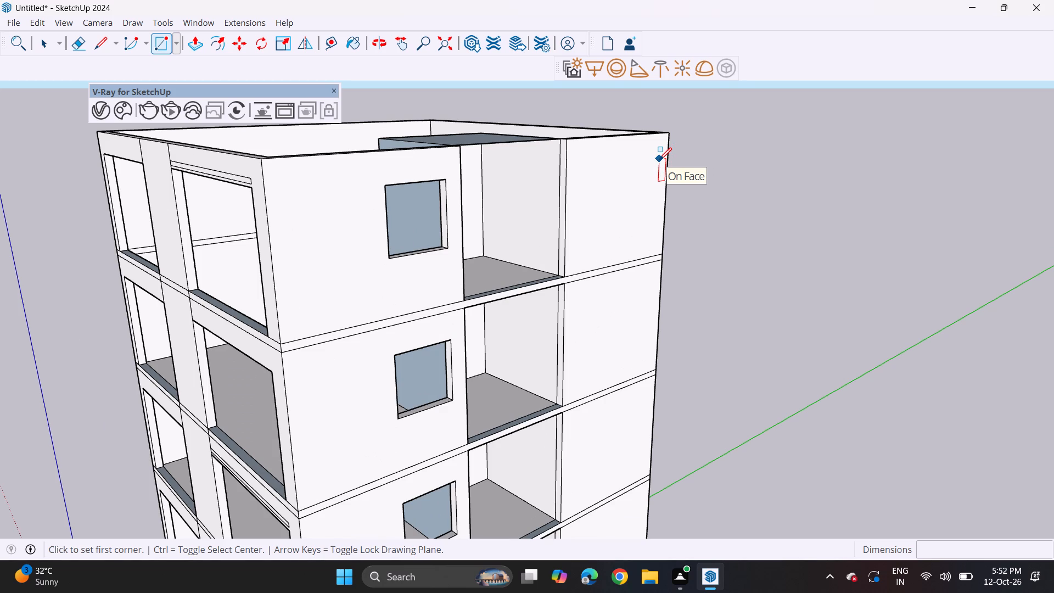
pyautogui.press('space')
pyautogui.click(413, 253)
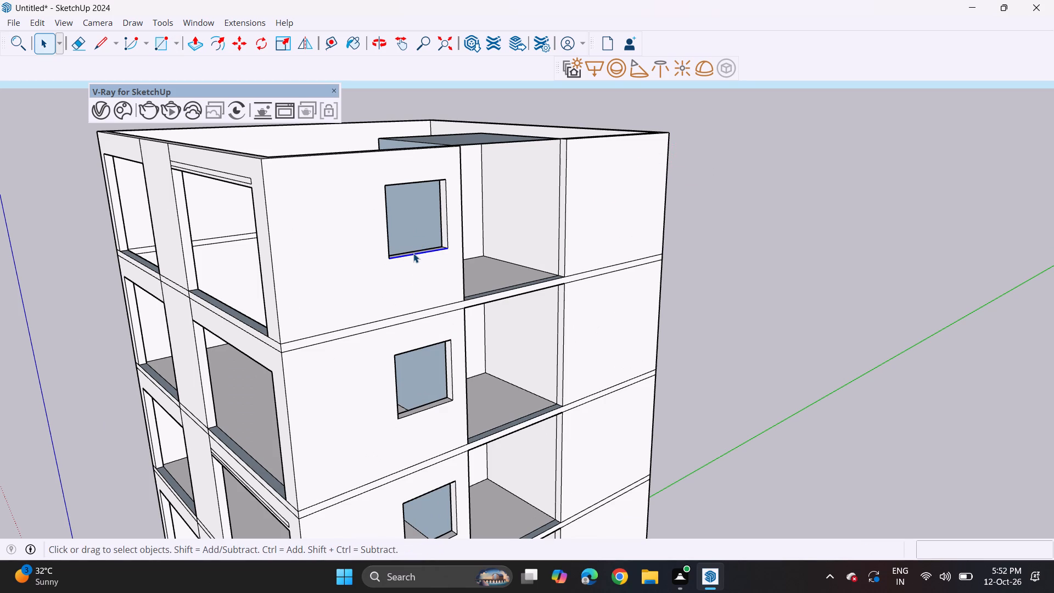
pyautogui.keyDown('ctrl'); pyautogui.click(386, 225); pyautogui.keyUp('ctrl')
pyautogui.keyDown('ctrl'); pyautogui.click(395, 184); pyautogui.keyUp('ctrl')
pyautogui.keyDown('ctrl'); pyautogui.click(445, 212); pyautogui.keyUp('ctrl')
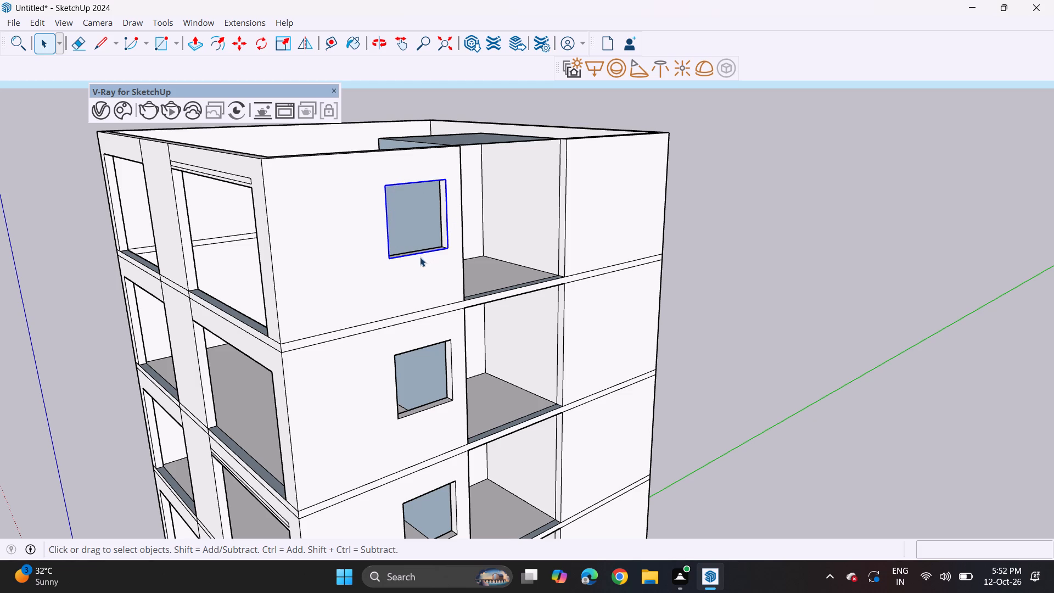
pyautogui.press('m')
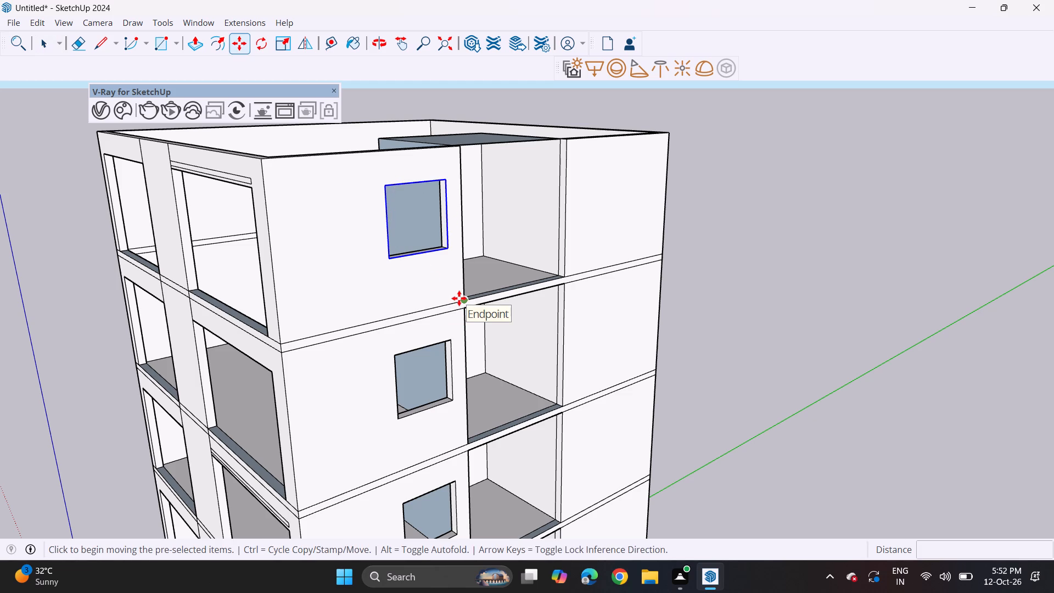
pyautogui.click(459, 298)
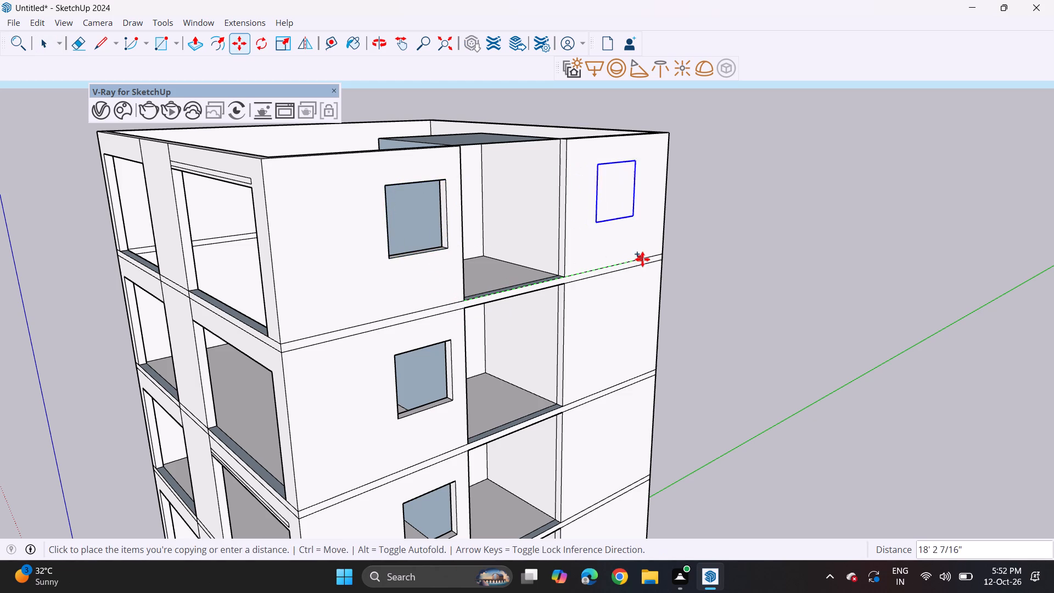
pyautogui.click(659, 256)
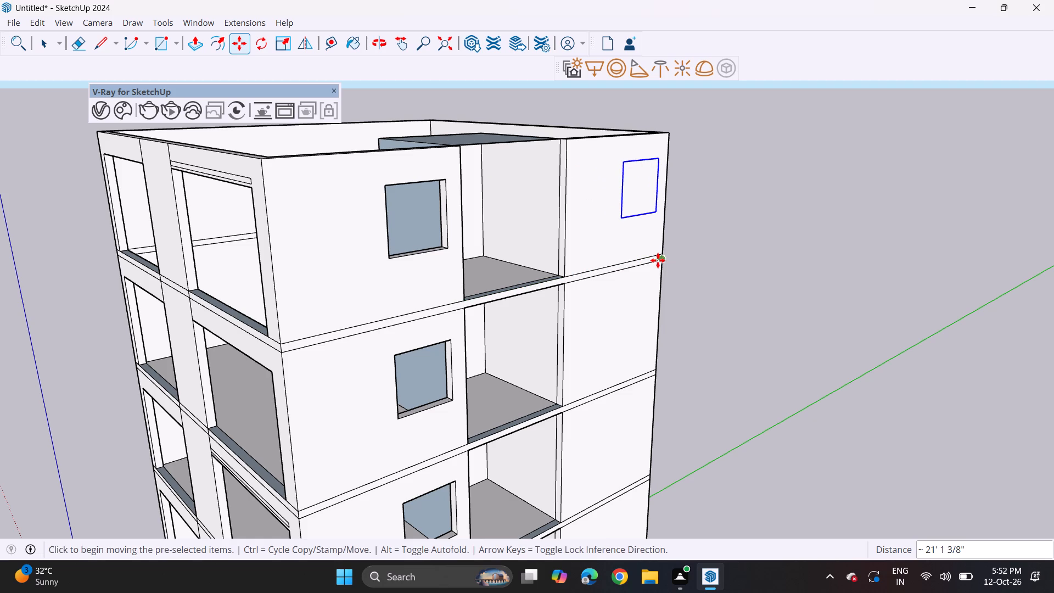
# Copy the top storey's rear-section window outline down onto each of the five storeys below, spaced 10' 6" apart.
pyautogui.click(658, 256)
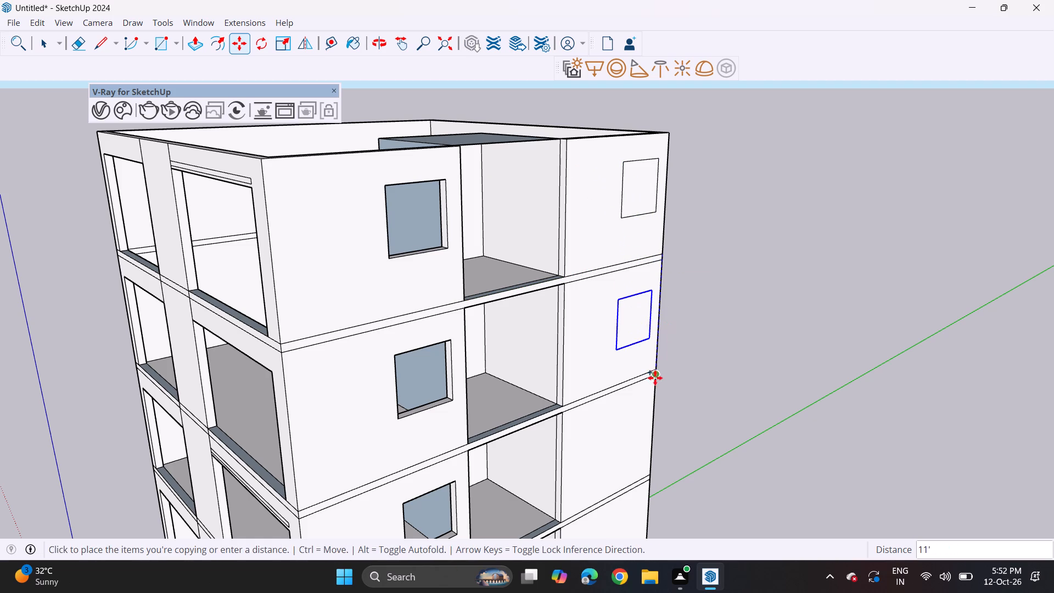
pyautogui.click(655, 371)
pyautogui.click(655, 370)
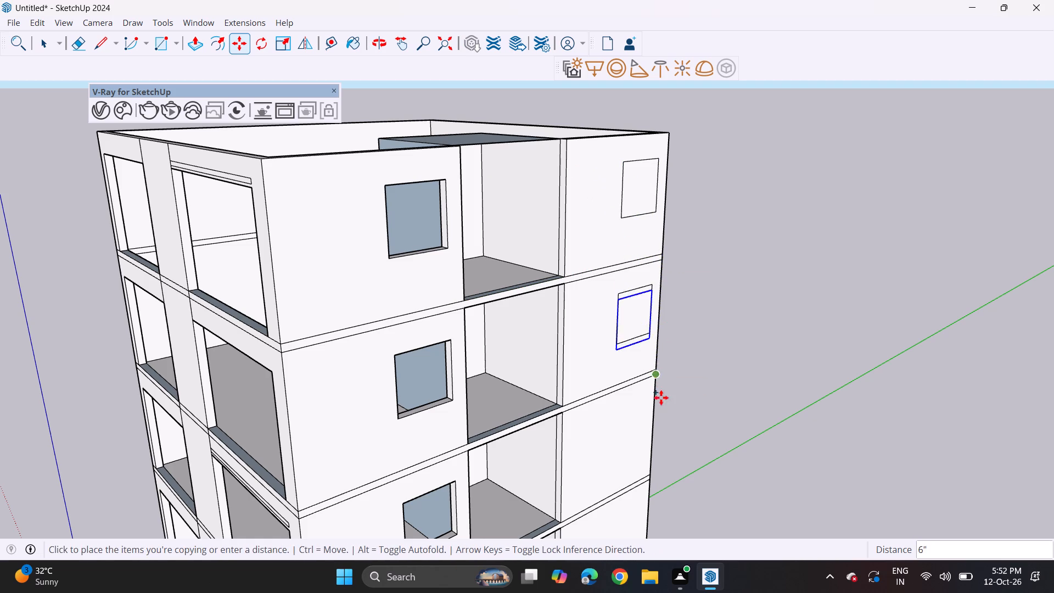
pyautogui.keyDown('shift'); pyautogui.moveTo(664, 467); pyautogui.dragTo(591, 208, button='middle'); pyautogui.keyUp('shift')
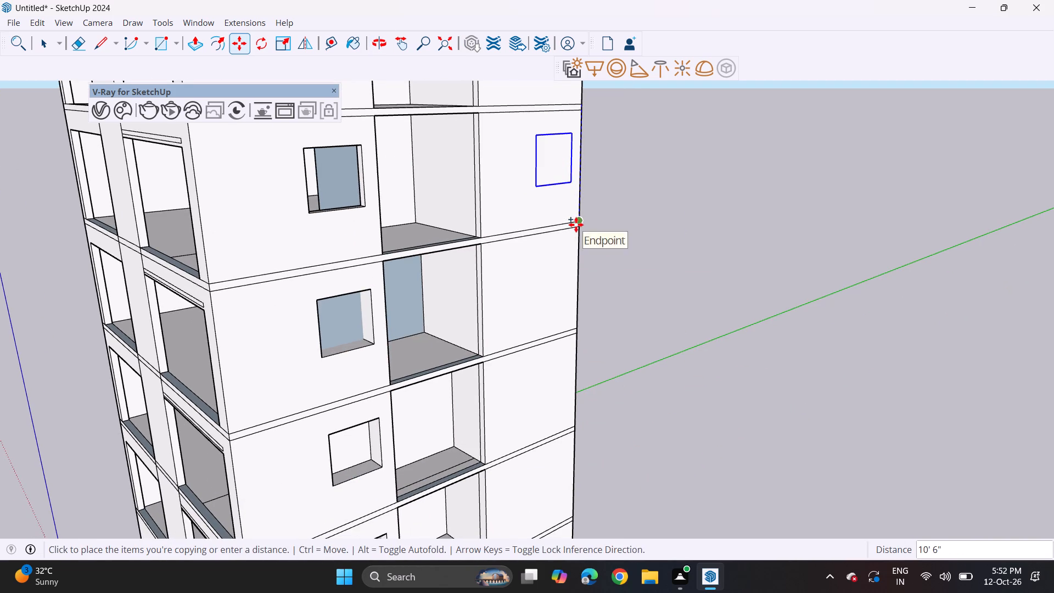
pyautogui.click(576, 225)
pyautogui.click(580, 222)
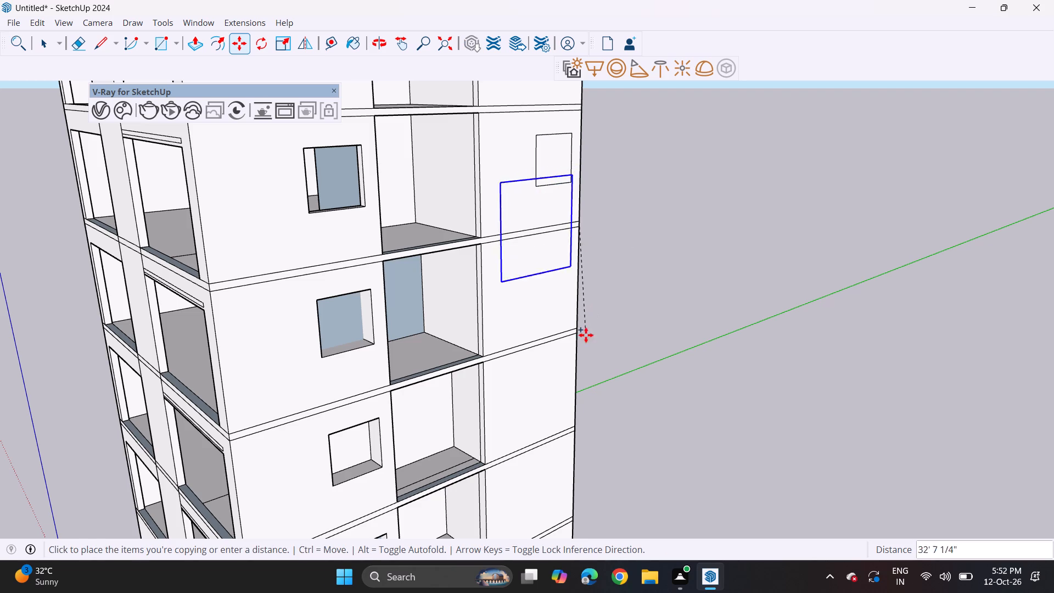
pyautogui.click(575, 328)
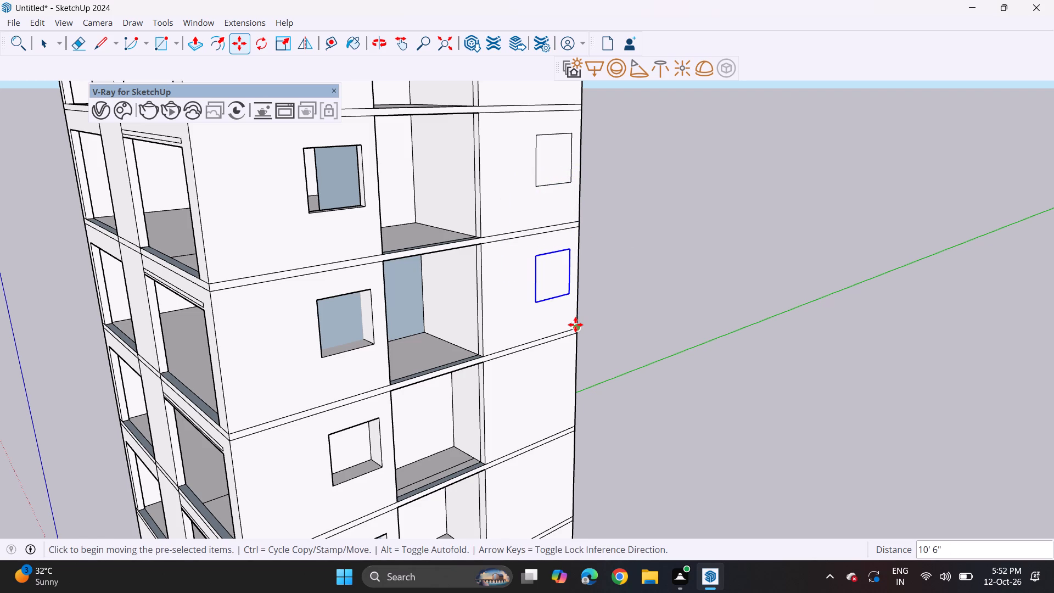
pyautogui.click(575, 325)
pyautogui.keyDown('shift'); pyautogui.moveTo(579, 395); pyautogui.dragTo(560, 272, button='middle'); pyautogui.keyUp('shift')
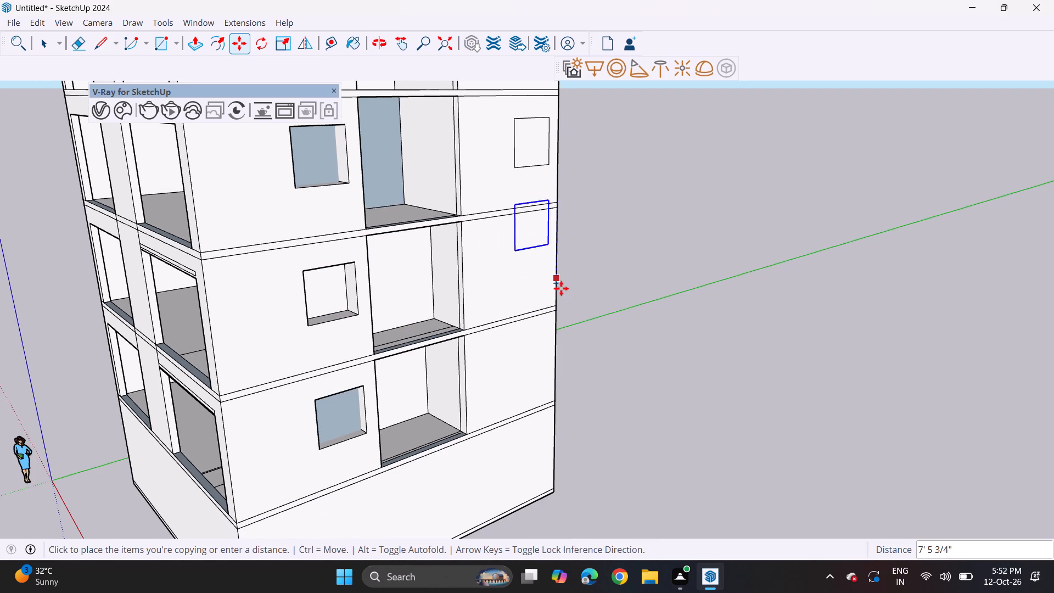
pyautogui.click(556, 307)
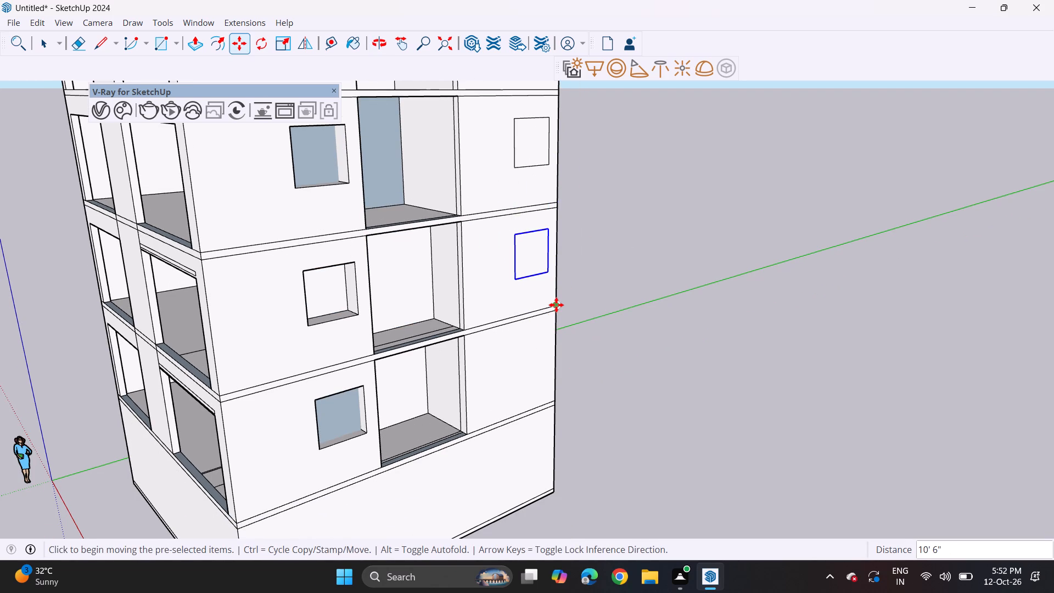
pyautogui.click(556, 305)
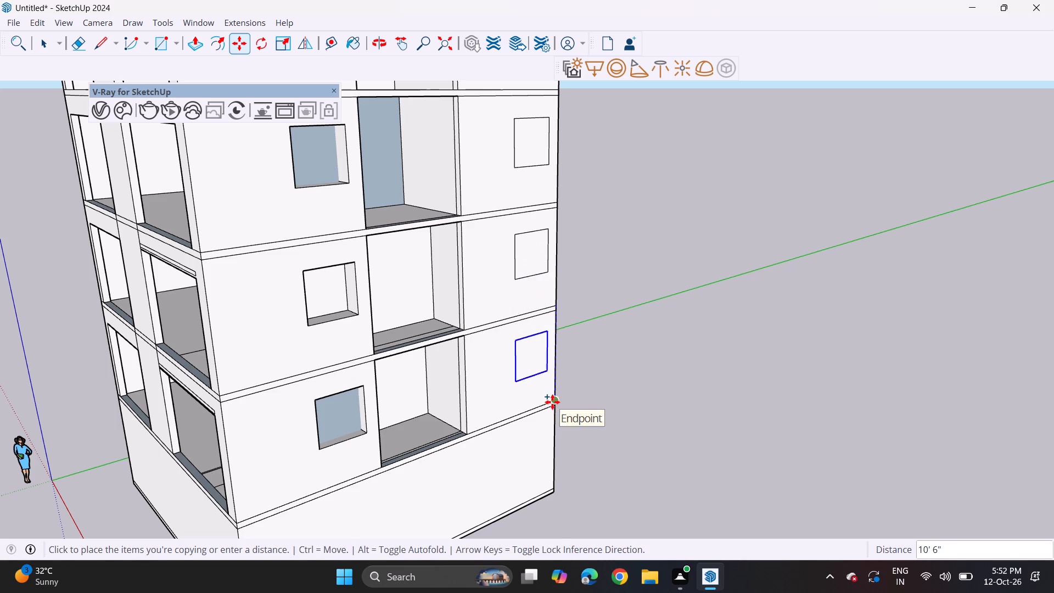
pyautogui.click(552, 402)
# Push the top storey's rear-section window face inward to cut the window opening into the side wall.
pyautogui.scroll(-4, 473, 296)
pyautogui.keyDown('shift'); pyautogui.moveTo(460, 273); pyautogui.dragTo(516, 379, button='middle'); pyautogui.keyUp('shift')
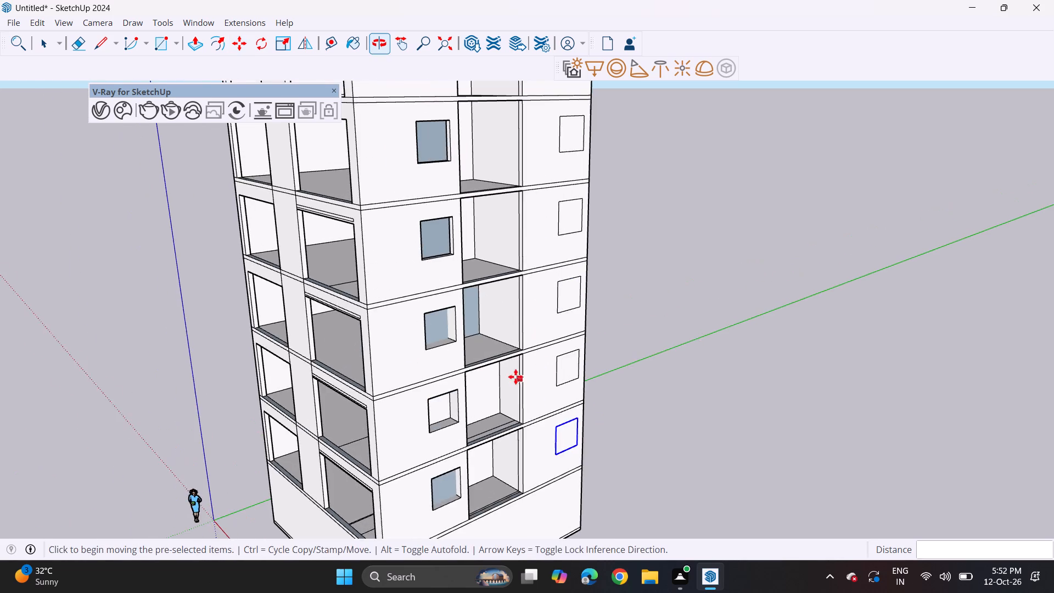
pyautogui.scroll(-3, 511, 364)
pyautogui.click(192, 43)
pyautogui.moveTo(536, 141); pyautogui.dragTo(540, 160, button='middle')
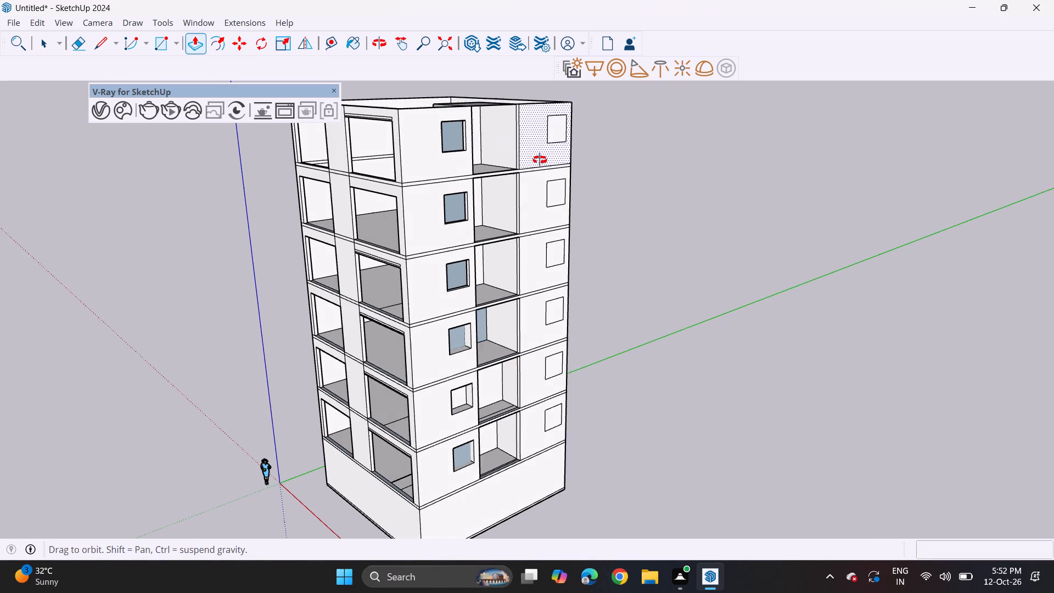
pyautogui.moveTo(540, 160); pyautogui.dragTo(540, 164, button='middle')
pyautogui.click(553, 130)
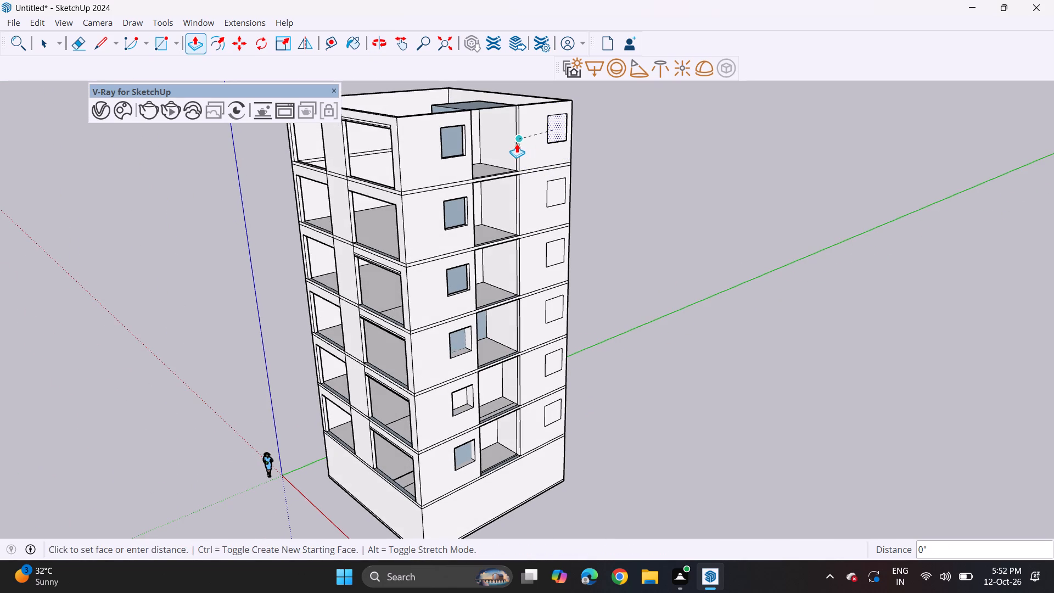
pyautogui.click(515, 143)
# Repeat the same inward push on the rear-section window faces of the five storeys below.
pyautogui.click(559, 185)
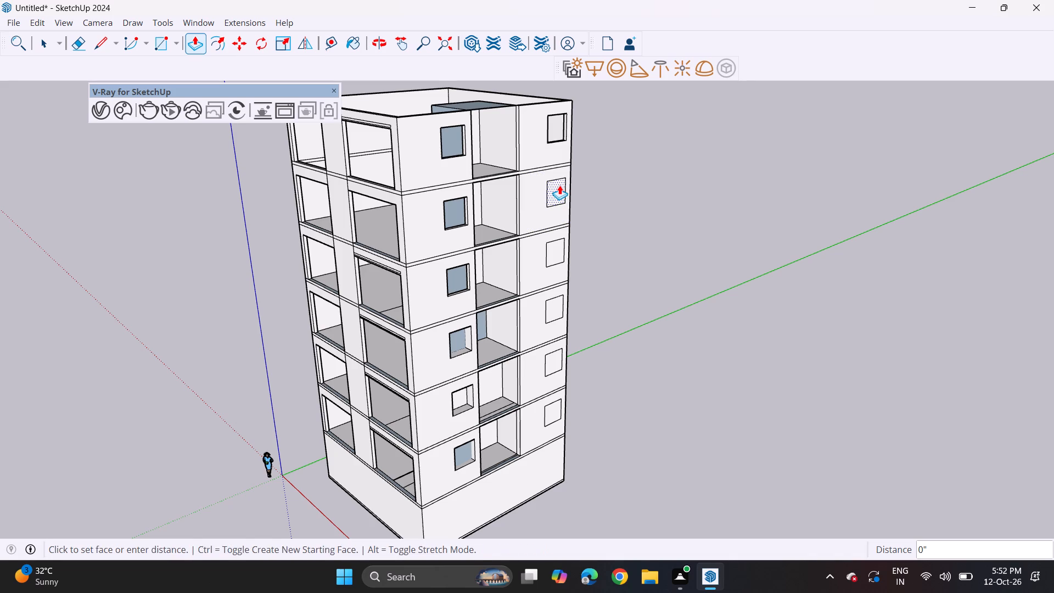
pyautogui.click(559, 185)
pyautogui.doubleClick(560, 250)
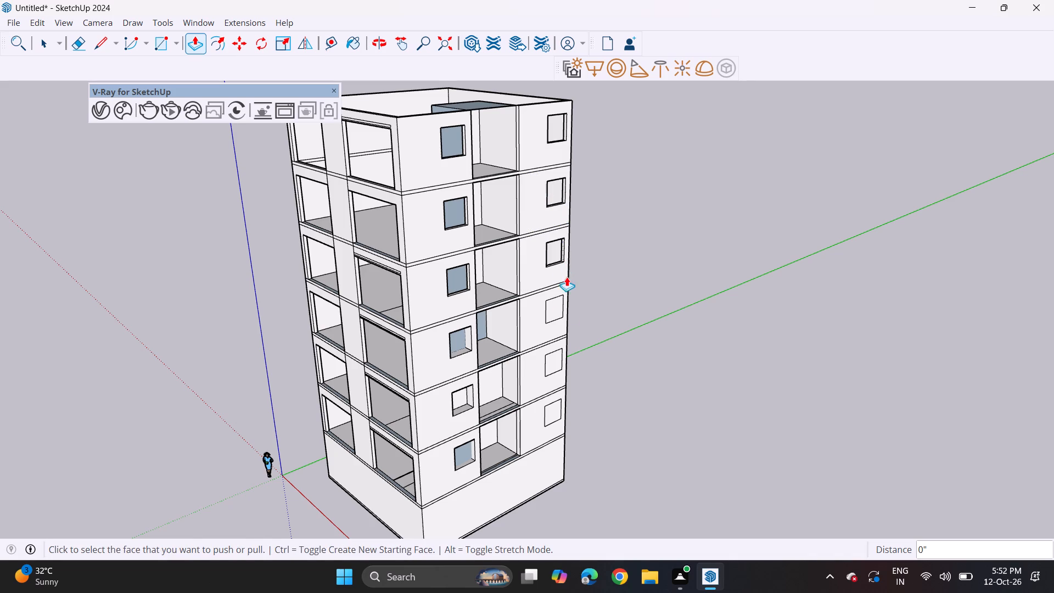
pyautogui.click(556, 307)
pyautogui.click(556, 307)
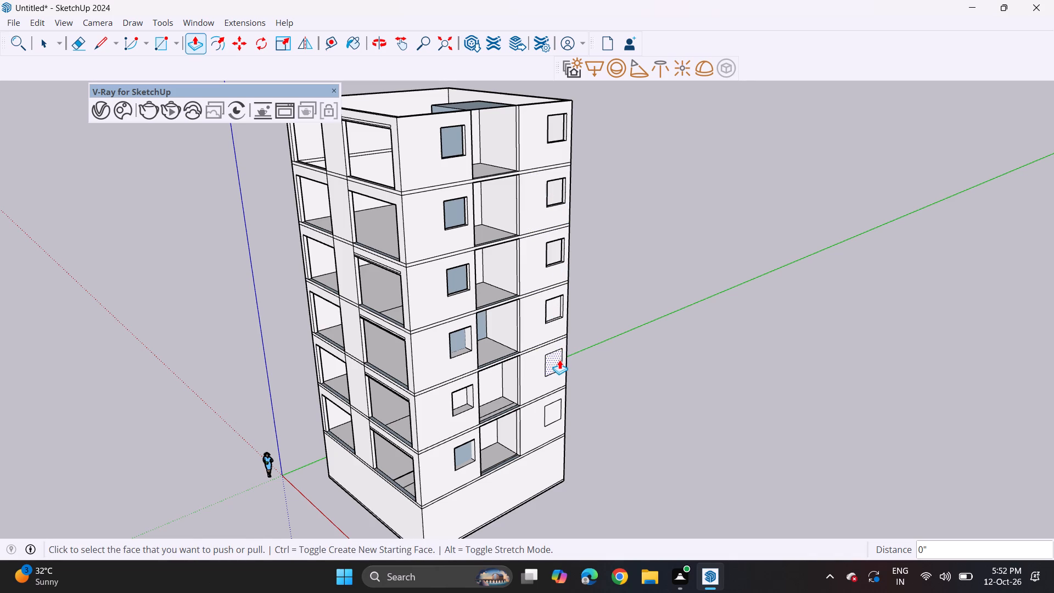
pyautogui.doubleClick(559, 360)
pyautogui.doubleClick(555, 407)
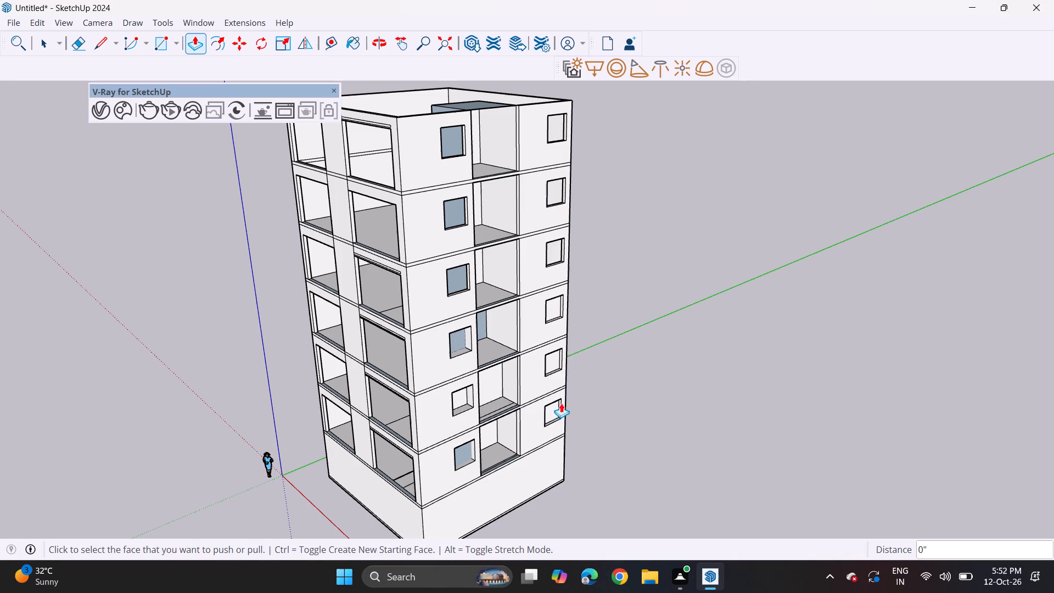
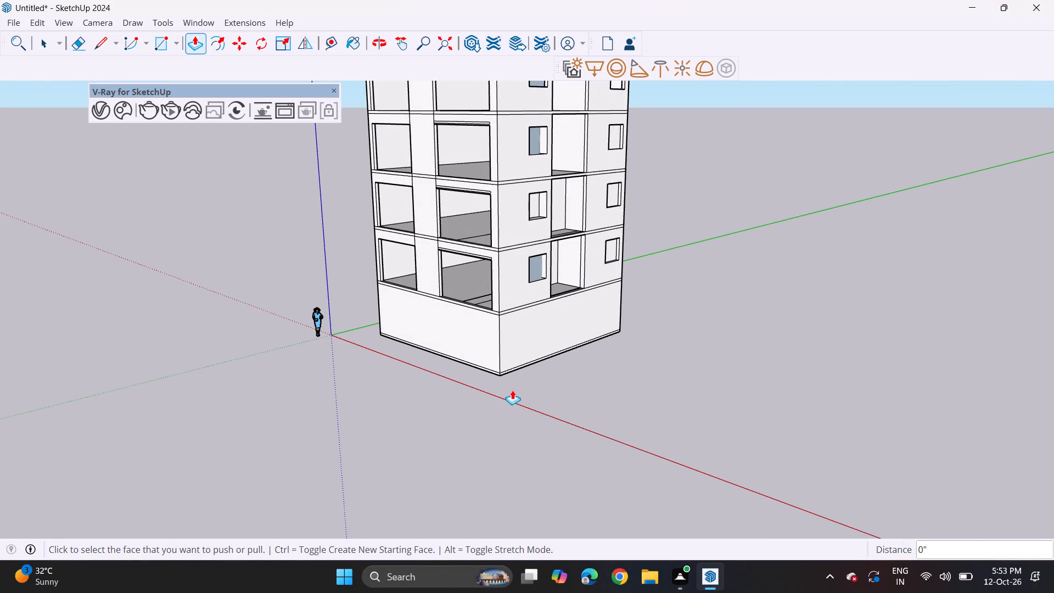
# Draw a rectangle about 13' 8" by 8' 5 3/8" on the ground storey's front wall, below the wider openings.
pyautogui.scroll(3, 458, 332)
pyautogui.moveTo(465, 326); pyautogui.dragTo(642, 323, button='middle')
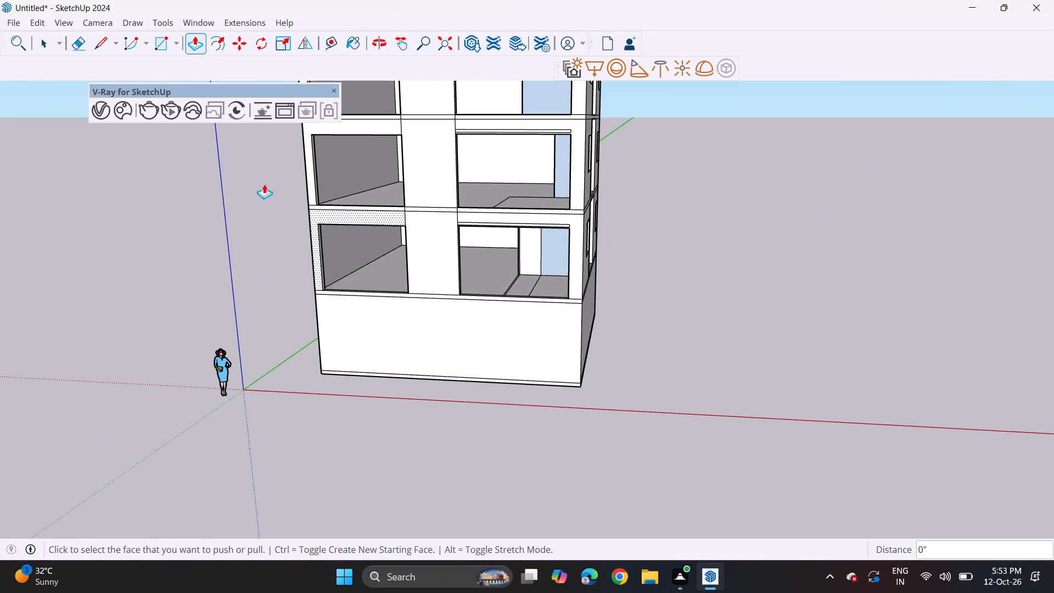
pyautogui.click(158, 46)
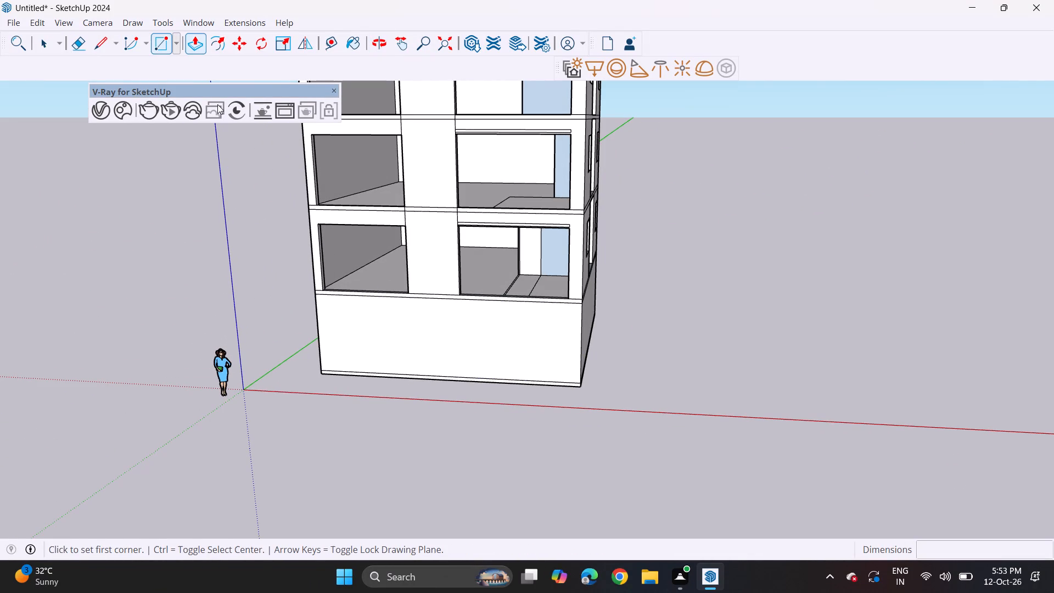
pyautogui.scroll(3, 482, 320)
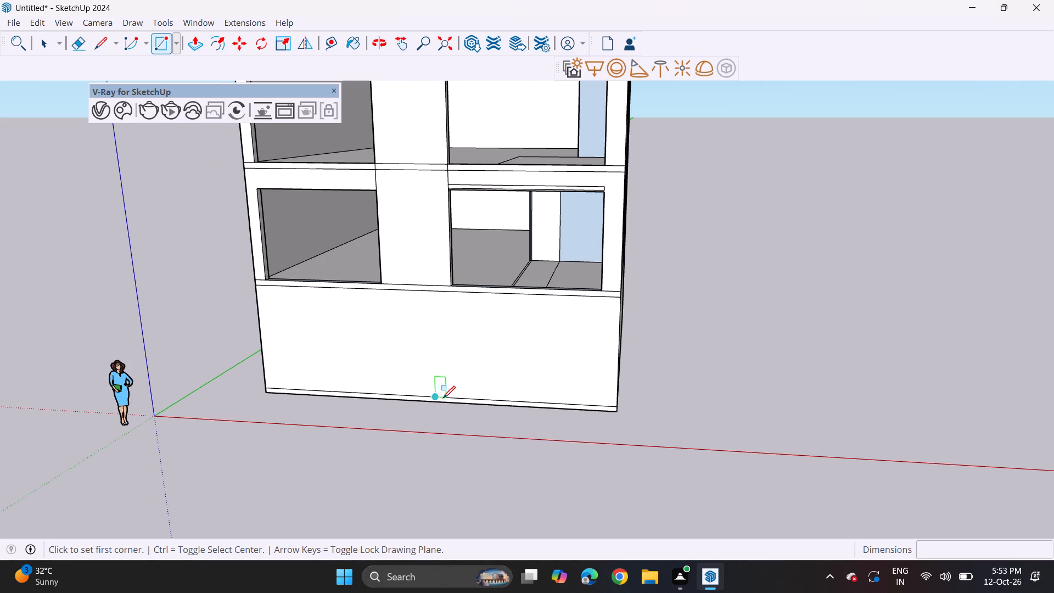
pyautogui.click(604, 403)
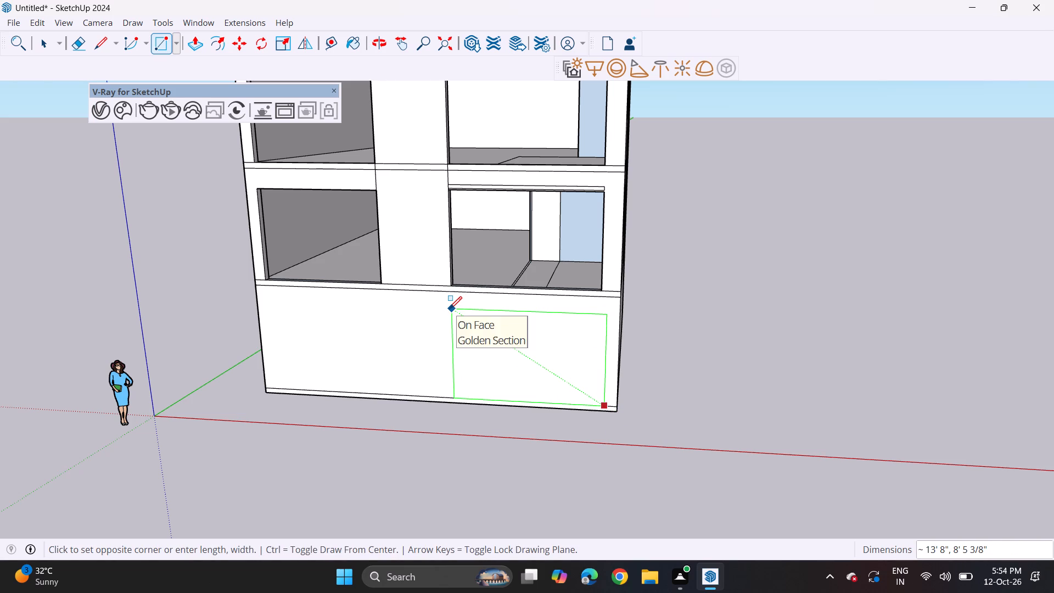
pyautogui.click(450, 309)
# Push the ground-storey rectangle inward in repeated pushes, the last about 2' 6 3/4", to hollow out a deep opening.
pyautogui.moveTo(189, 45); pyautogui.dragTo(194, 48)
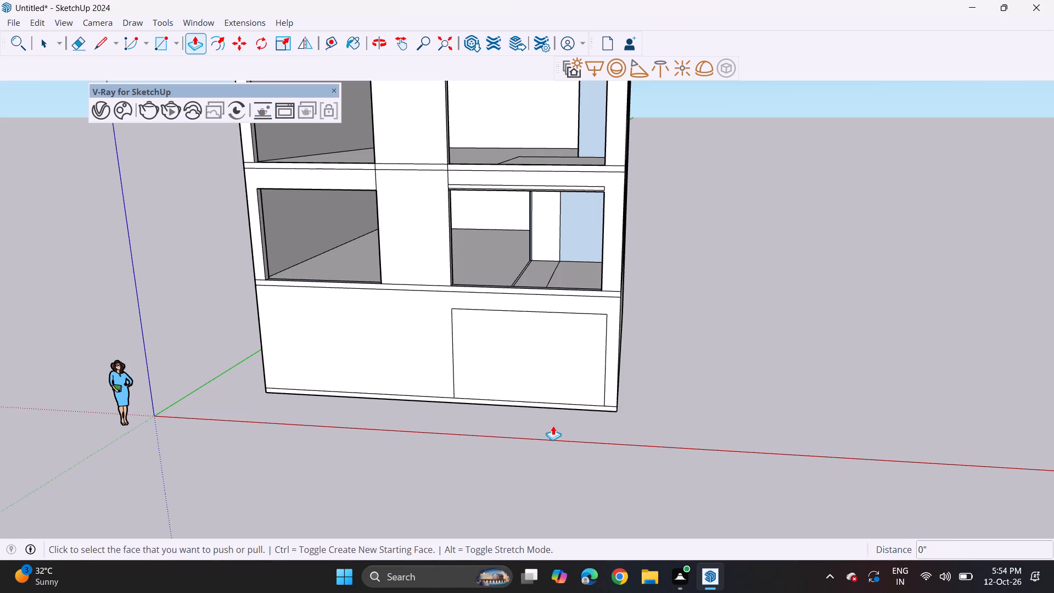
pyautogui.moveTo(553, 426); pyautogui.dragTo(498, 459, button='middle')
pyautogui.click(504, 391)
pyautogui.click(509, 381)
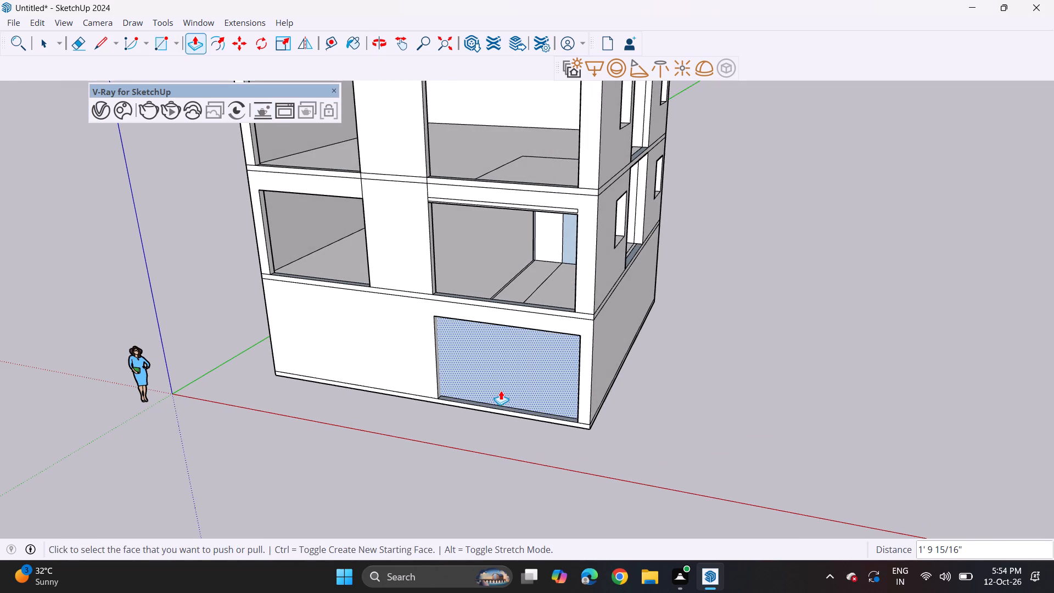
pyautogui.click(501, 390)
pyautogui.click(514, 374)
pyautogui.click(513, 375)
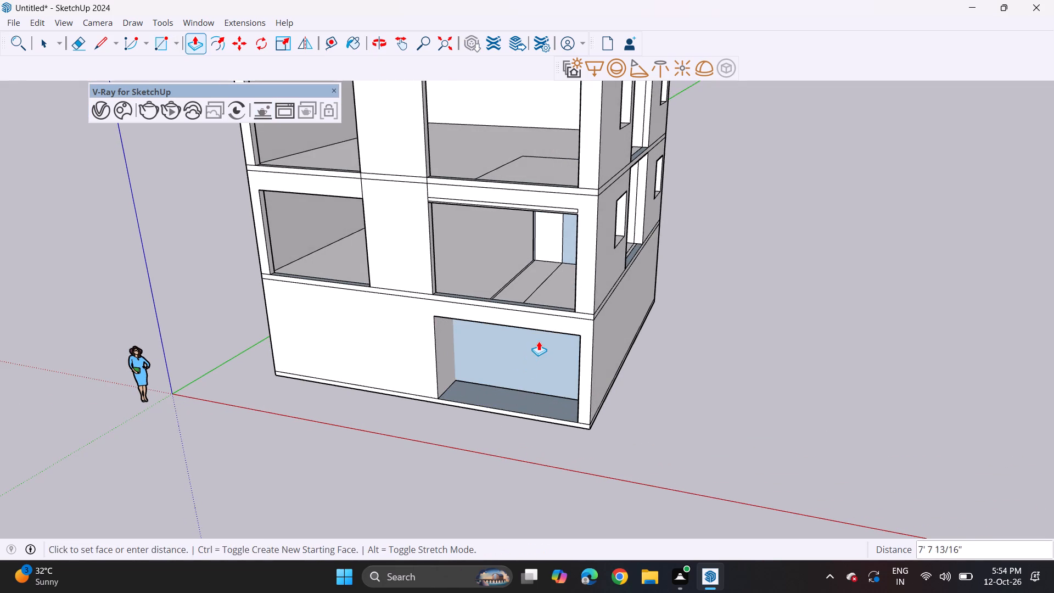
pyautogui.click(539, 341)
pyautogui.click(529, 363)
pyautogui.click(545, 343)
pyautogui.moveTo(539, 360); pyautogui.dragTo(556, 347)
pyautogui.click(563, 343)
pyautogui.moveTo(564, 340); pyautogui.dragTo(631, 294, button='middle')
pyautogui.click(580, 326)
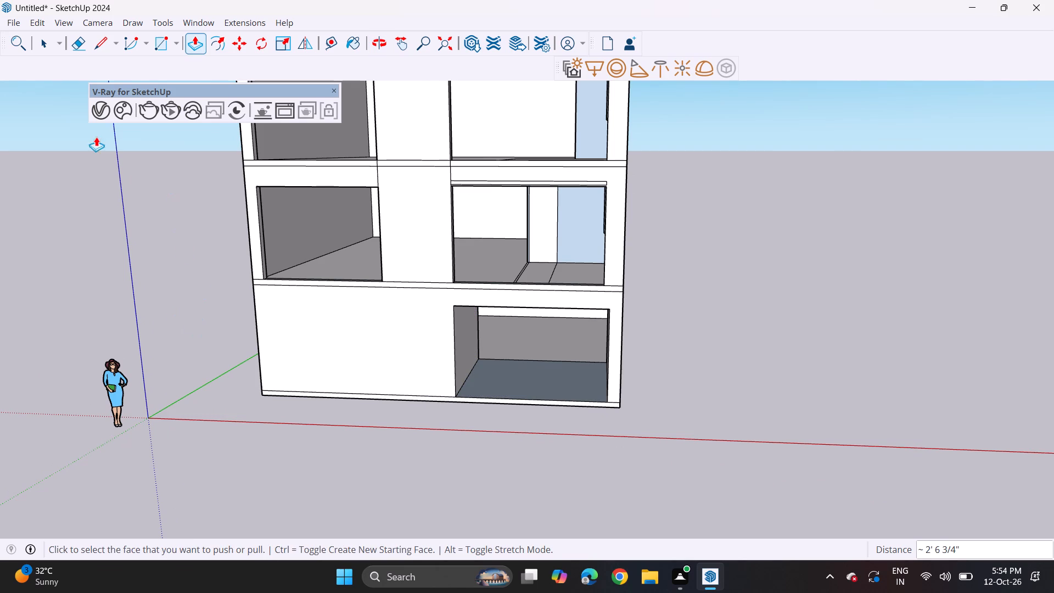
# Pull the slab-thickness strip on the rear wall forward about 32' 5 13/16" to form the top storey's floor slab.
pyautogui.click(167, 46)
pyautogui.scroll(-7, 439, 308)
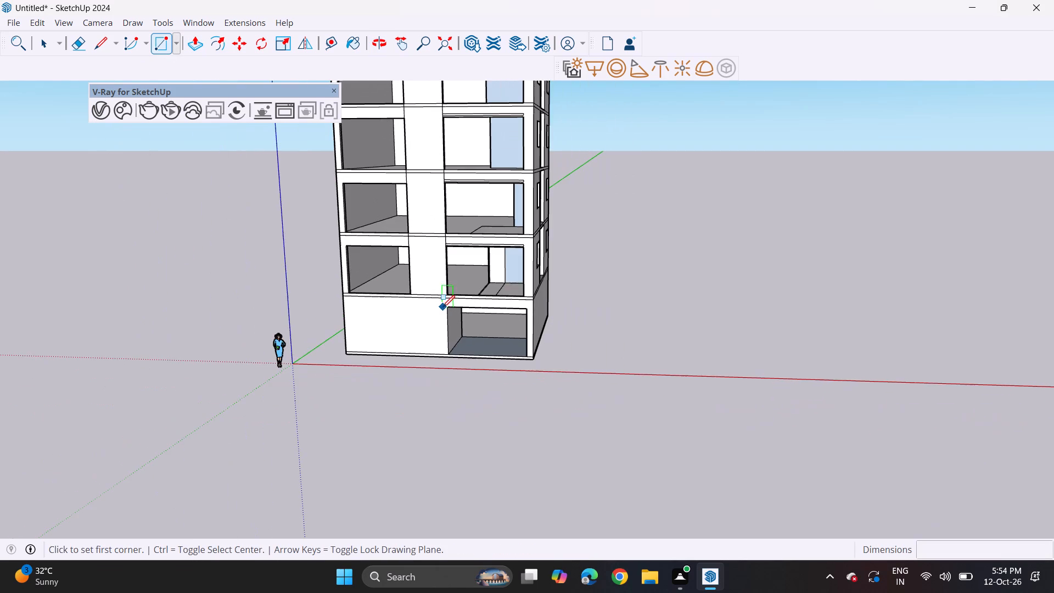
pyautogui.keyDown('shift'); pyautogui.moveTo(434, 277); pyautogui.dragTo(431, 439, button='middle'); pyautogui.keyUp('shift')
pyautogui.scroll(1, 423, 375)
pyautogui.scroll(-4, 423, 374)
pyautogui.moveTo(447, 376); pyautogui.dragTo(376, 348, button='middle')
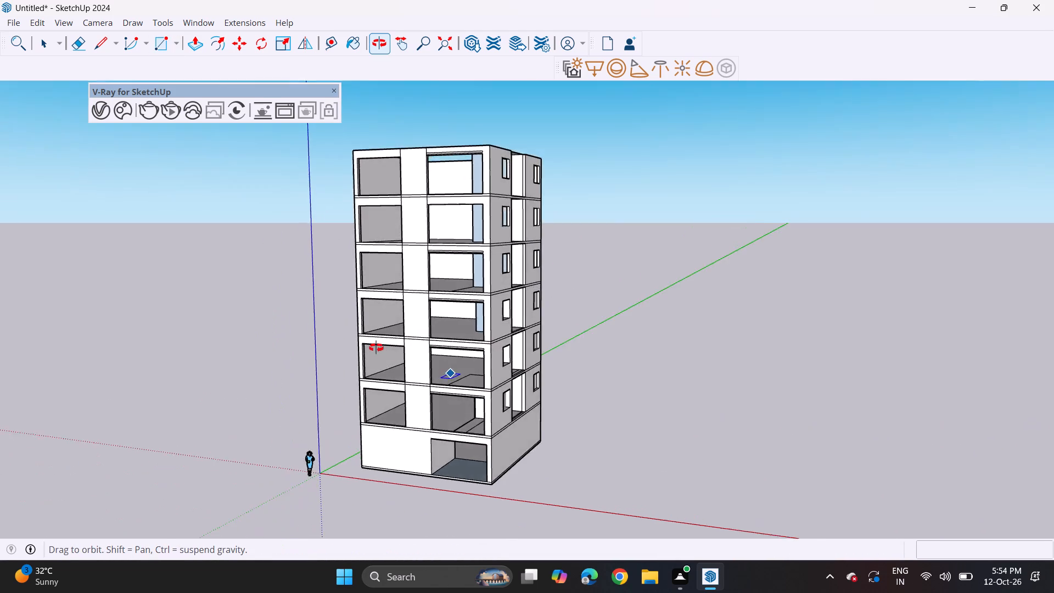
pyautogui.moveTo(376, 348); pyautogui.dragTo(468, 299, button='middle')
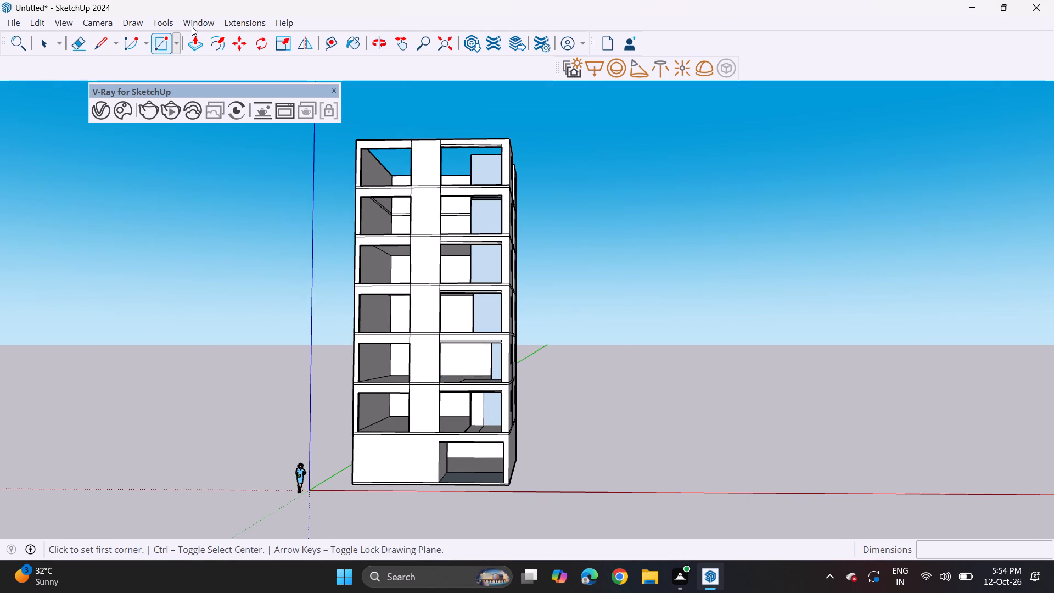
pyautogui.moveTo(473, 190); pyautogui.dragTo(433, 274, button='middle')
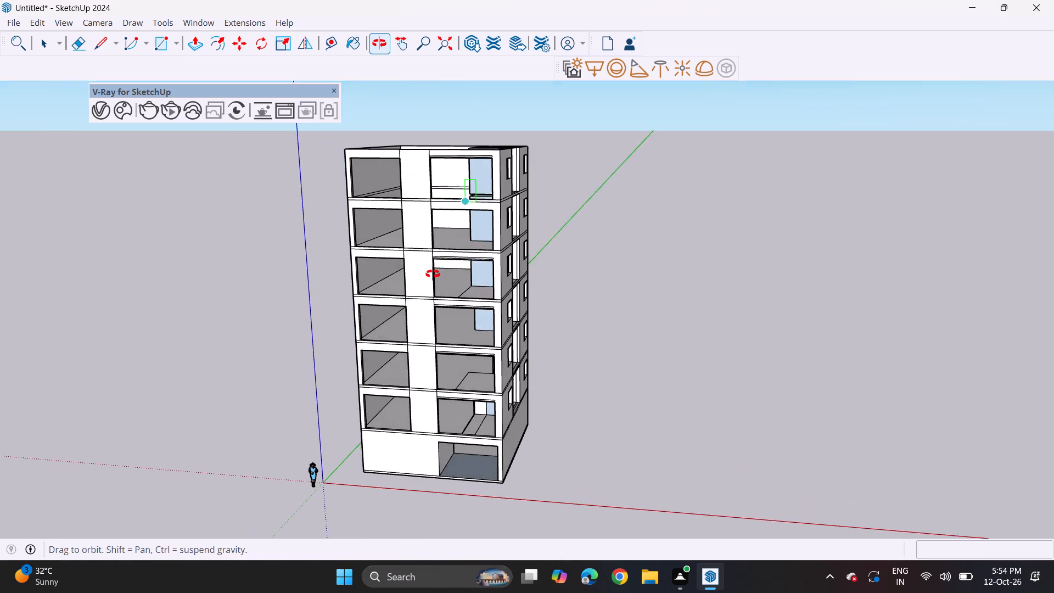
pyautogui.moveTo(433, 274); pyautogui.dragTo(502, 317, button='middle')
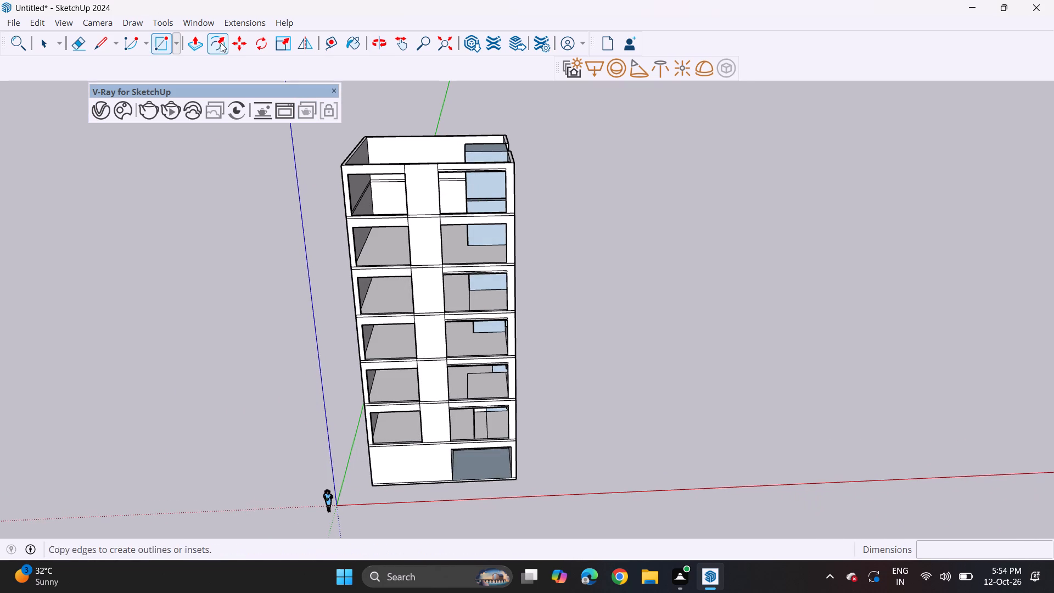
pyautogui.click(196, 41)
pyautogui.scroll(3, 378, 199)
pyautogui.click(386, 174)
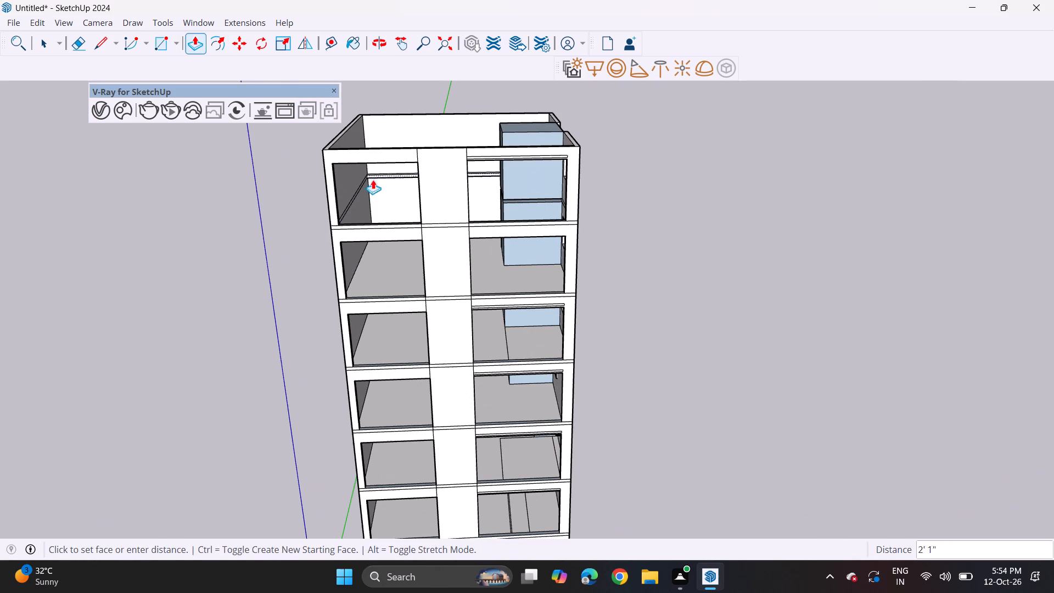
pyautogui.click(342, 224)
# Delete the vertical edge inside the side-wall recess on the storey directly above the ground storey.
pyautogui.moveTo(482, 227); pyautogui.dragTo(403, 154, button='middle')
pyautogui.scroll(-4, 501, 296)
pyautogui.moveTo(510, 317); pyautogui.dragTo(420, 290, button='middle')
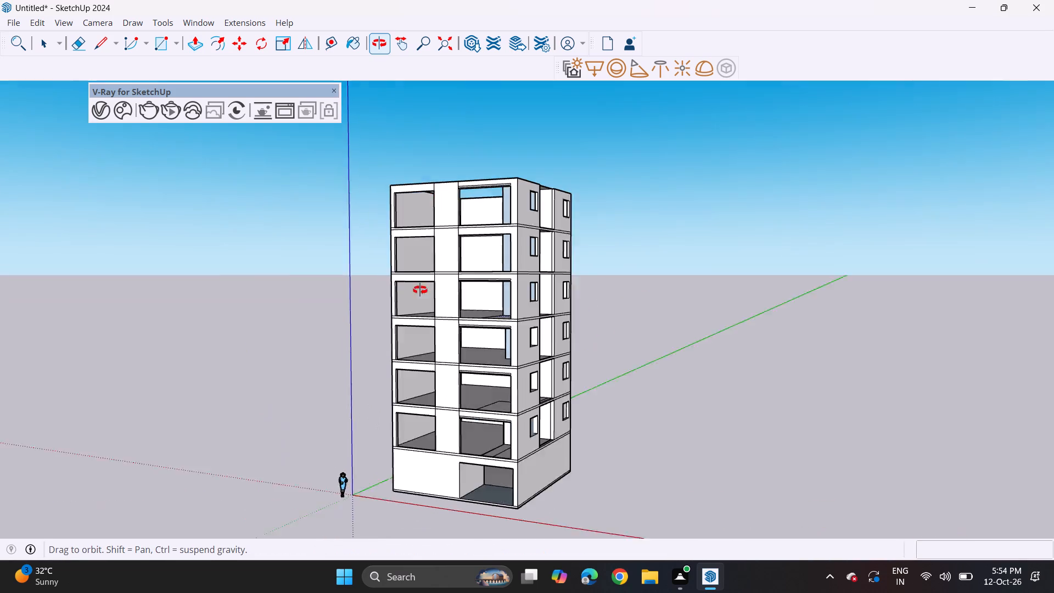
pyautogui.moveTo(420, 290); pyautogui.dragTo(416, 245, button='middle')
pyautogui.scroll(3, 593, 401)
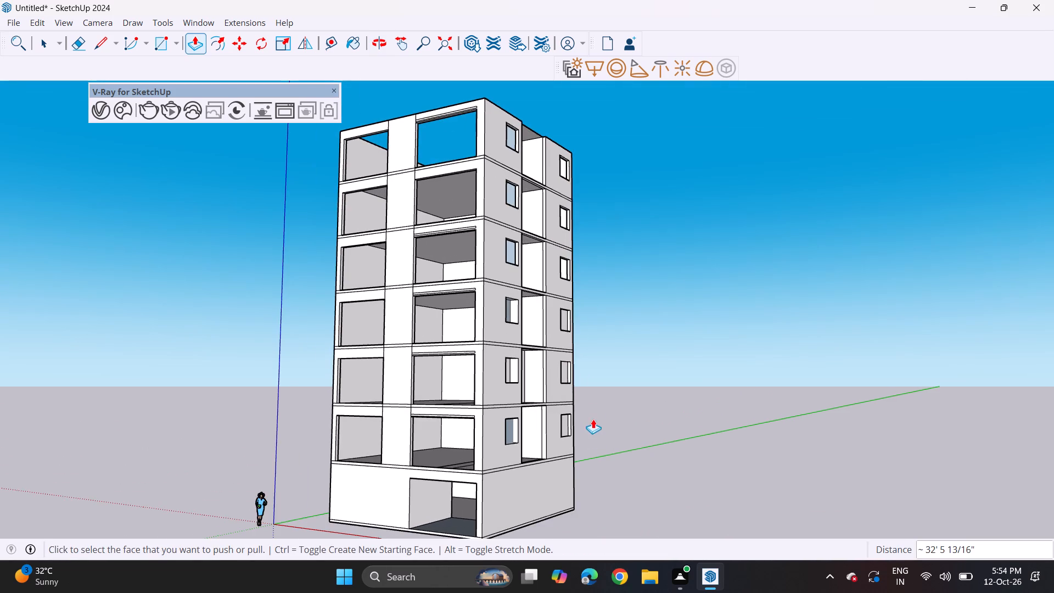
pyautogui.scroll(1, 564, 447)
pyautogui.moveTo(540, 455); pyautogui.dragTo(576, 521, button='middle')
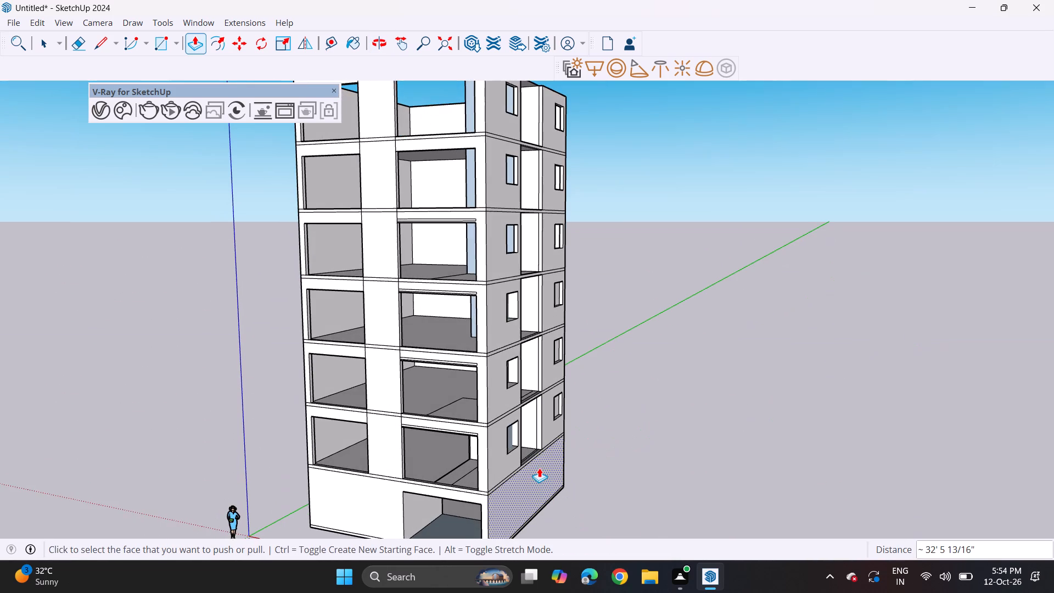
pyautogui.scroll(13, 547, 442)
pyautogui.press('space')
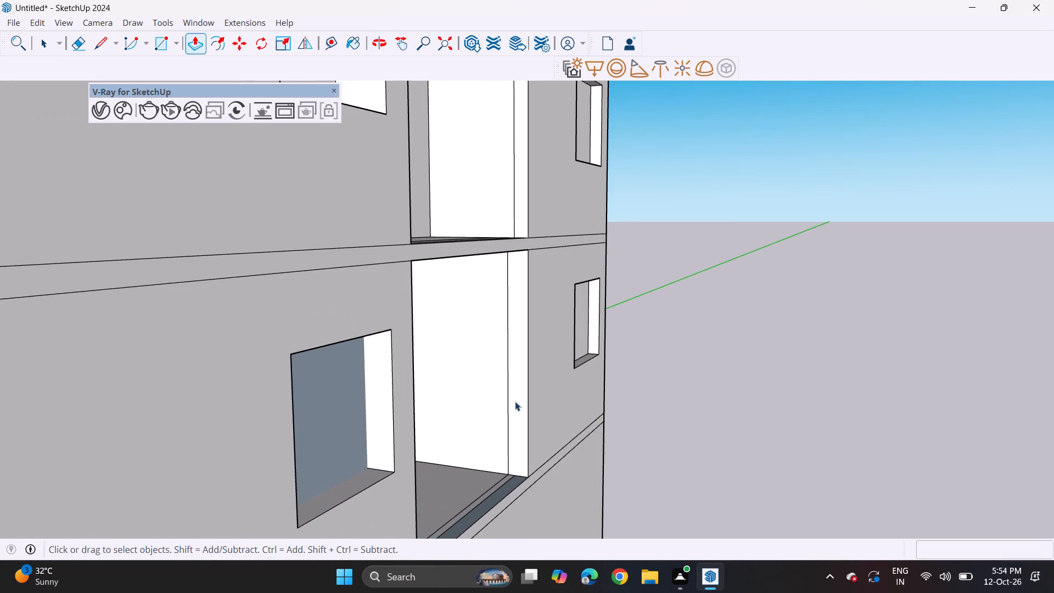
pyautogui.click(507, 407)
pyautogui.press('Delete')
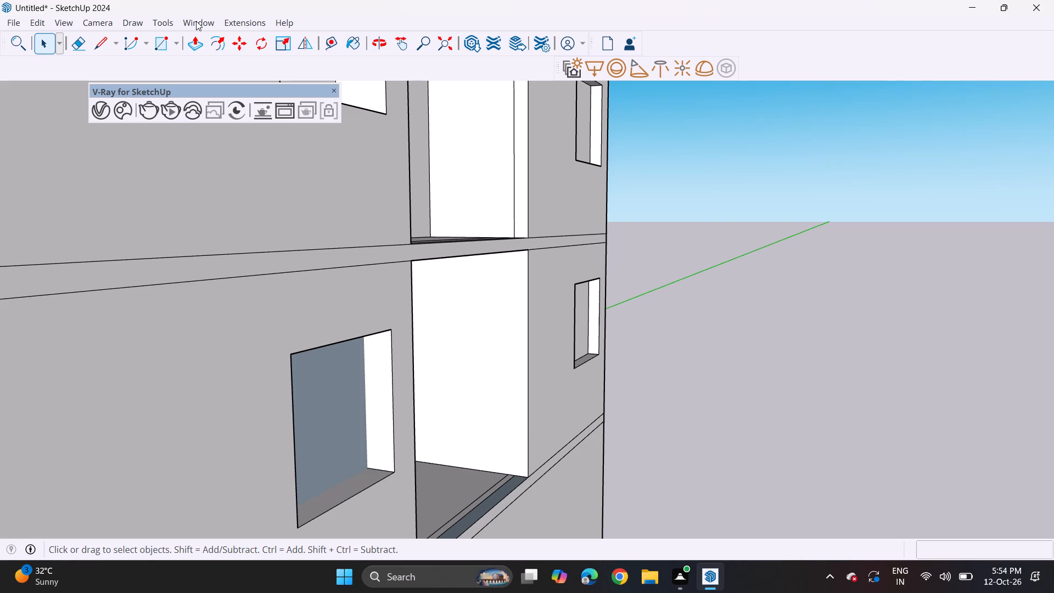
# Draw a new 10' vertical line on that recess's wall, from the floor slab's inner edge up to the slab above.
pyautogui.click(101, 48)
pyautogui.click(516, 475)
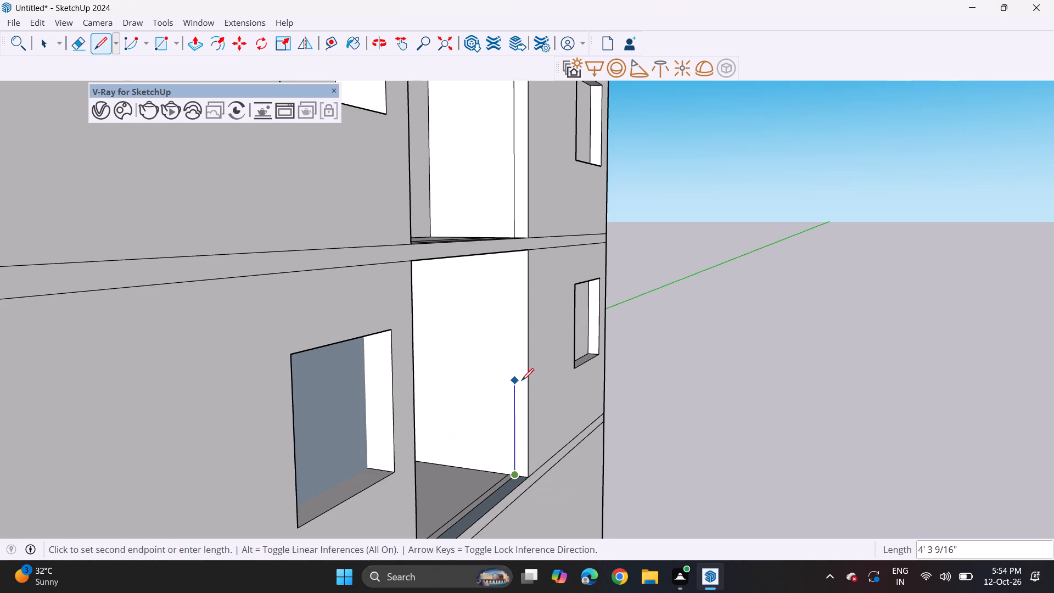
pyautogui.moveTo(522, 381); pyautogui.dragTo(514, 260, button='middle')
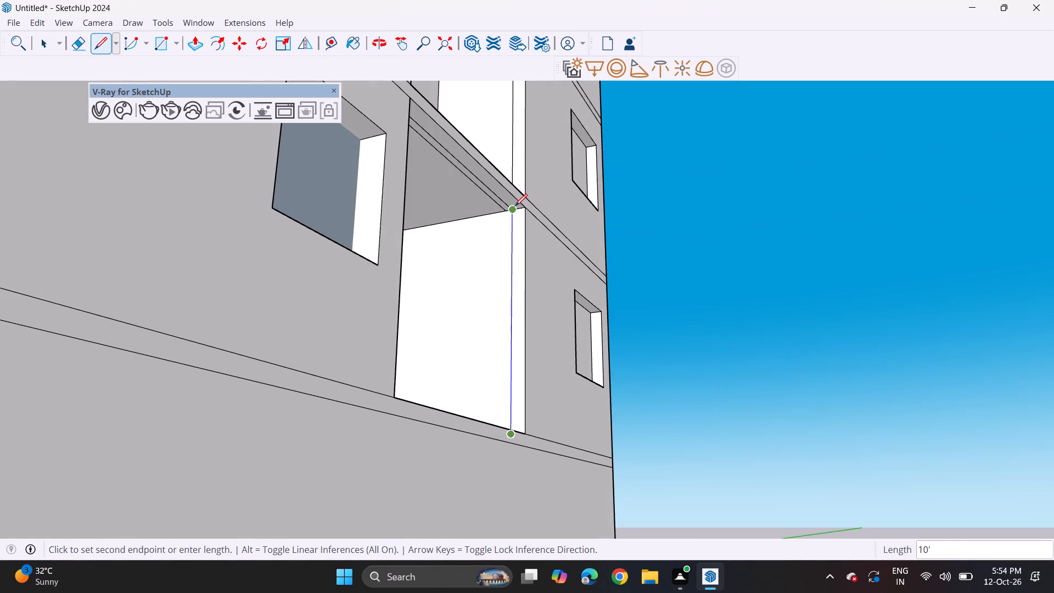
pyautogui.click(515, 206)
# Examine the side-wall recesses, the front openings and the open top of the building.
pyautogui.moveTo(497, 227); pyautogui.dragTo(514, 438, button='middle')
pyautogui.scroll(-4, 496, 409)
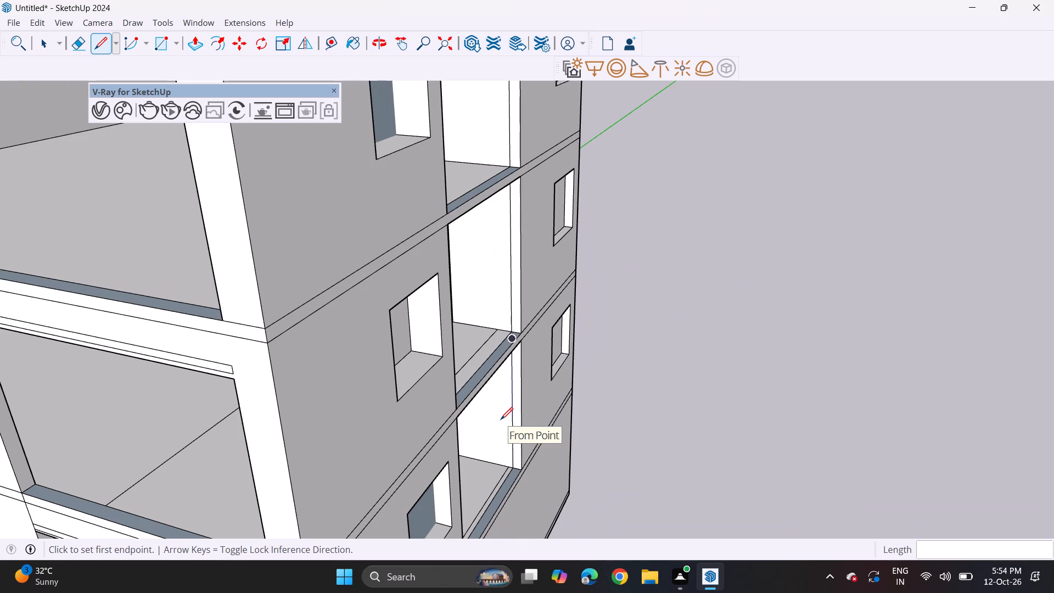
pyautogui.moveTo(501, 419); pyautogui.dragTo(467, 383, button='middle')
pyautogui.moveTo(472, 404); pyautogui.dragTo(489, 292, button='middle')
pyautogui.scroll(-7, 498, 297)
pyautogui.keyDown('shift'); pyautogui.moveTo(494, 357); pyautogui.dragTo(491, 299, button='middle'); pyautogui.keyUp('shift')
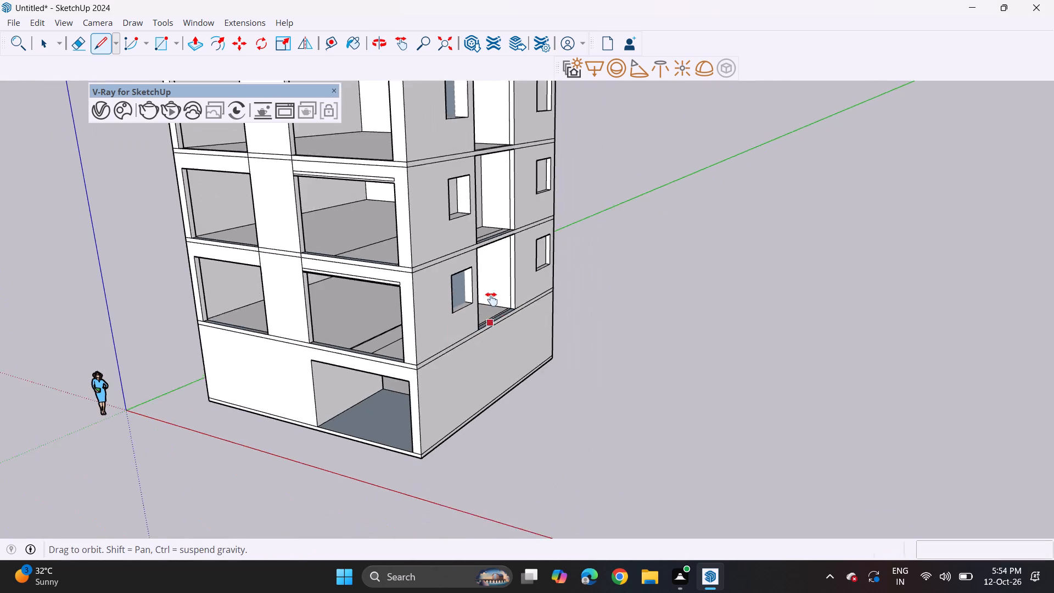
pyautogui.keyDown('shift'); pyautogui.moveTo(491, 299); pyautogui.dragTo(532, 497, button='middle'); pyautogui.keyUp('shift')
pyautogui.moveTo(519, 474); pyautogui.dragTo(514, 405, button='middle')
pyautogui.scroll(-6, 514, 392)
pyautogui.keyDown('shift'); pyautogui.moveTo(517, 434); pyautogui.dragTo(511, 391, button='middle'); pyautogui.keyUp('shift')
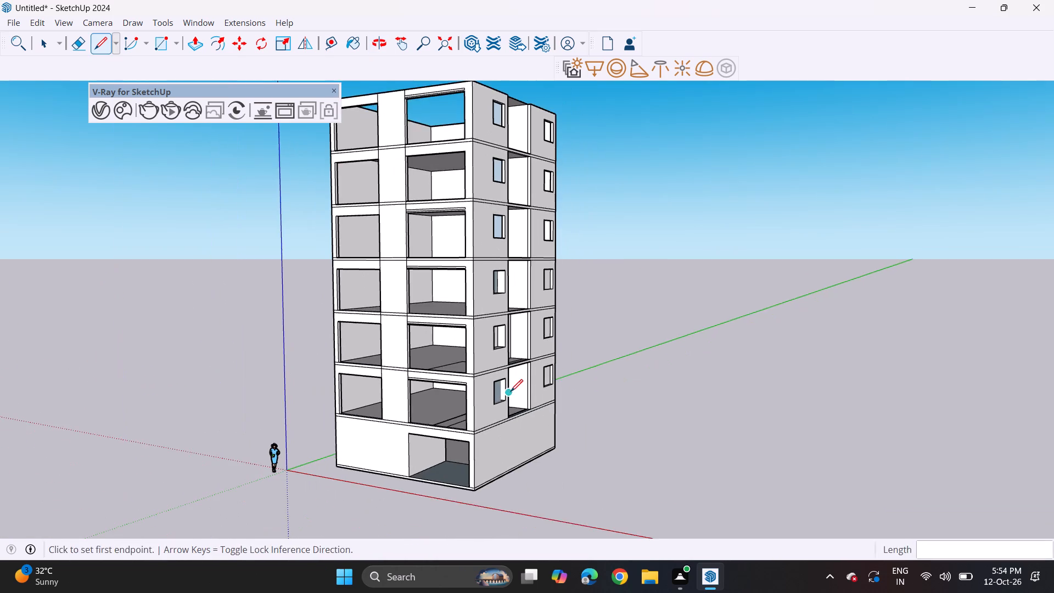
pyautogui.moveTo(511, 391); pyautogui.dragTo(507, 370, button='middle')
pyautogui.moveTo(507, 215); pyautogui.dragTo(529, 298, button='middle')
pyautogui.moveTo(509, 176); pyautogui.dragTo(556, 397, button='middle')
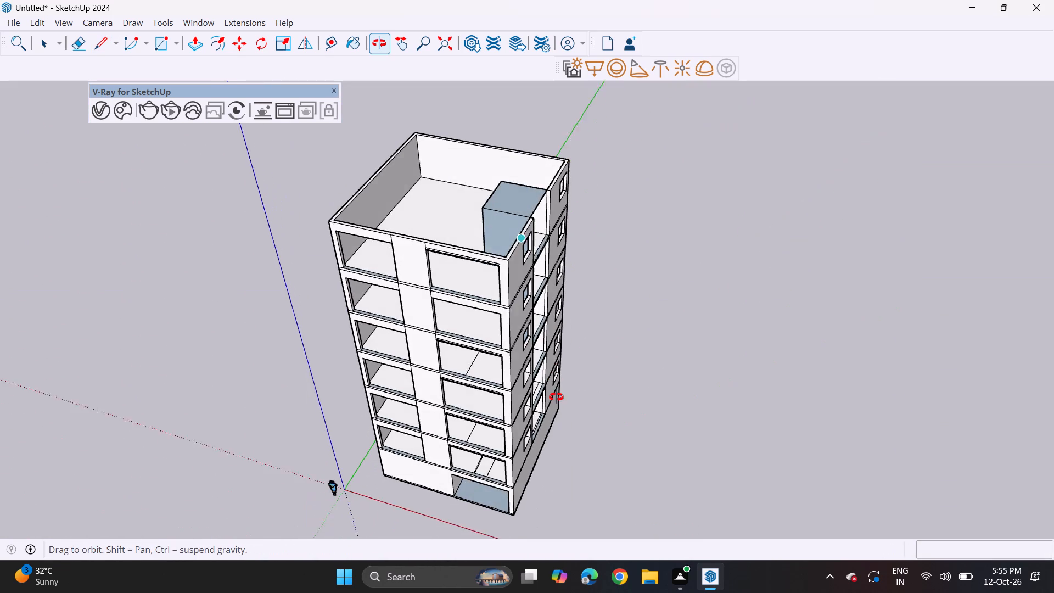
pyautogui.moveTo(556, 397); pyautogui.dragTo(556, 402, button='middle')
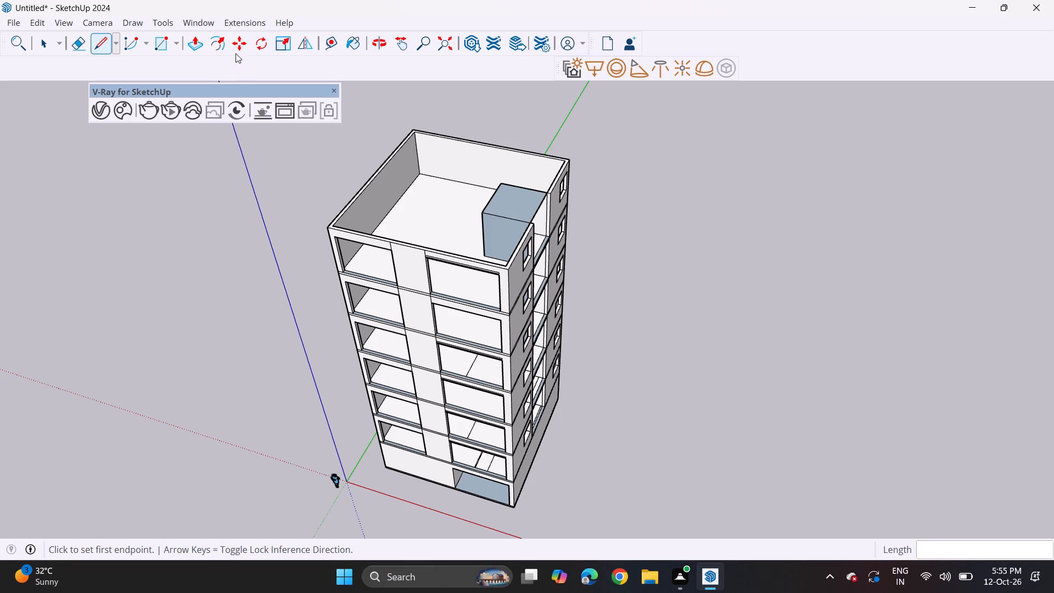
# Draw an upright rotated rectangle along the rear wall's top outer edge, spanning the building's width and 6" high.
pyautogui.click(176, 47)
pyautogui.click(180, 75)
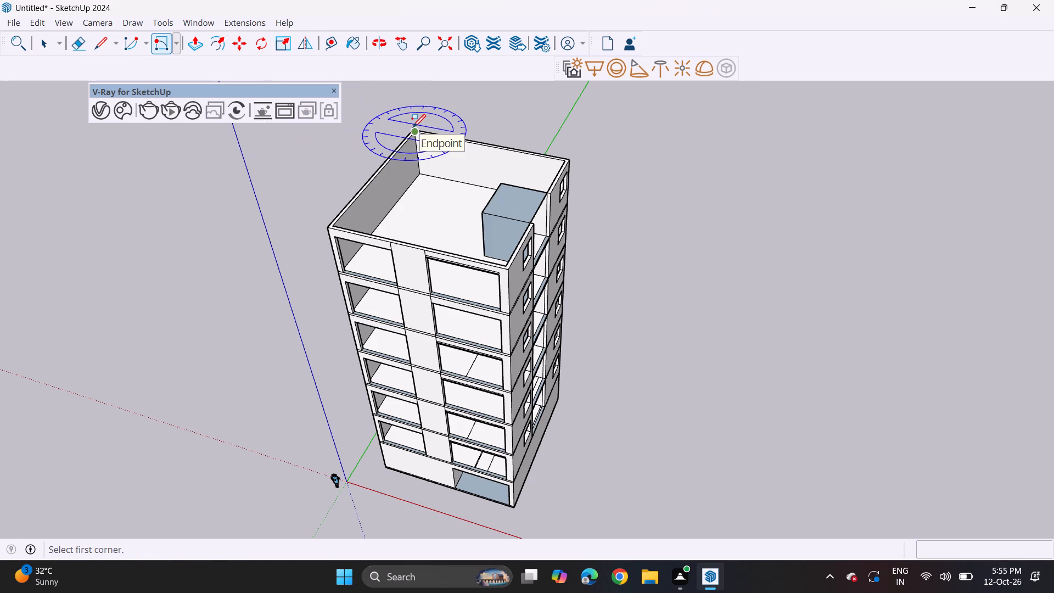
pyautogui.moveTo(412, 127); pyautogui.dragTo(428, 203, button='middle')
pyautogui.scroll(4, 401, 118)
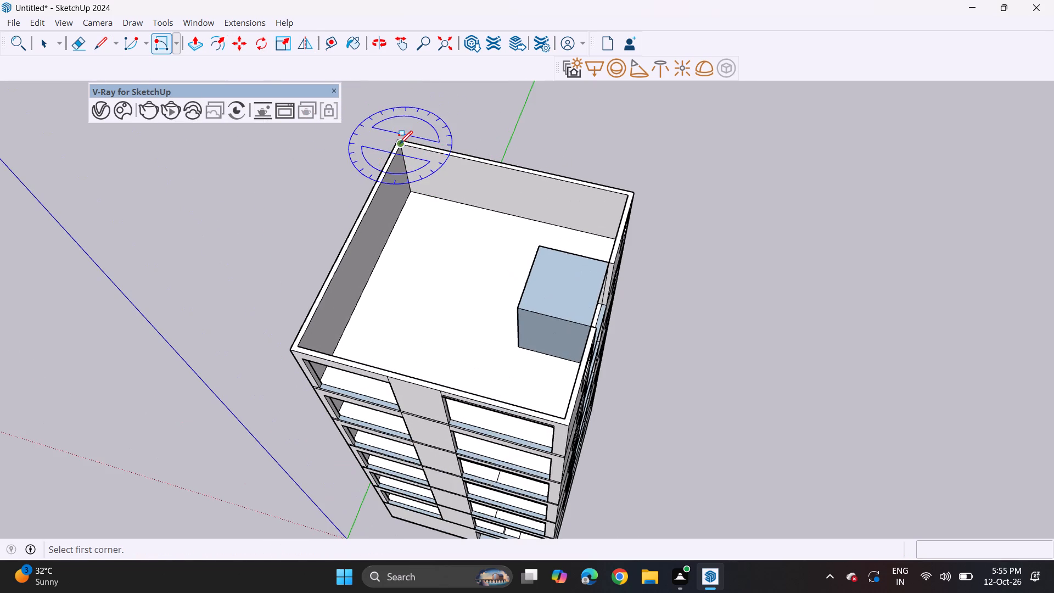
pyautogui.scroll(7, 396, 131)
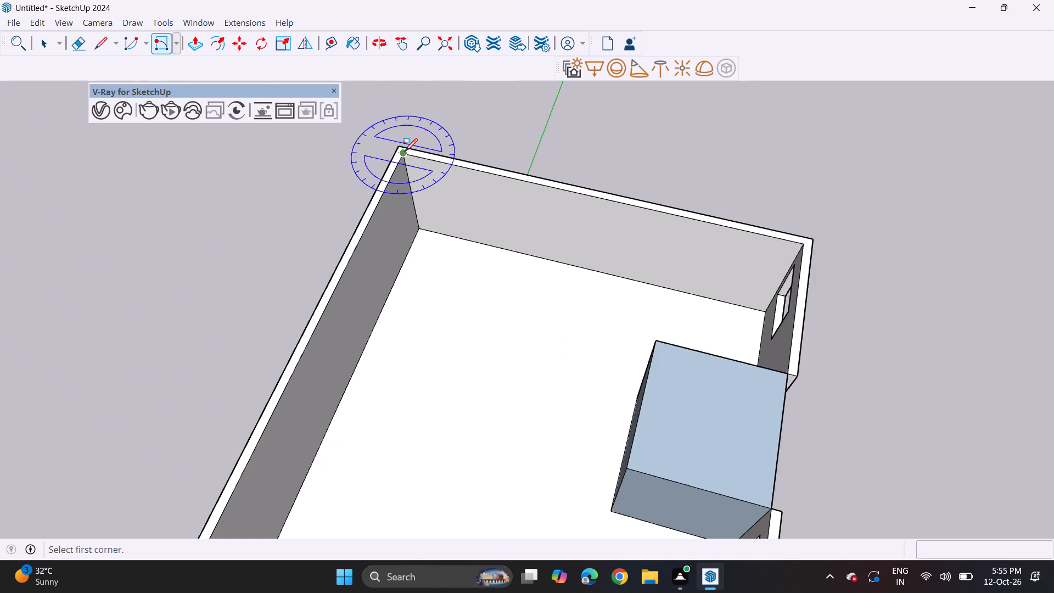
pyautogui.scroll(2, 404, 151)
pyautogui.click(397, 142)
pyautogui.scroll(-5, 682, 191)
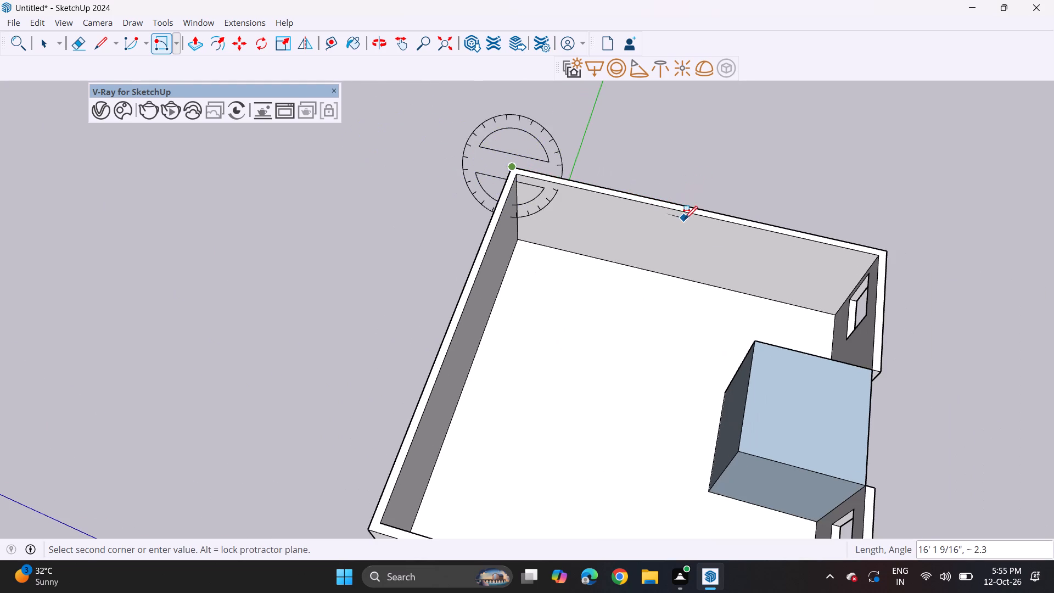
pyautogui.keyDown('shift'); pyautogui.moveTo(628, 205); pyautogui.dragTo(349, 141, button='middle'); pyautogui.keyUp('shift')
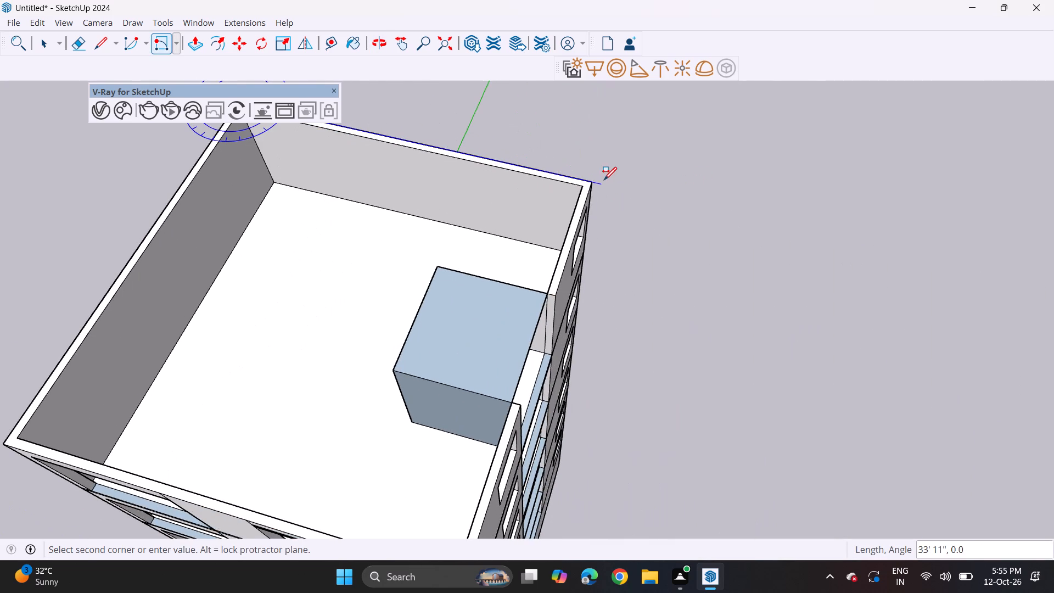
pyautogui.click(593, 178)
pyautogui.moveTo(588, 156); pyautogui.dragTo(442, 67, button='middle')
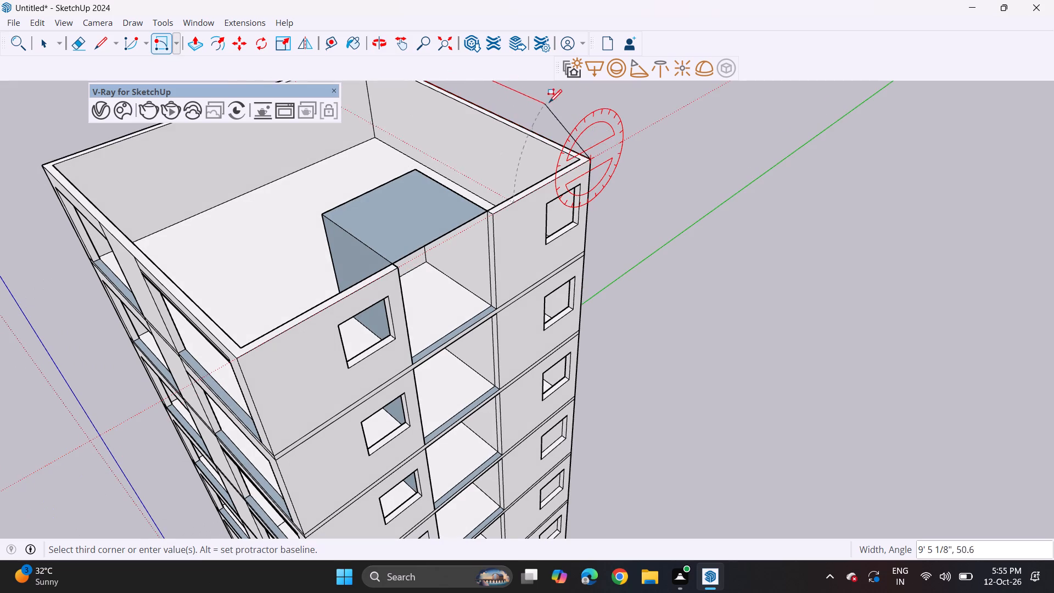
pyautogui.press('6')
pyautogui.press('Return')
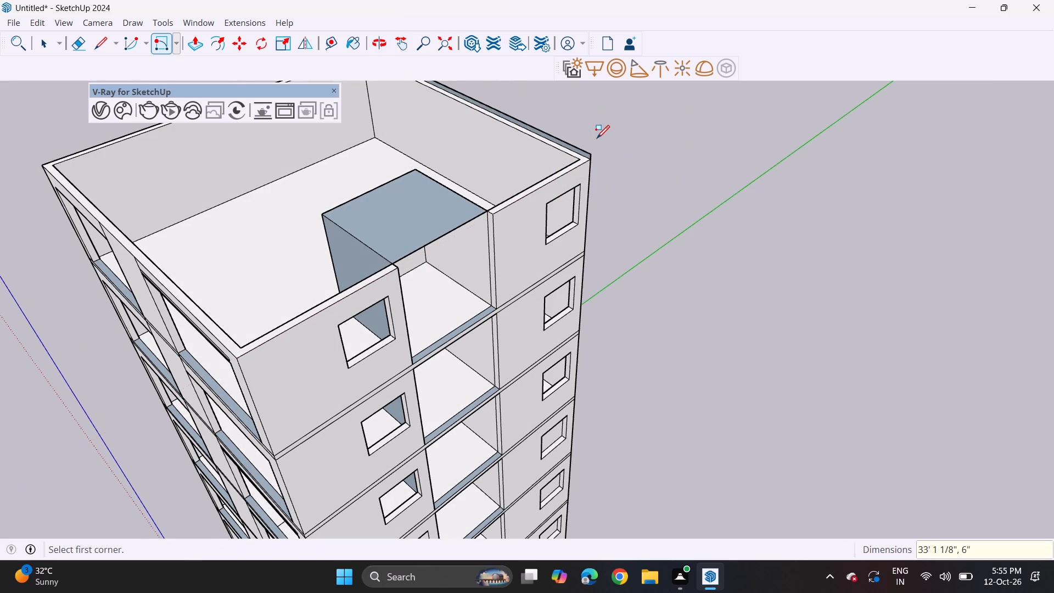
# Extrude the 6" high rectangle forward 33' 9 1/4" to the front corner to form the roof slab.
pyautogui.scroll(3, 578, 180)
pyautogui.press('p')
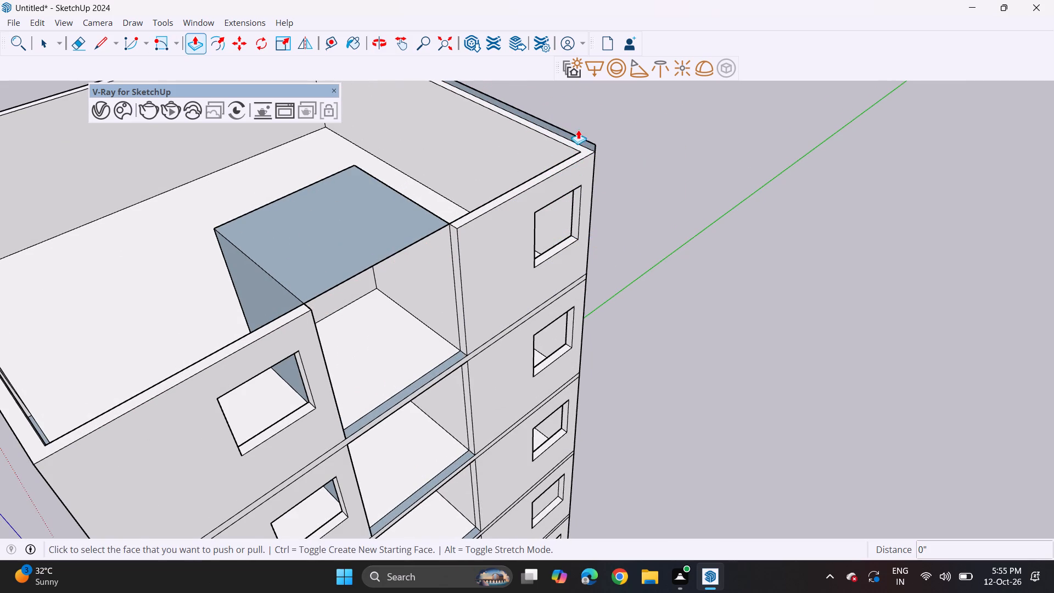
pyautogui.click(580, 137)
pyautogui.click(578, 142)
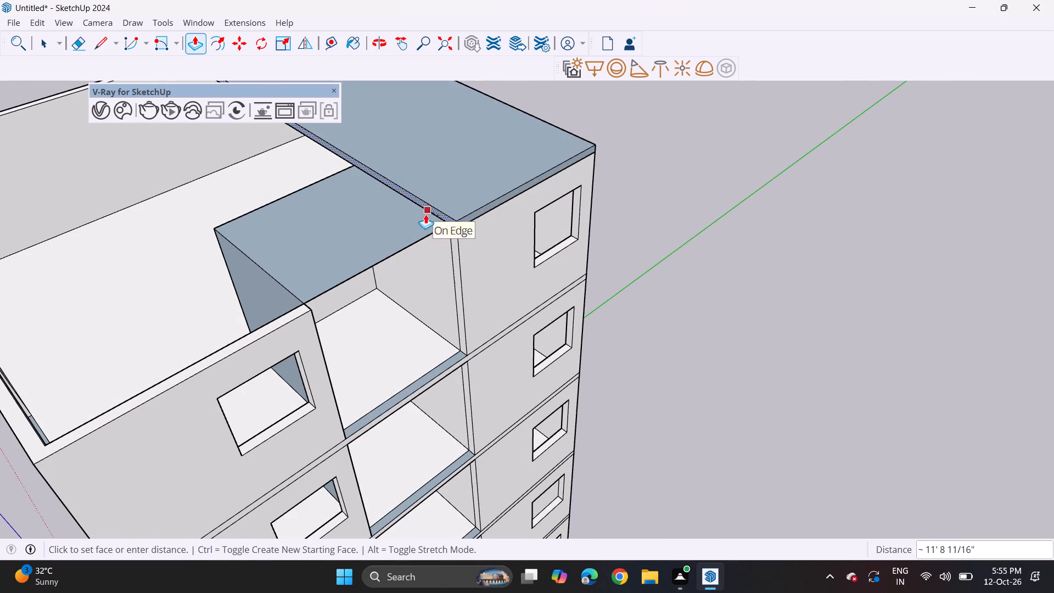
pyautogui.scroll(-4, 425, 216)
pyautogui.keyDown('shift'); pyautogui.moveTo(438, 222); pyautogui.dragTo(548, 174, button='middle'); pyautogui.keyUp('shift')
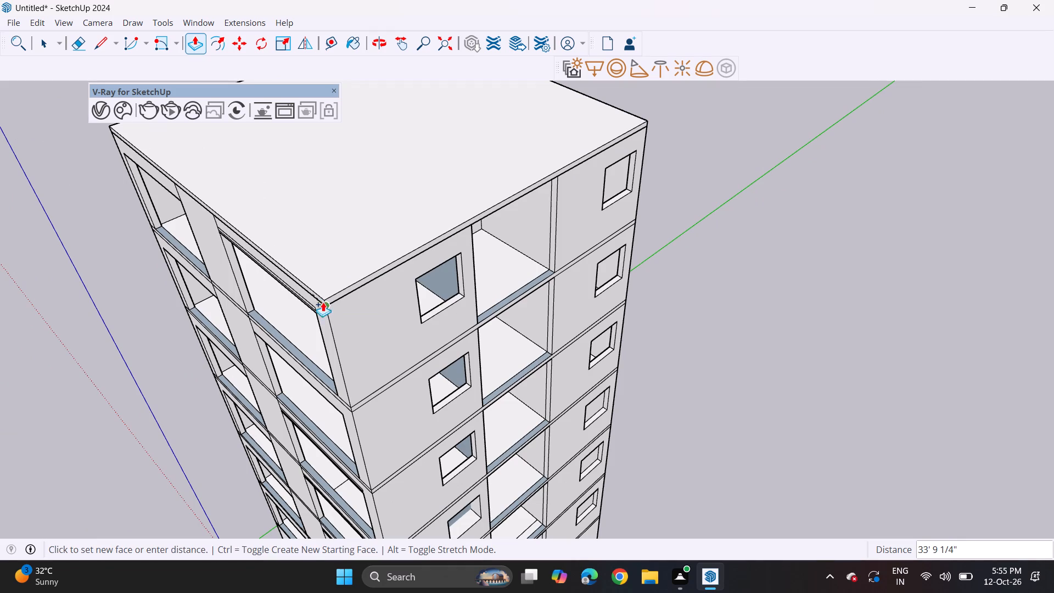
pyautogui.click(319, 298)
# Examine the roof slab and the front and side walls of the whole building from several angles.
pyautogui.moveTo(384, 328); pyautogui.dragTo(397, 238, button='middle')
pyautogui.scroll(-3, 400, 236)
pyautogui.moveTo(434, 295); pyautogui.dragTo(441, 266, button='middle')
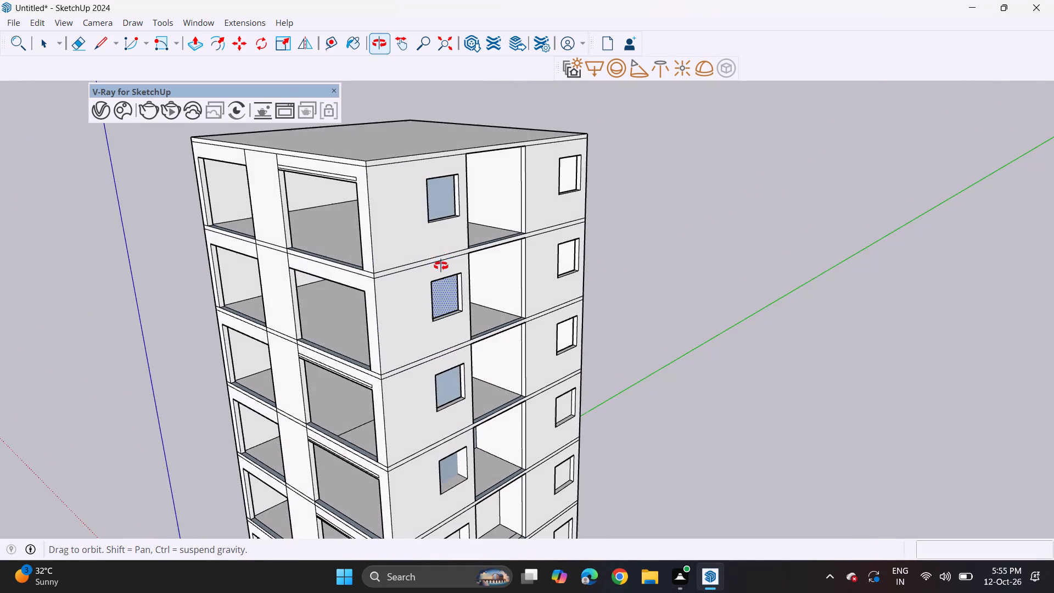
pyautogui.moveTo(441, 266); pyautogui.dragTo(441, 264, button='middle')
pyautogui.scroll(-4, 440, 261)
pyautogui.moveTo(434, 353); pyautogui.dragTo(510, 204, button='middle')
pyautogui.moveTo(513, 340); pyautogui.dragTo(517, 220, button='middle')
pyautogui.keyDown('shift'); pyautogui.moveTo(518, 202); pyautogui.dragTo(533, 303, button='middle'); pyautogui.keyUp('shift')
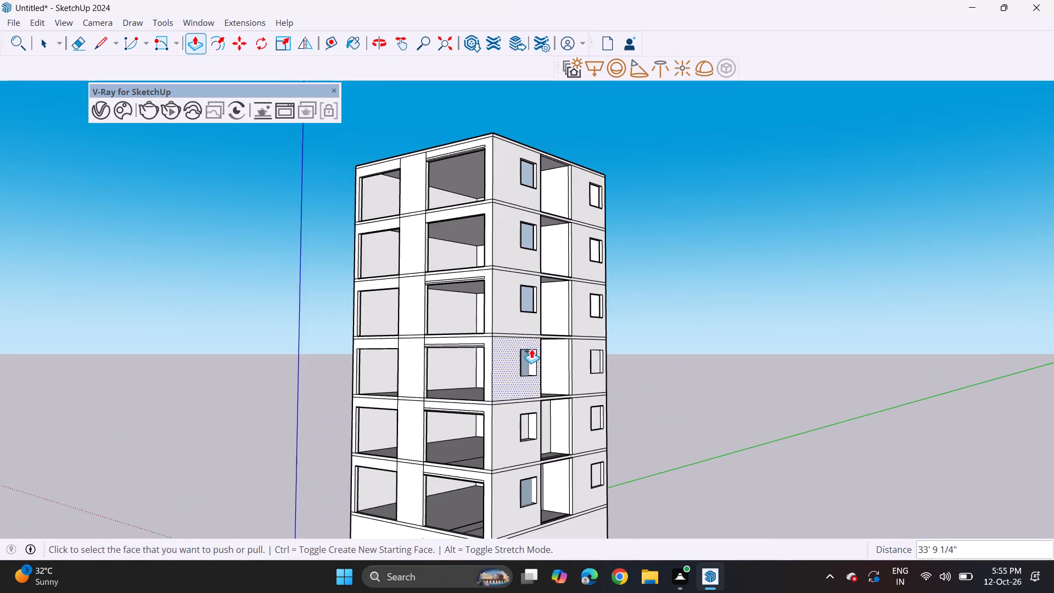
pyautogui.moveTo(531, 349); pyautogui.dragTo(540, 254, button='middle')
pyautogui.scroll(-3, 532, 272)
pyautogui.keyDown('shift'); pyautogui.moveTo(519, 321); pyautogui.dragTo(520, 402, button='middle'); pyautogui.keyUp('shift')
pyautogui.keyDown('shift'); pyautogui.moveTo(518, 233); pyautogui.dragTo(518, 220, button='middle'); pyautogui.keyUp('shift')
pyautogui.moveTo(515, 261); pyautogui.dragTo(517, 292, button='middle')
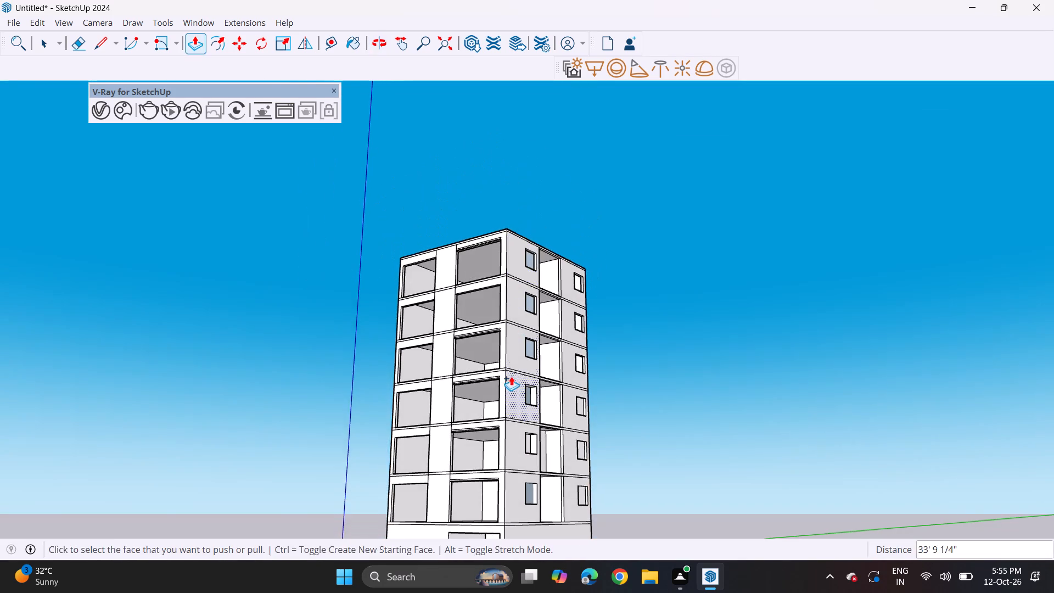
pyautogui.moveTo(511, 376); pyautogui.dragTo(516, 440, button='middle')
pyautogui.moveTo(516, 440); pyautogui.dragTo(490, 356, button='middle')
pyautogui.moveTo(490, 355); pyautogui.dragTo(496, 377, button='middle')
pyautogui.moveTo(493, 360); pyautogui.dragTo(532, 382, button='middle')
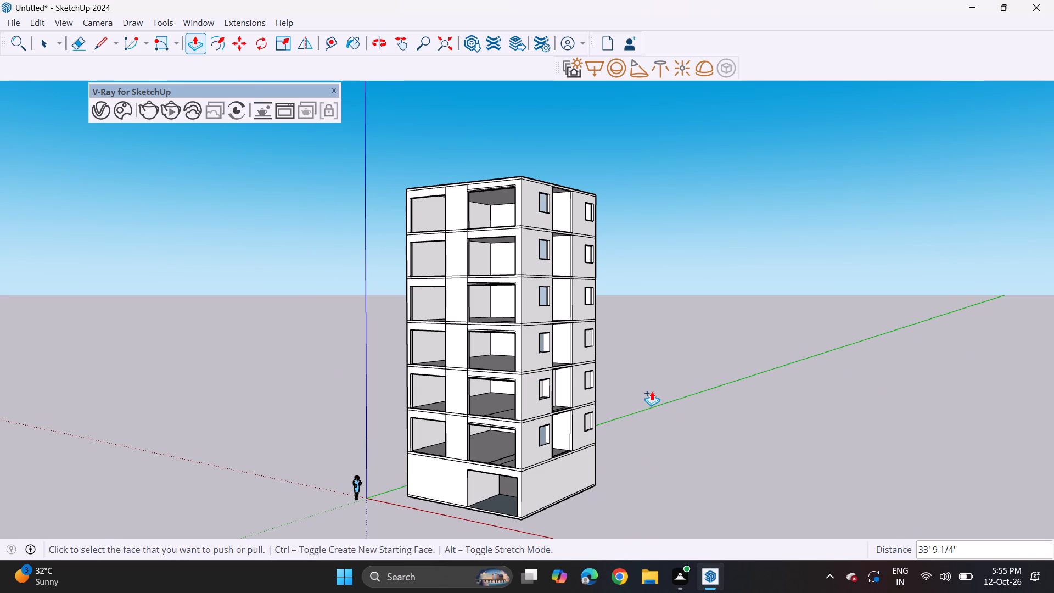
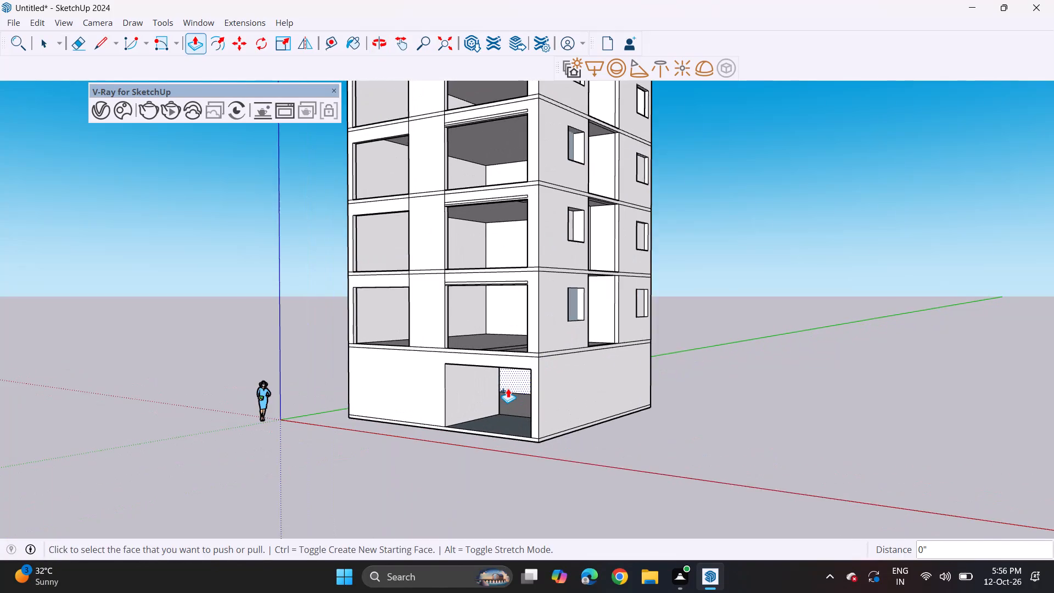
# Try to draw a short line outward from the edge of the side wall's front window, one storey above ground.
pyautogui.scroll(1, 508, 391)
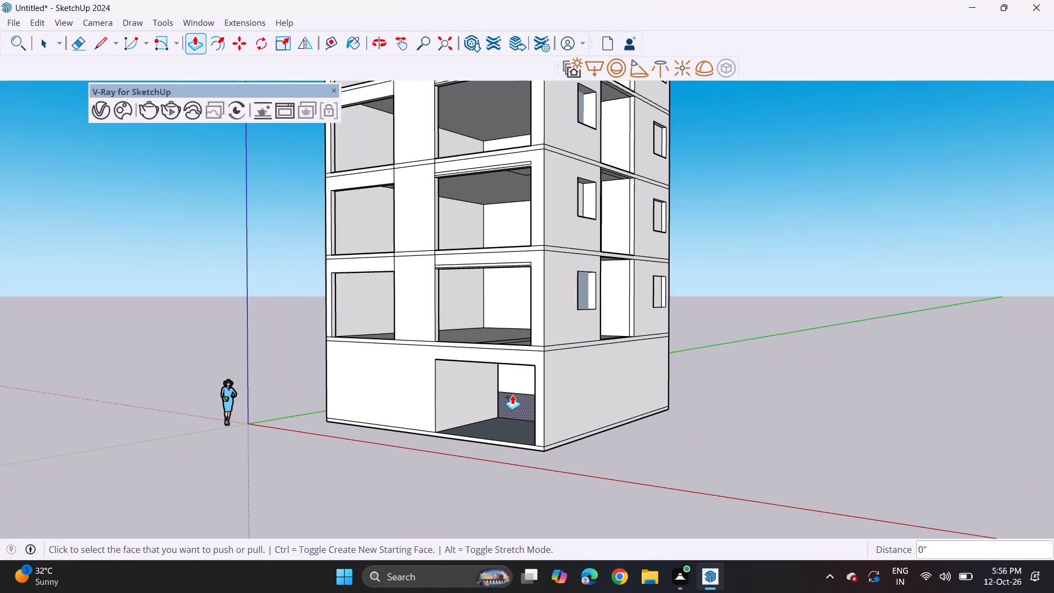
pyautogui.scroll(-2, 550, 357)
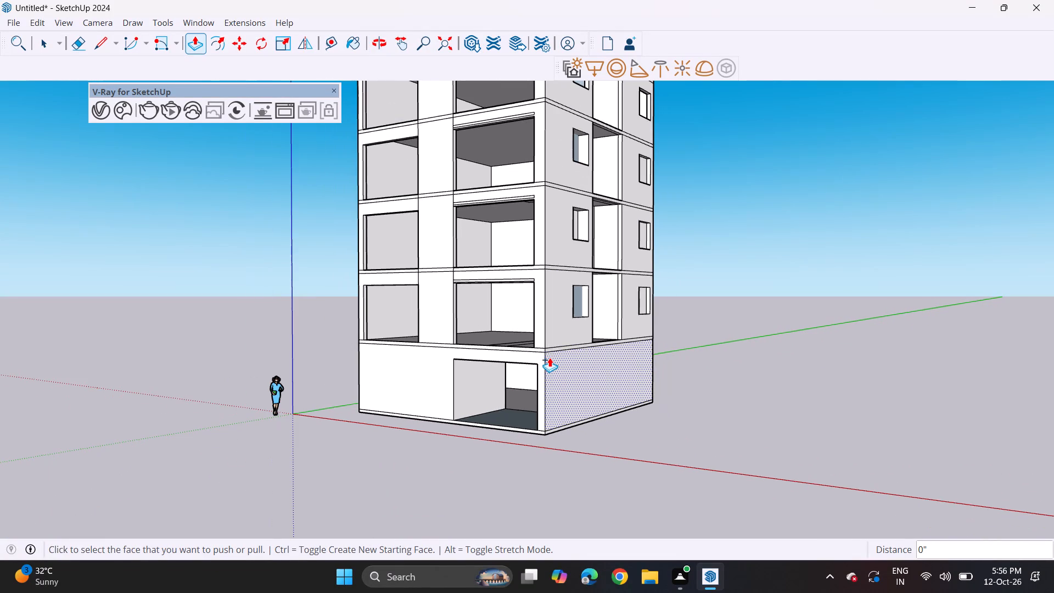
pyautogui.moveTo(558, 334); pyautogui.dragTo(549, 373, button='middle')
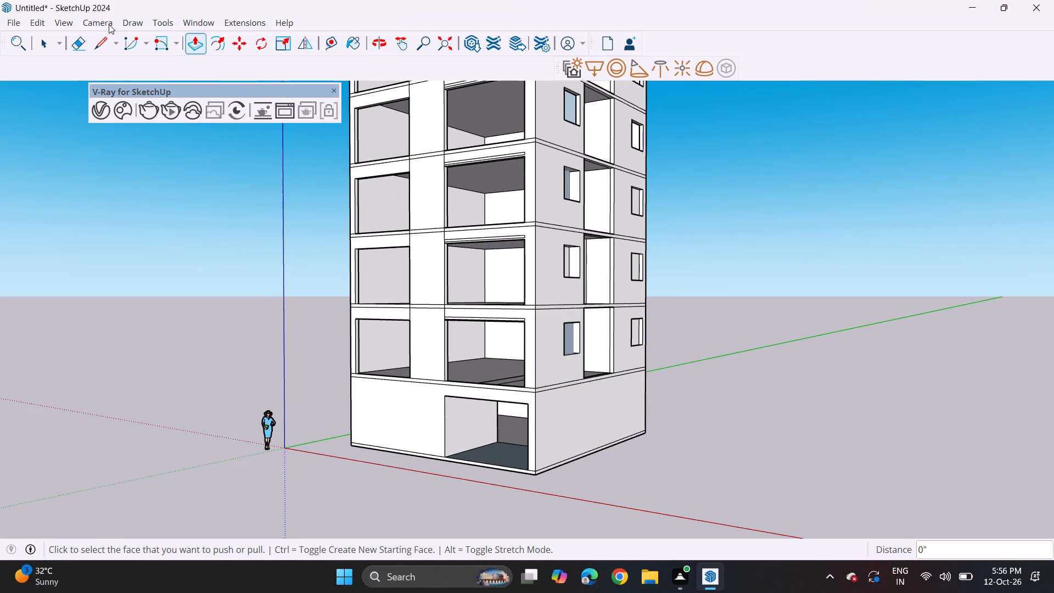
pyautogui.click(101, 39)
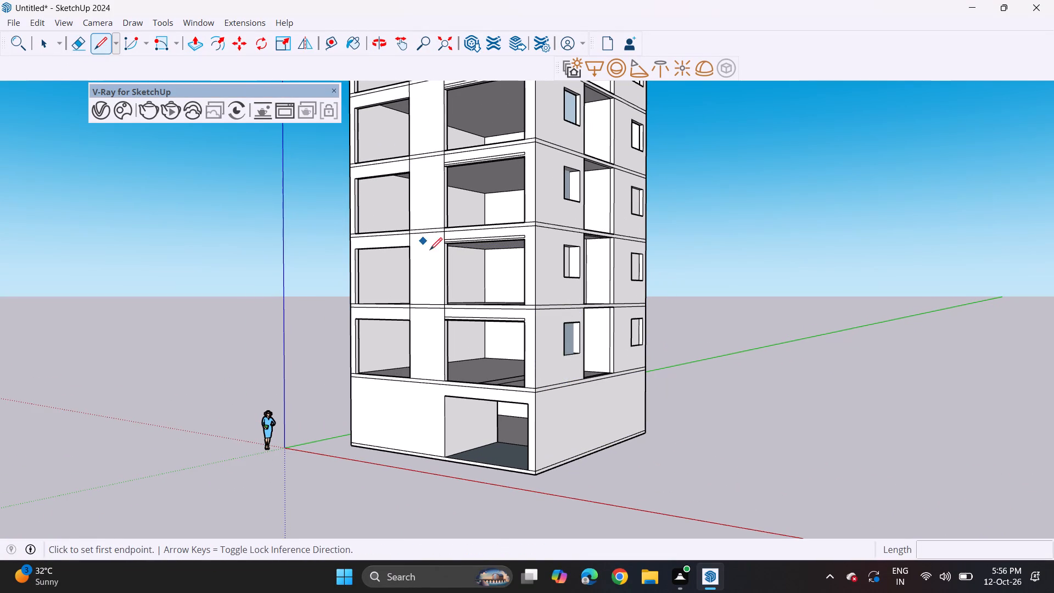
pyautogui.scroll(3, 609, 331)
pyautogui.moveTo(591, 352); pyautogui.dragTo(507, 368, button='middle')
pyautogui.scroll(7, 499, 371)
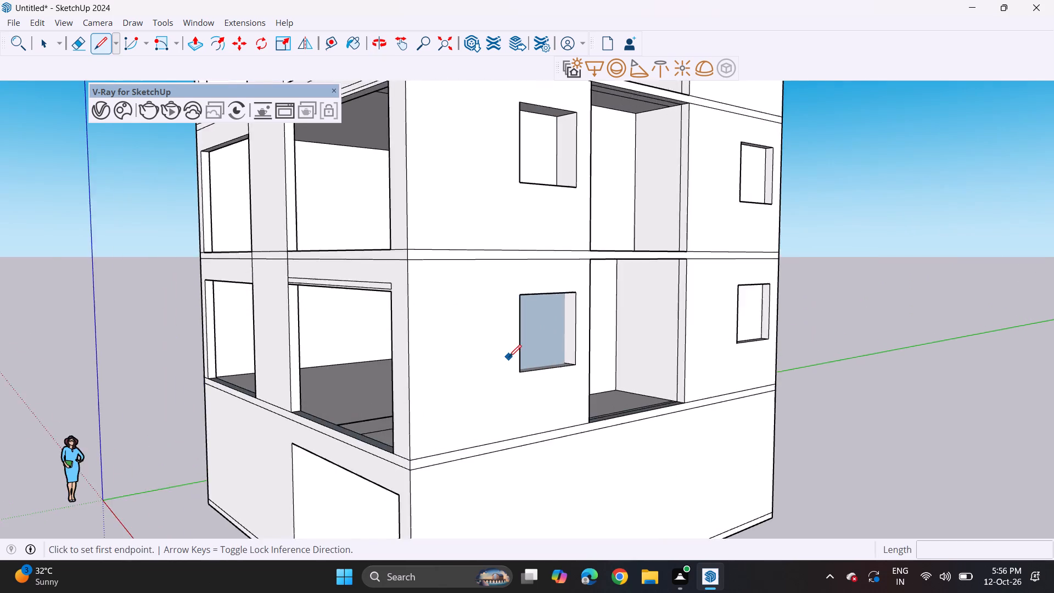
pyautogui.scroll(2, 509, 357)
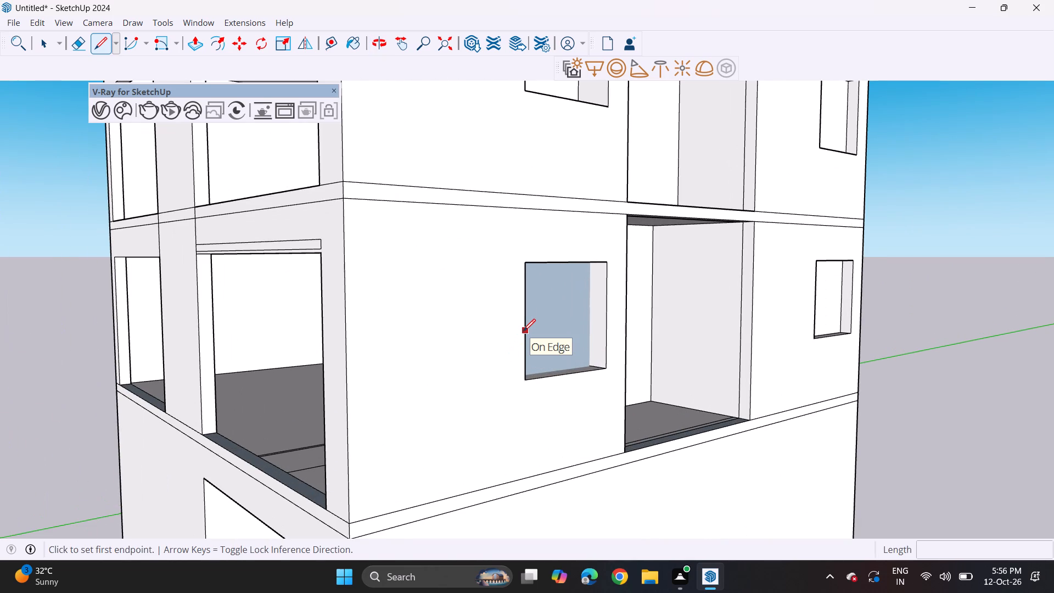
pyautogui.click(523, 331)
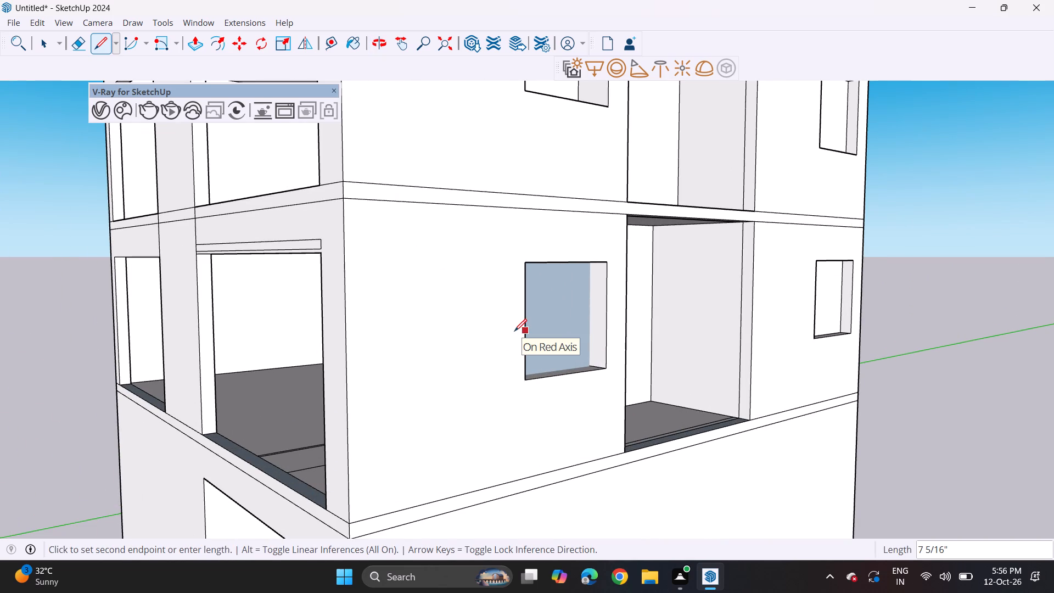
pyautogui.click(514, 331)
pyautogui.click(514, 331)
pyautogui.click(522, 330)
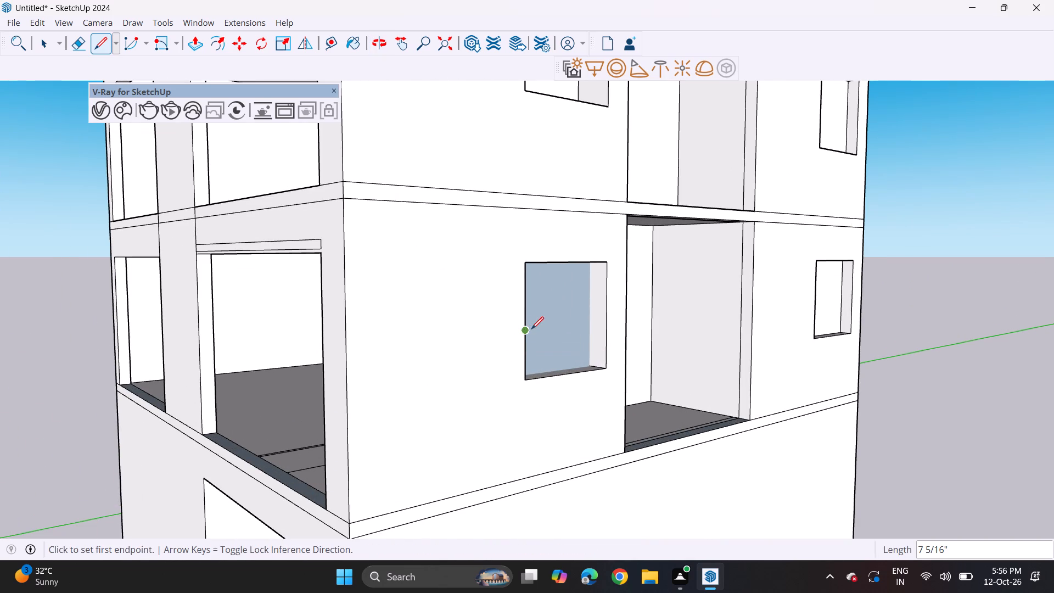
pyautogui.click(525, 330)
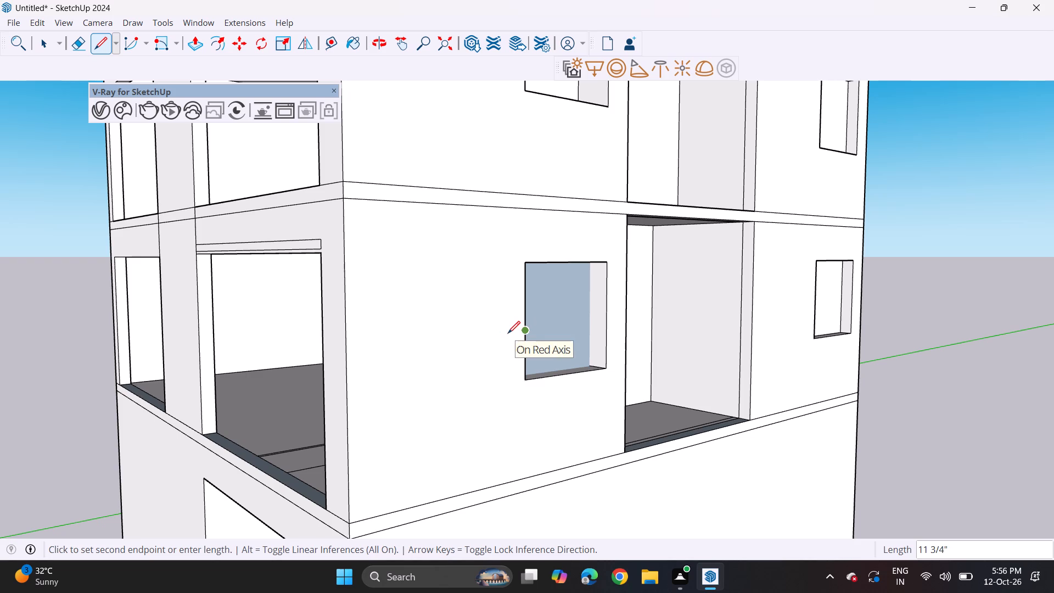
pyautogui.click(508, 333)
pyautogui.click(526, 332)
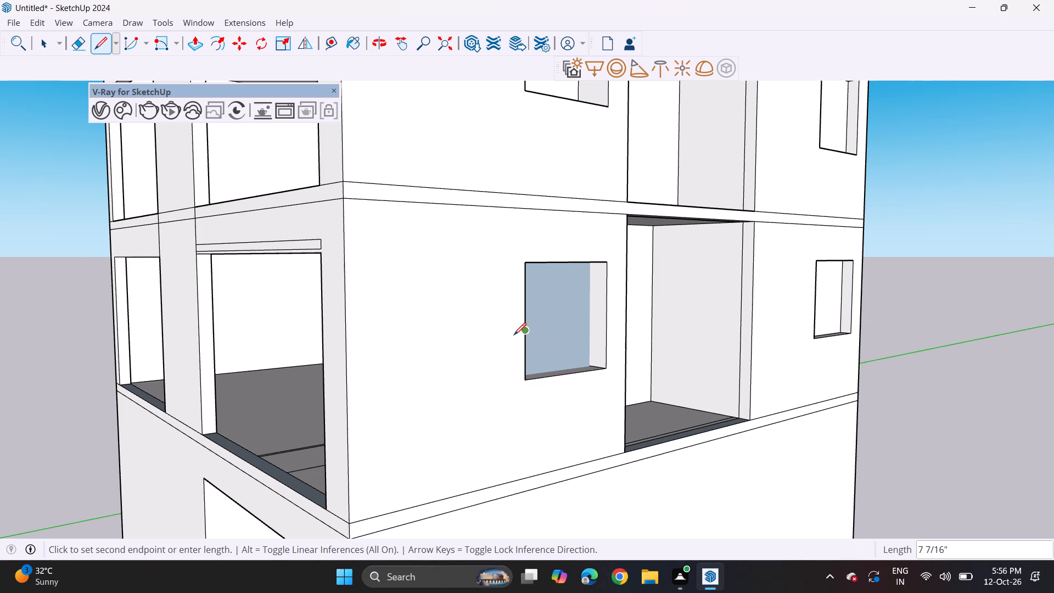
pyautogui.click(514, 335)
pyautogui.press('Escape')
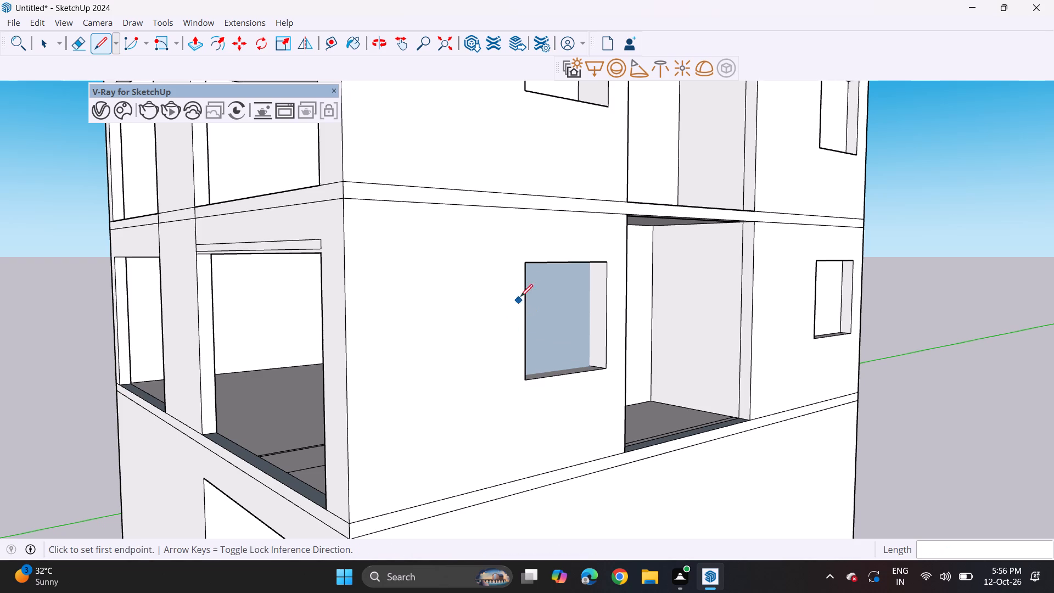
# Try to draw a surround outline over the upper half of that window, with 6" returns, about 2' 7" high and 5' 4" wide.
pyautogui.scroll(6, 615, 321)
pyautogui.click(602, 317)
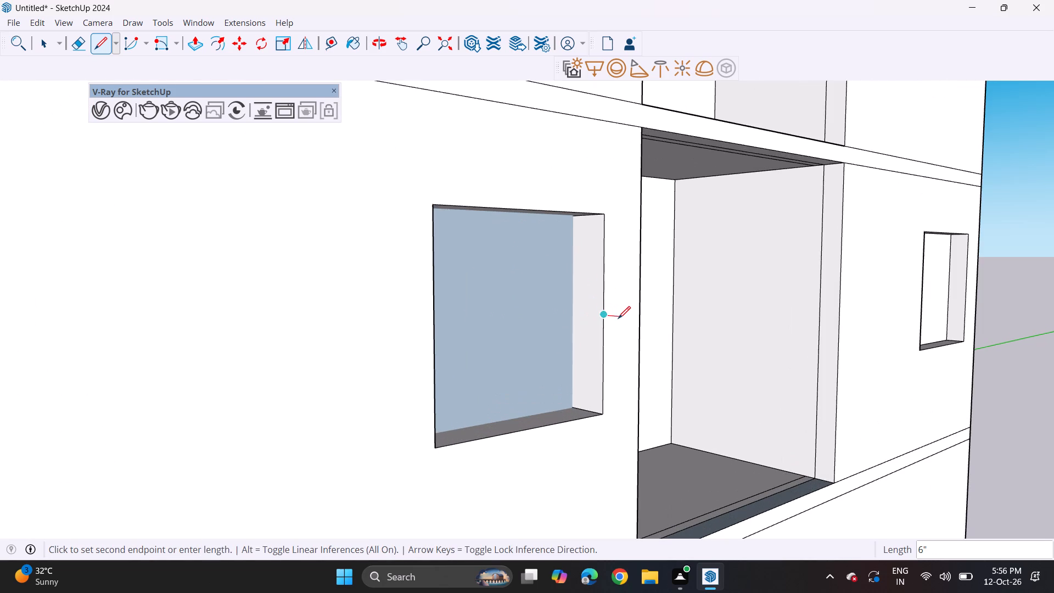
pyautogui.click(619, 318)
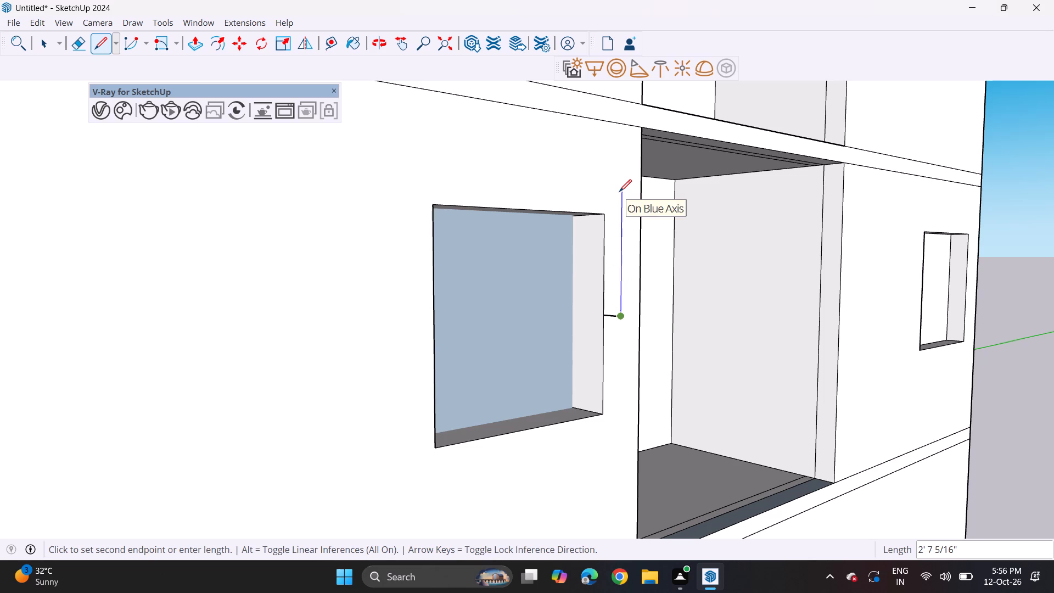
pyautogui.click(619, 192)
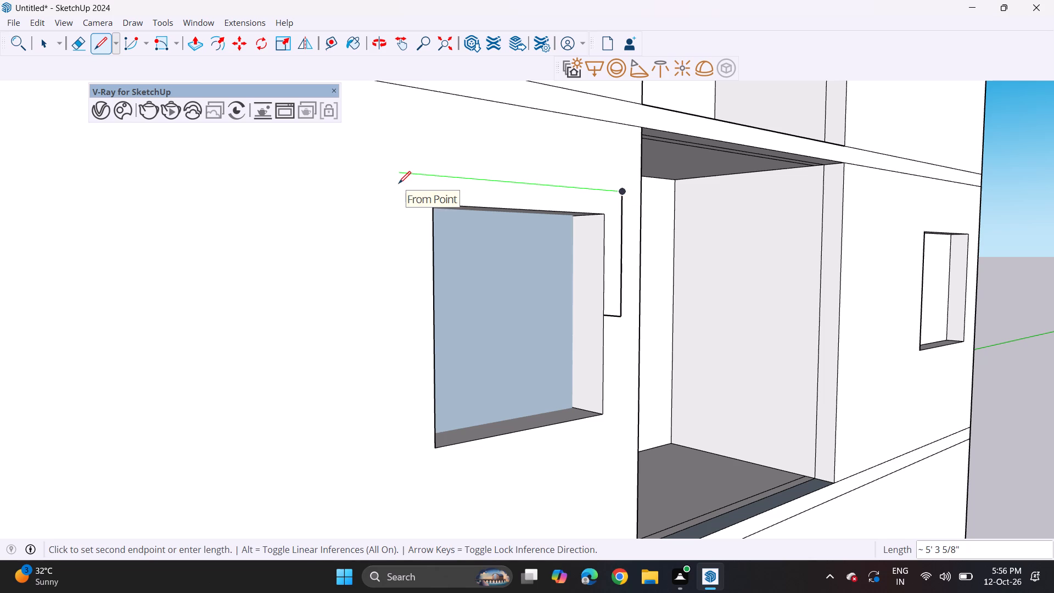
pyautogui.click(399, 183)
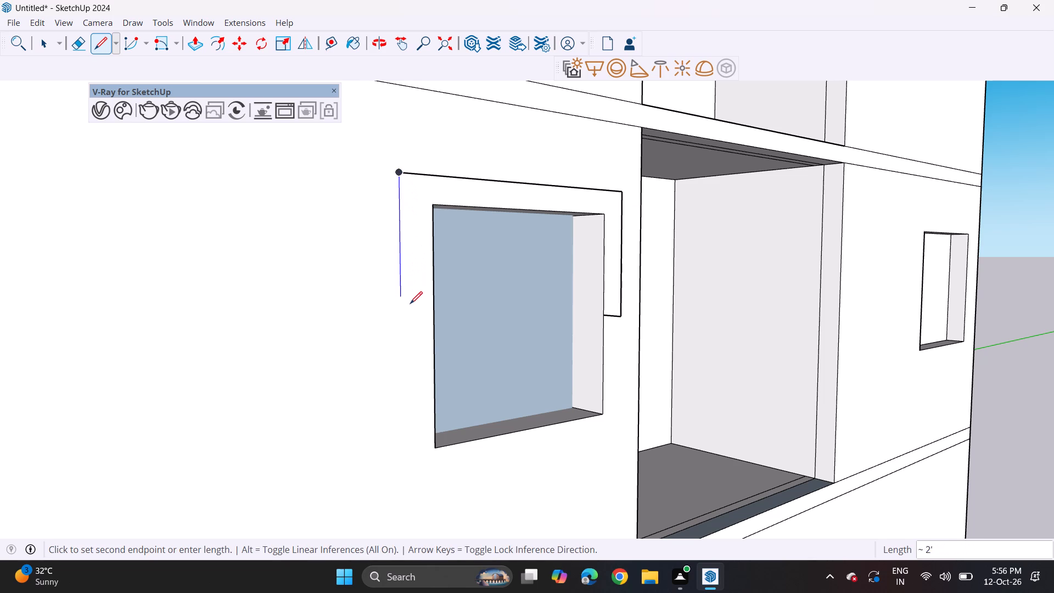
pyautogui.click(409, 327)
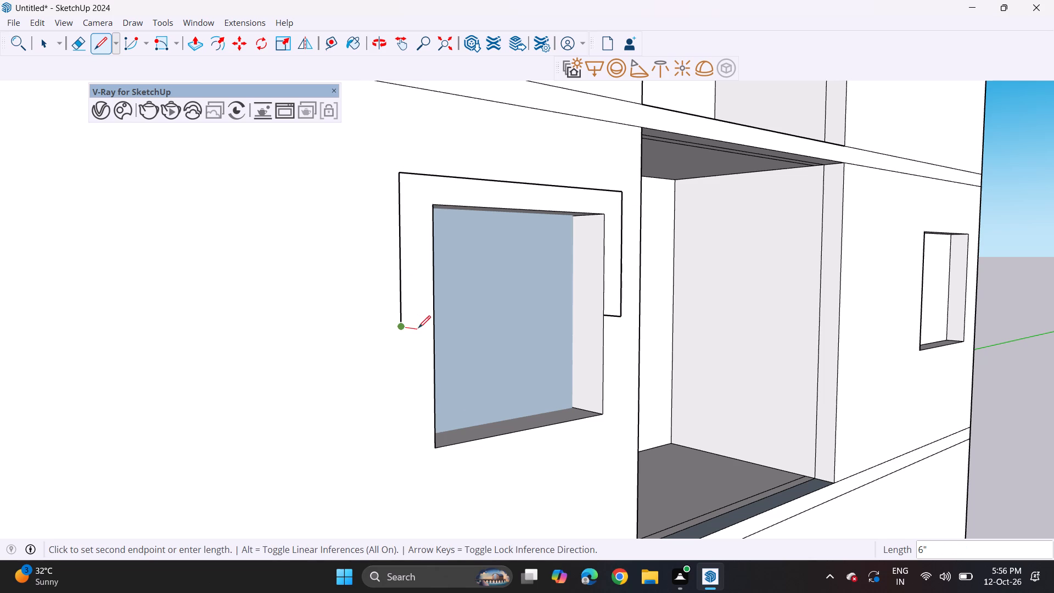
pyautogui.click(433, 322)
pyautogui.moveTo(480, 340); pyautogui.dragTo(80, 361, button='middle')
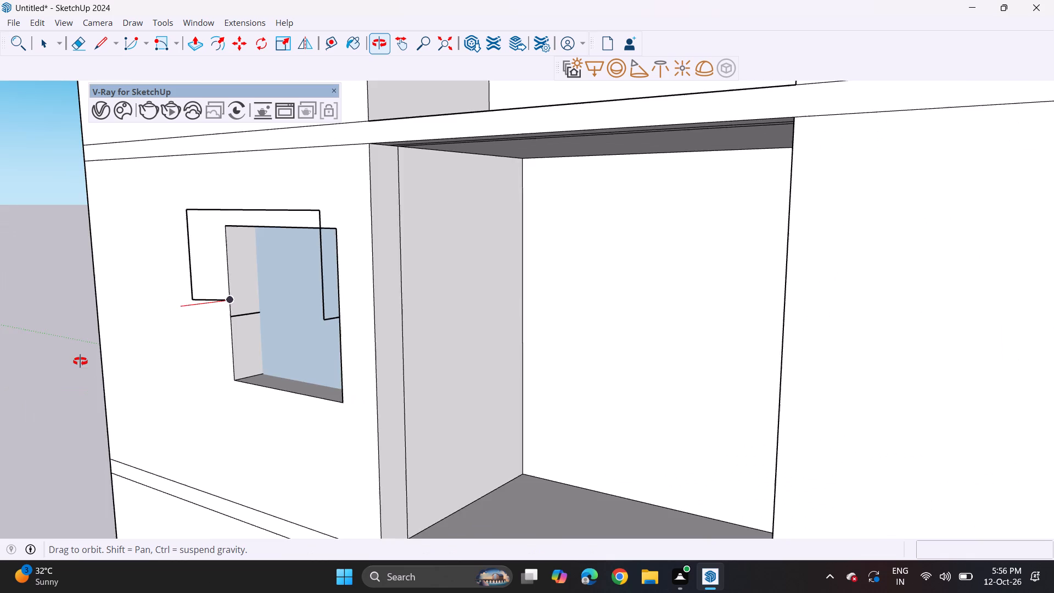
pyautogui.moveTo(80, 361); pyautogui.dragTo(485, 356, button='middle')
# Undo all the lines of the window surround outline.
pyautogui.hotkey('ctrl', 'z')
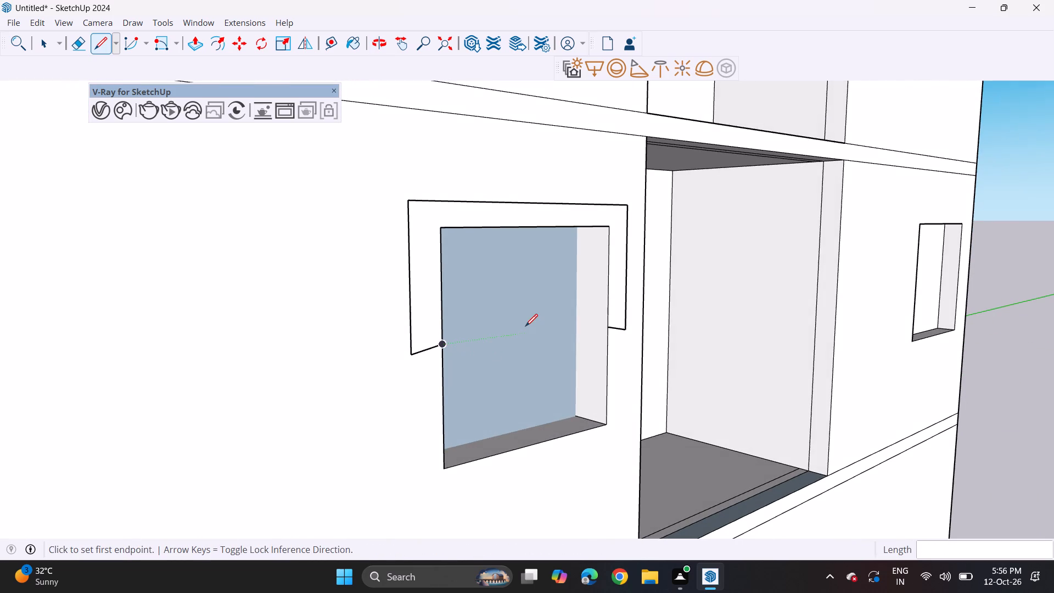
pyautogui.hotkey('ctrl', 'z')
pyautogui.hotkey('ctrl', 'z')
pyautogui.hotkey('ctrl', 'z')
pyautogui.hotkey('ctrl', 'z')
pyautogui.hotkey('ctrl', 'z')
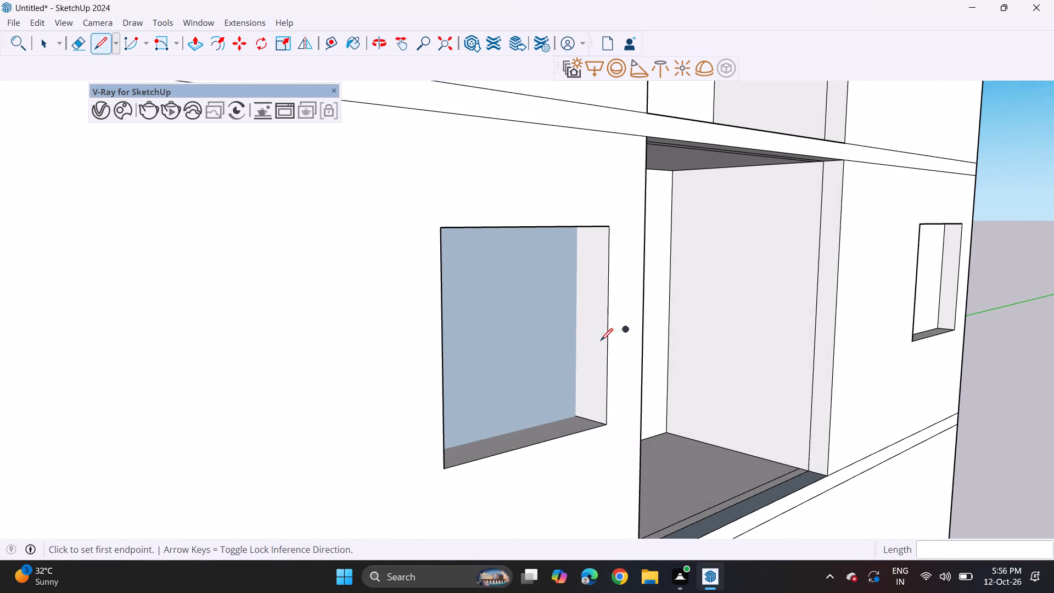
# Draw the surround outline on the wall face around the window's upper half, about 2' 9" high, ending with a 5 1/2" return.
pyautogui.moveTo(591, 333); pyautogui.dragTo(422, 348, button='middle')
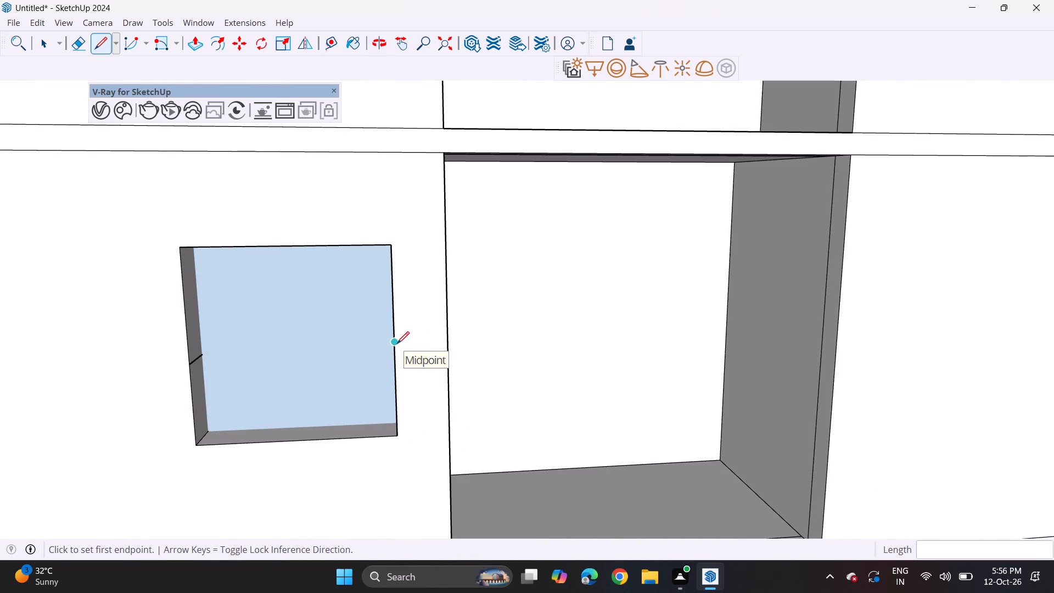
pyautogui.click(397, 344)
pyautogui.click(425, 341)
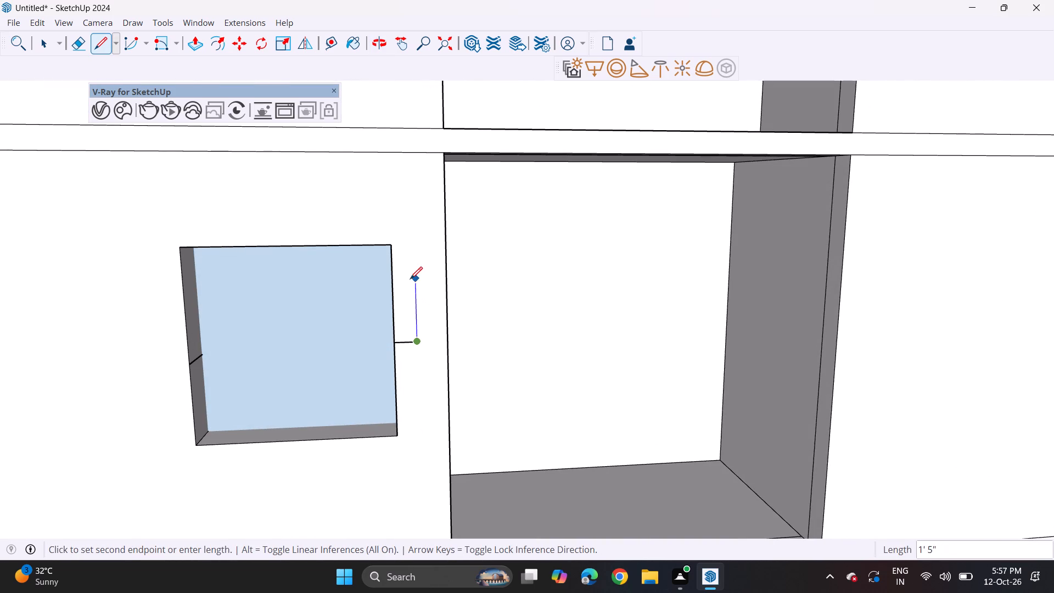
pyautogui.click(419, 343)
pyautogui.click(418, 342)
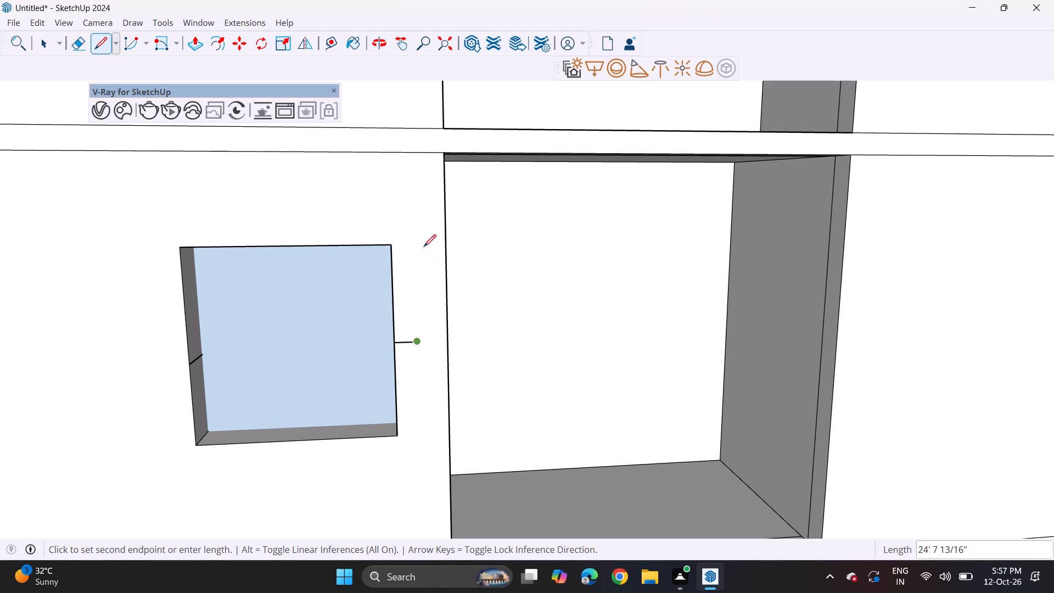
pyautogui.click(414, 220)
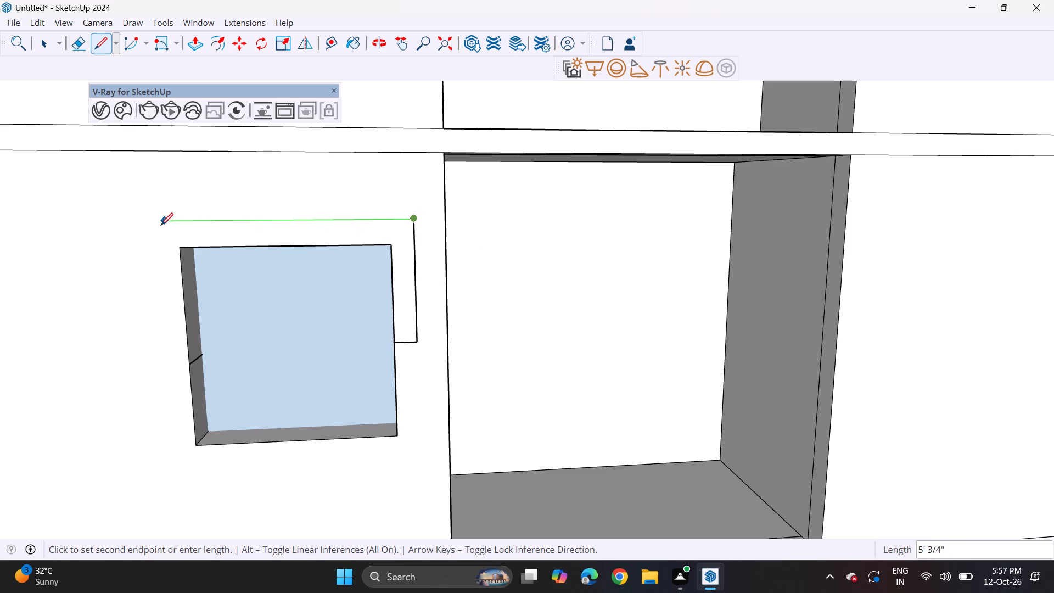
pyautogui.click(154, 226)
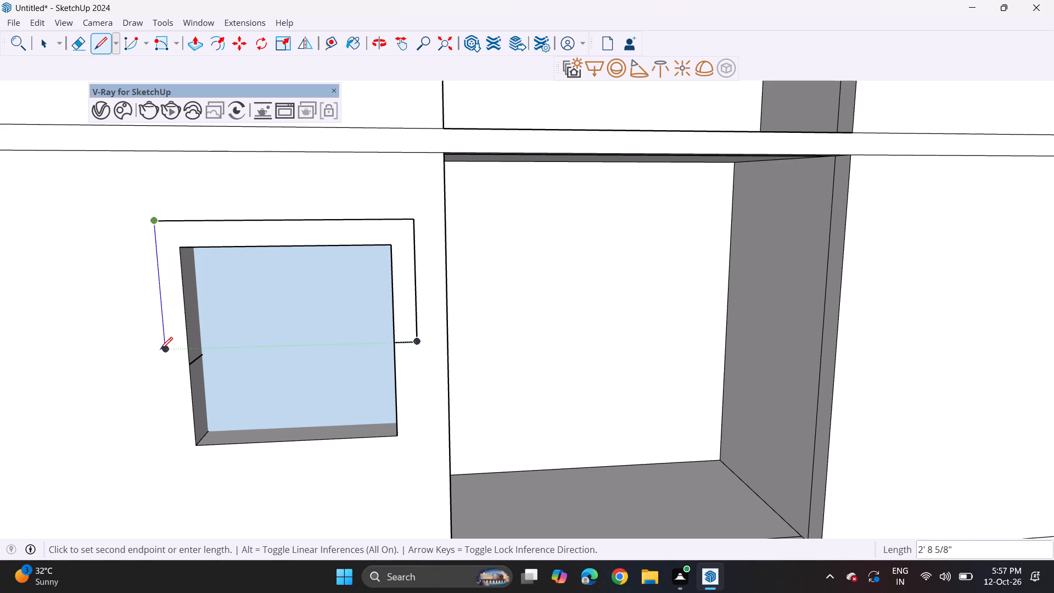
pyautogui.click(160, 351)
pyautogui.click(184, 350)
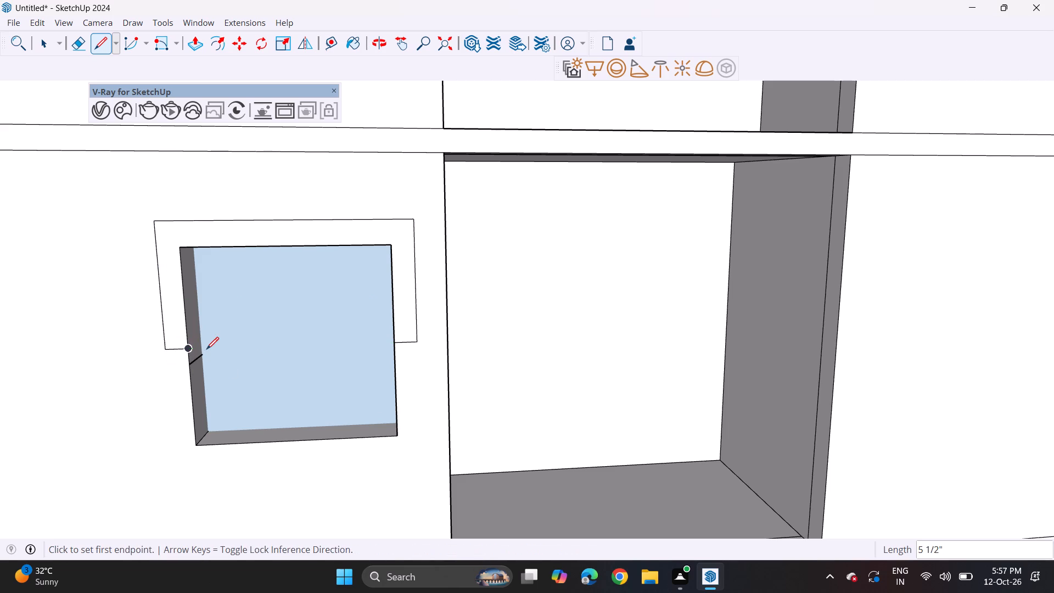
# Select the five surround edges and copy them 10' 6" up to the matching window on the storey above.
pyautogui.scroll(-3, 203, 344)
pyautogui.keyDown('shift'); pyautogui.moveTo(193, 331); pyautogui.dragTo(422, 411, button='middle'); pyautogui.keyUp('shift')
pyautogui.scroll(-6, 474, 305)
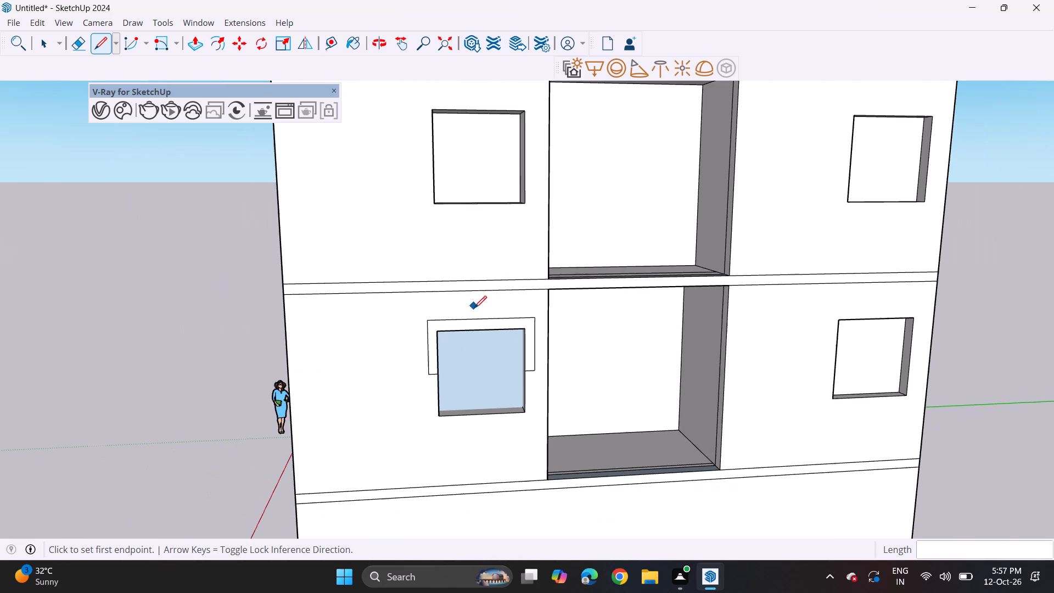
pyautogui.scroll(-3, 485, 316)
pyautogui.press('space')
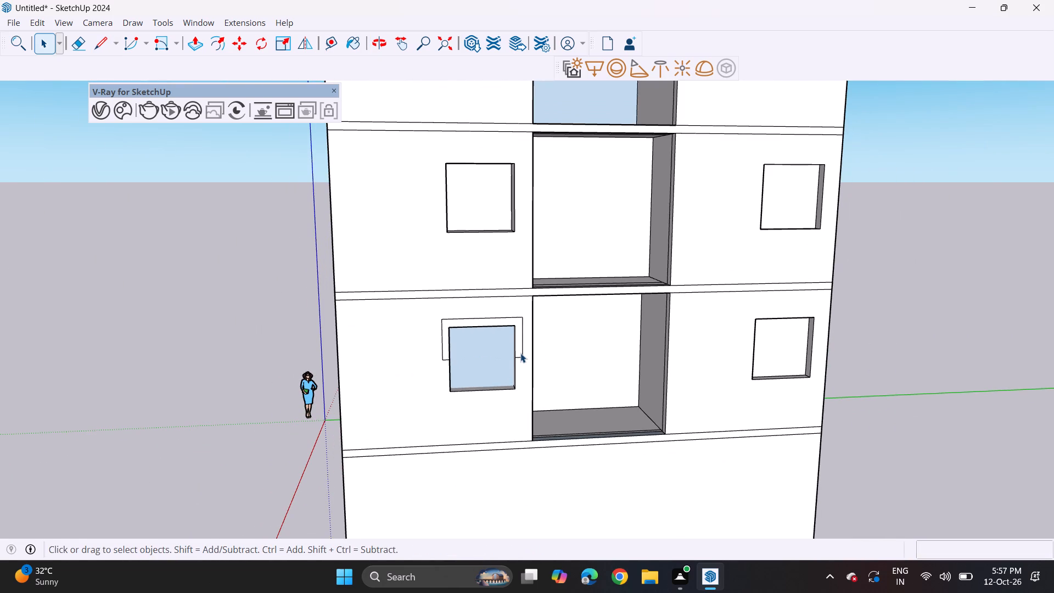
pyautogui.click(520, 358)
pyautogui.scroll(9, 519, 360)
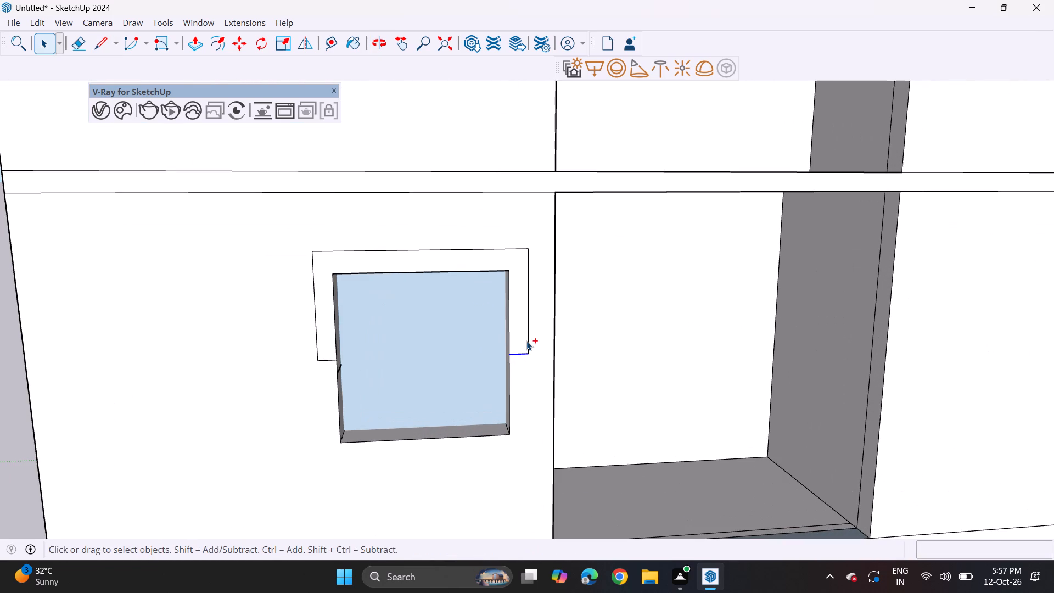
pyautogui.keyDown('ctrl'); pyautogui.click(528, 337); pyautogui.keyUp('ctrl')
pyautogui.keyDown('ctrl'); pyautogui.click(461, 249); pyautogui.keyUp('ctrl')
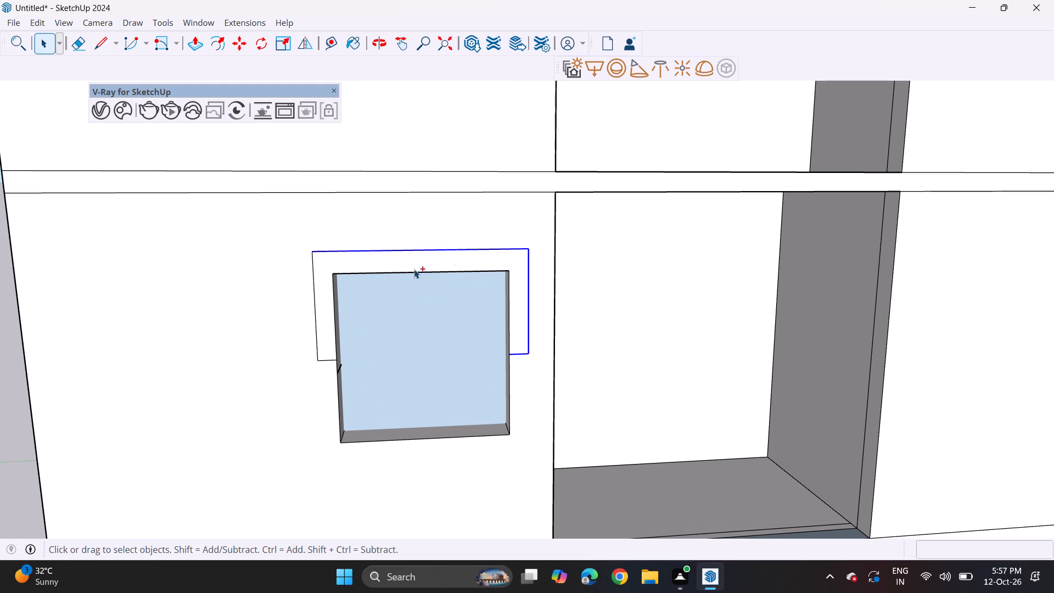
pyautogui.keyDown('ctrl'); pyautogui.click(313, 307); pyautogui.keyUp('ctrl')
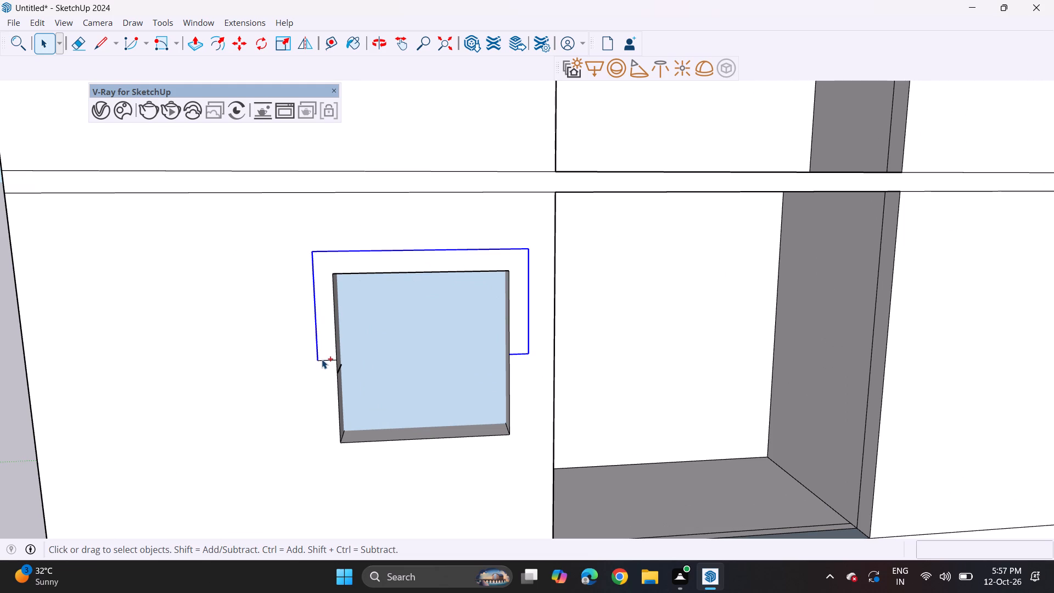
pyautogui.keyDown('ctrl'); pyautogui.click(327, 359); pyautogui.keyUp('ctrl')
pyautogui.scroll(-7, 412, 339)
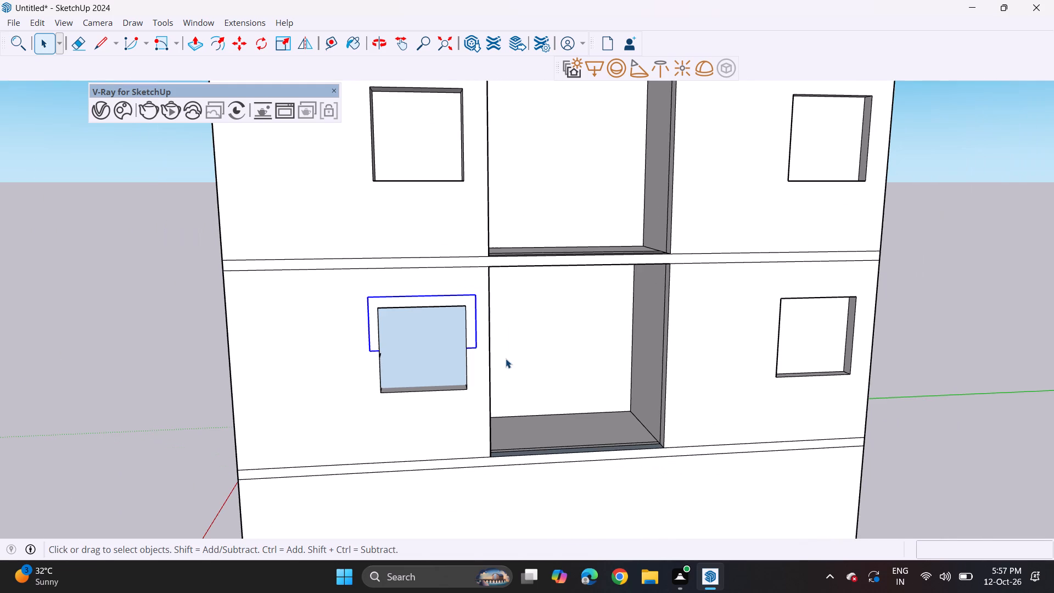
pyautogui.press('m')
pyautogui.click(462, 389)
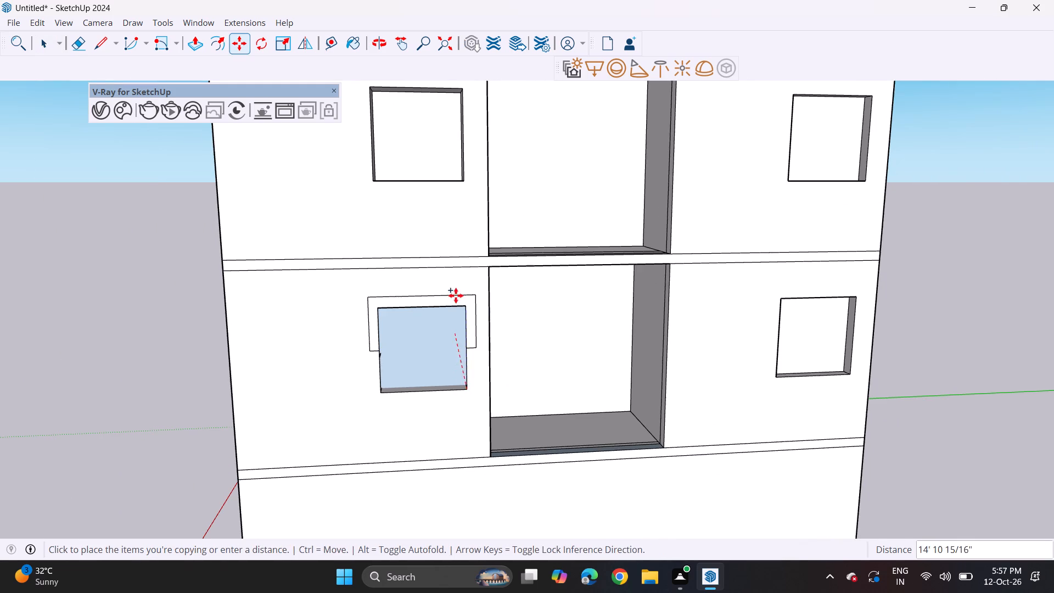
pyautogui.keyDown('shift'); pyautogui.moveTo(449, 261); pyautogui.dragTo(462, 385, button='middle'); pyautogui.keyUp('shift')
pyautogui.click(476, 303)
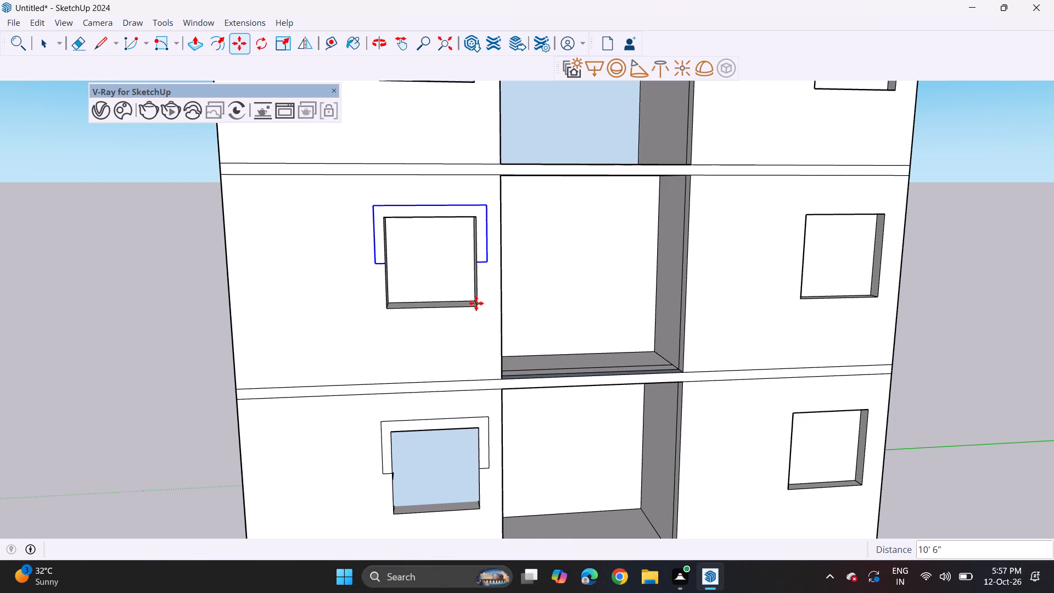
# Copy the selected surround edges 10' 6" up storey by storey onto the next four windows in that column, ending at the top storey.
pyautogui.click(476, 309)
pyautogui.keyDown('shift'); pyautogui.moveTo(478, 208); pyautogui.dragTo(484, 422, button='middle'); pyautogui.keyUp('shift')
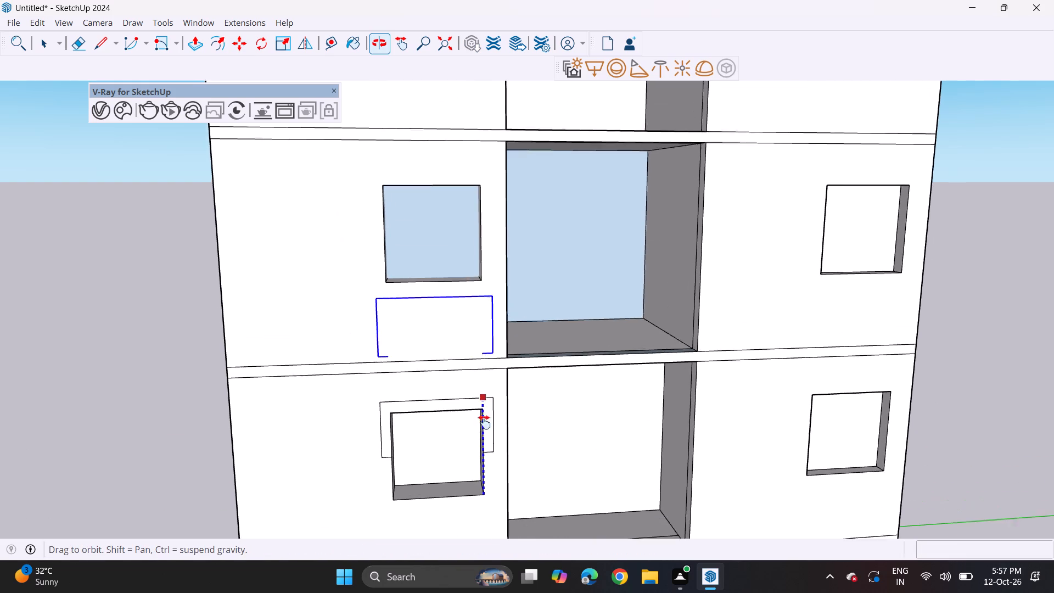
pyautogui.keyDown('shift'); pyautogui.moveTo(484, 422); pyautogui.dragTo(484, 426, button='middle'); pyautogui.keyUp('shift')
pyautogui.click(476, 305)
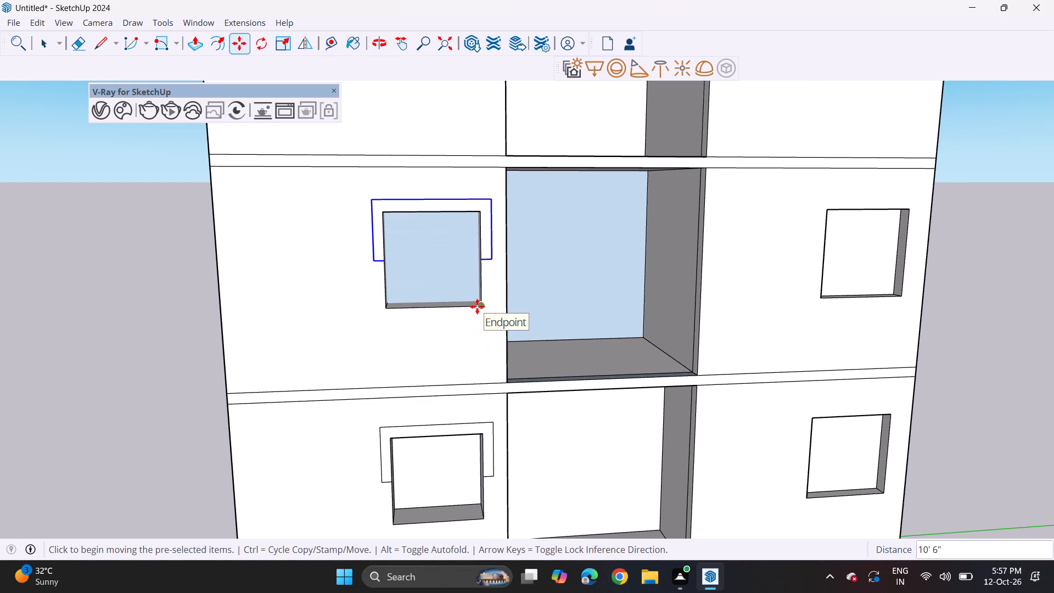
pyautogui.click(477, 306)
pyautogui.keyDown('shift'); pyautogui.moveTo(474, 261); pyautogui.dragTo(498, 437, button='middle'); pyautogui.keyUp('shift')
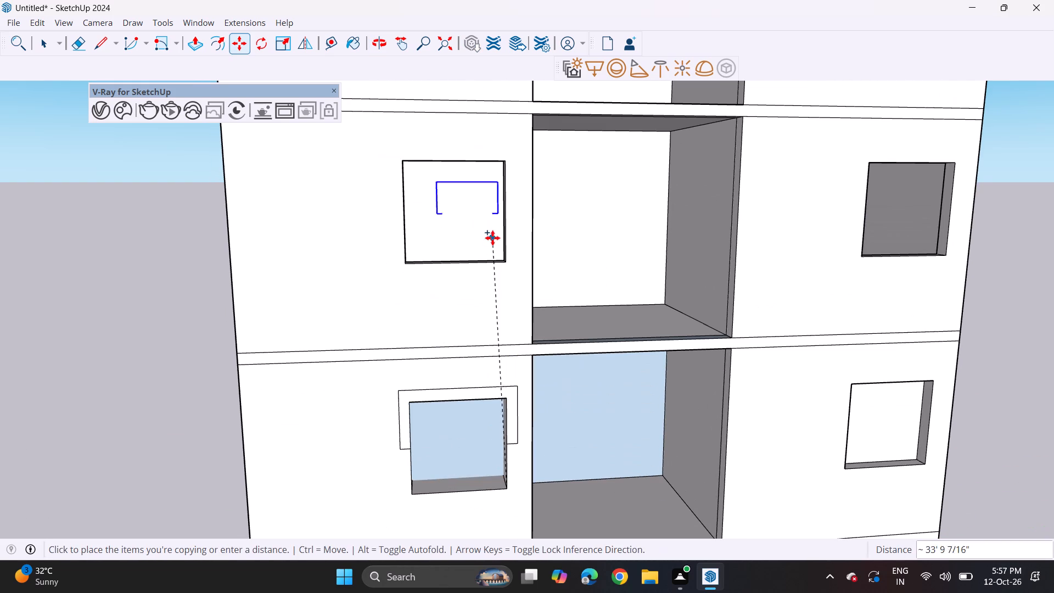
pyautogui.click(506, 264)
pyautogui.click(504, 263)
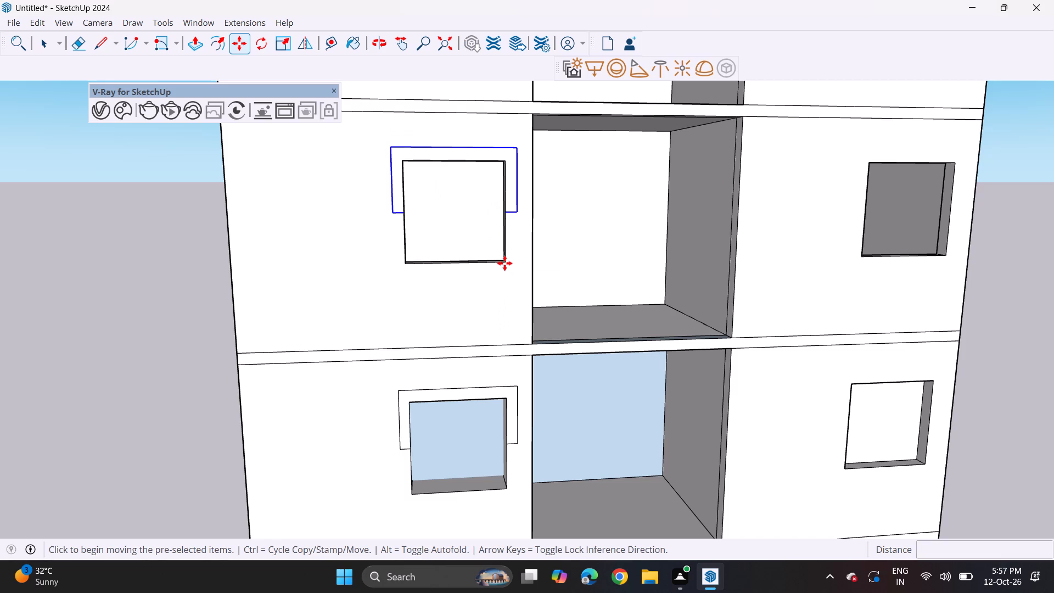
pyautogui.keyDown('shift'); pyautogui.moveTo(501, 212); pyautogui.dragTo(512, 474, button='middle'); pyautogui.keyUp('shift')
pyautogui.keyDown('shift'); pyautogui.moveTo(526, 422); pyautogui.dragTo(520, 280, button='middle'); pyautogui.keyUp('shift')
pyautogui.click(523, 425)
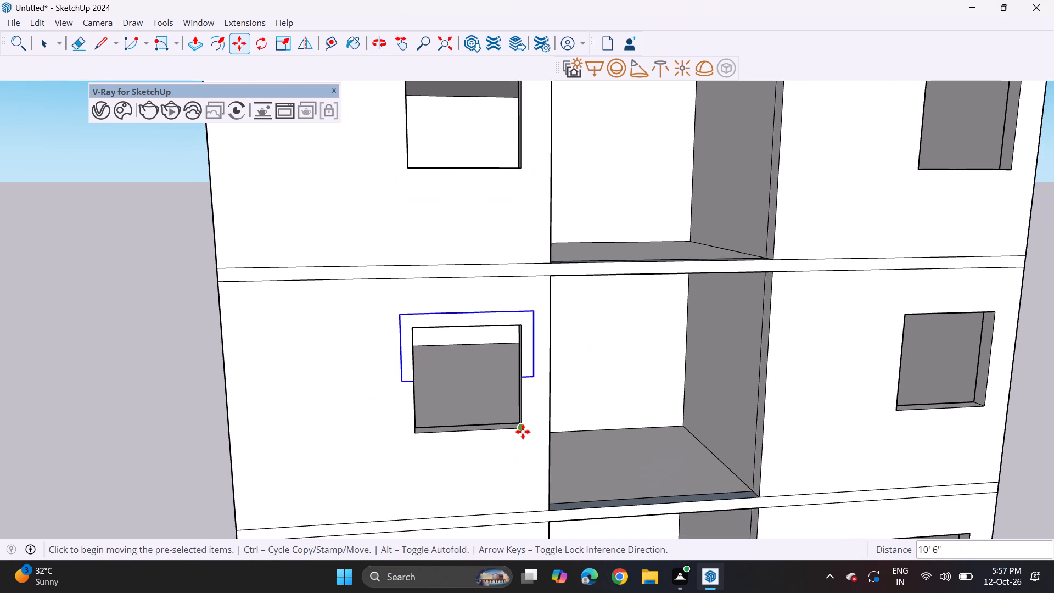
pyautogui.click(523, 430)
pyautogui.keyDown('shift'); pyautogui.moveTo(502, 294); pyautogui.dragTo(510, 391, button='middle'); pyautogui.keyUp('shift')
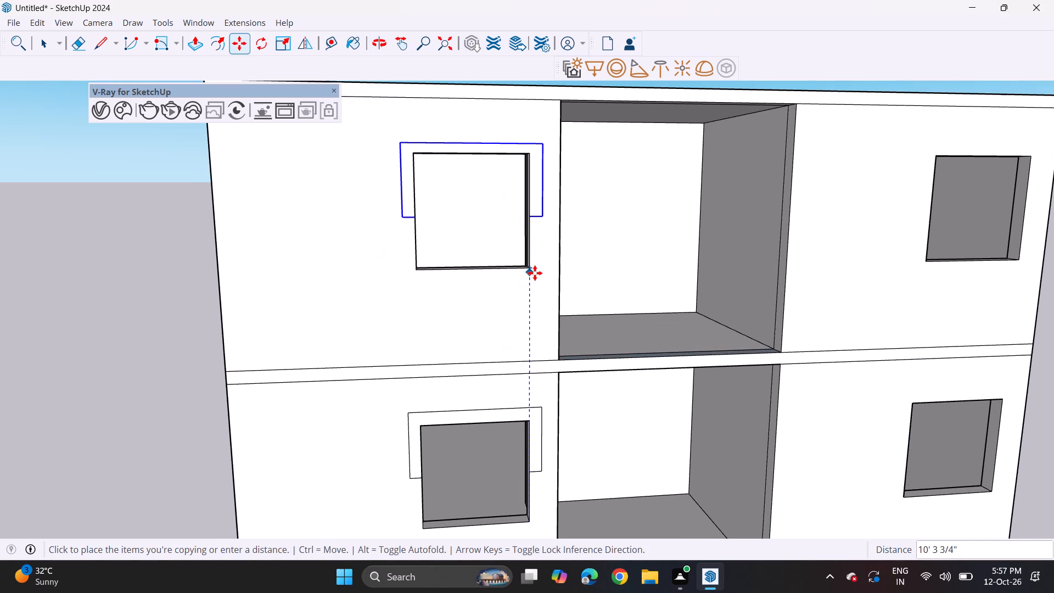
pyautogui.click(531, 267)
# Draw the outer surround lines at the top-storey window near the wall's far corner, about 4' 4" high and 10' 3" wide, with 6" returns.
pyautogui.scroll(-4, 528, 279)
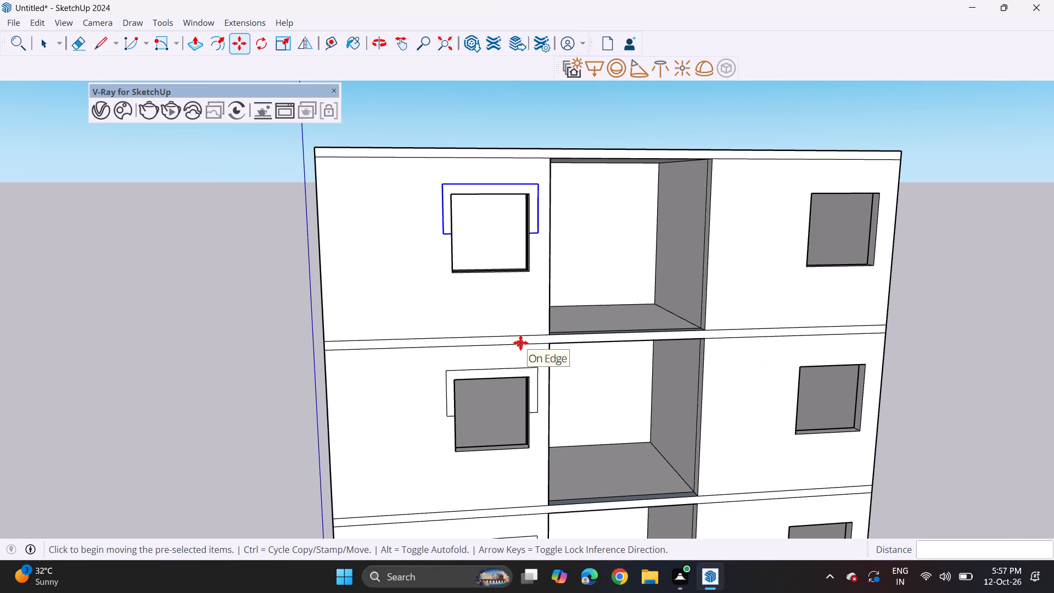
pyautogui.scroll(-3, 522, 342)
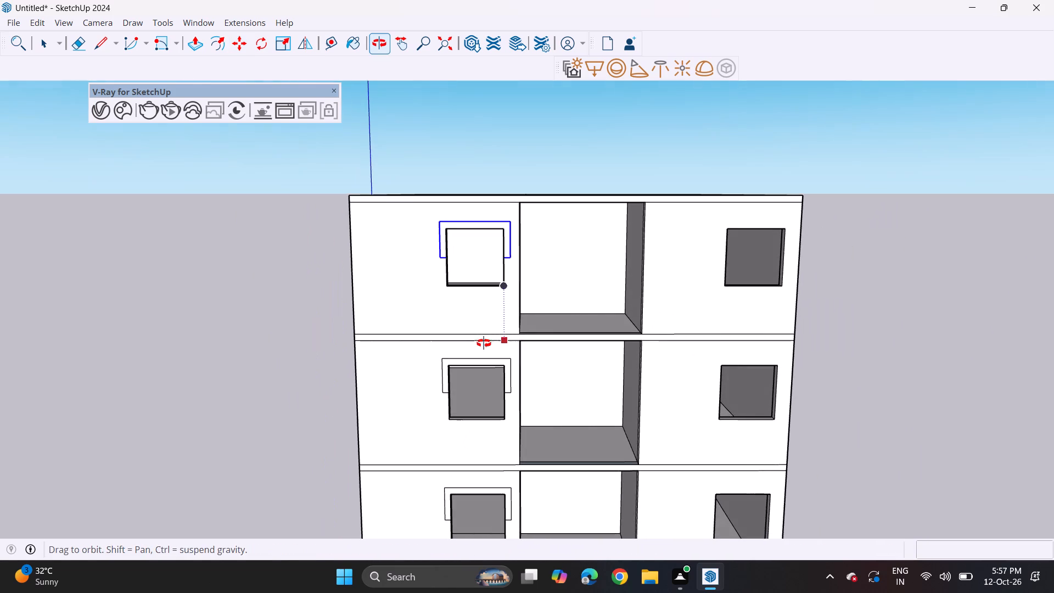
pyautogui.moveTo(484, 343); pyautogui.dragTo(586, 355, button='middle')
pyautogui.keyDown('shift'); pyautogui.moveTo(587, 355); pyautogui.dragTo(402, 332, button='middle'); pyautogui.keyUp('shift')
pyautogui.moveTo(402, 332); pyautogui.dragTo(431, 332, button='middle')
pyautogui.moveTo(438, 333); pyautogui.dragTo(497, 342, button='middle')
pyautogui.click(98, 46)
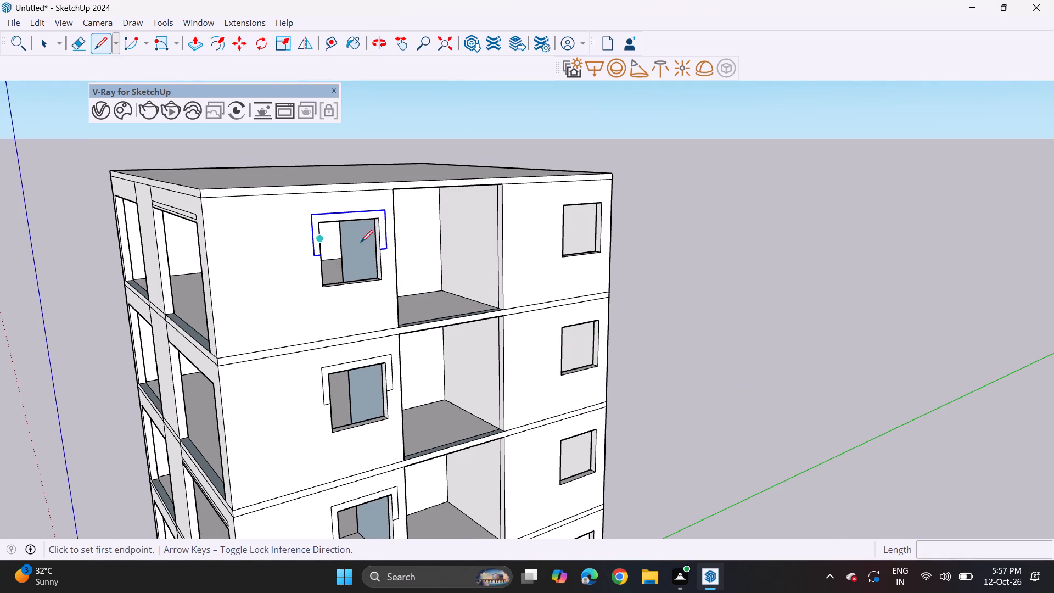
pyautogui.moveTo(429, 233); pyautogui.dragTo(332, 230, button='middle')
pyautogui.scroll(7, 558, 233)
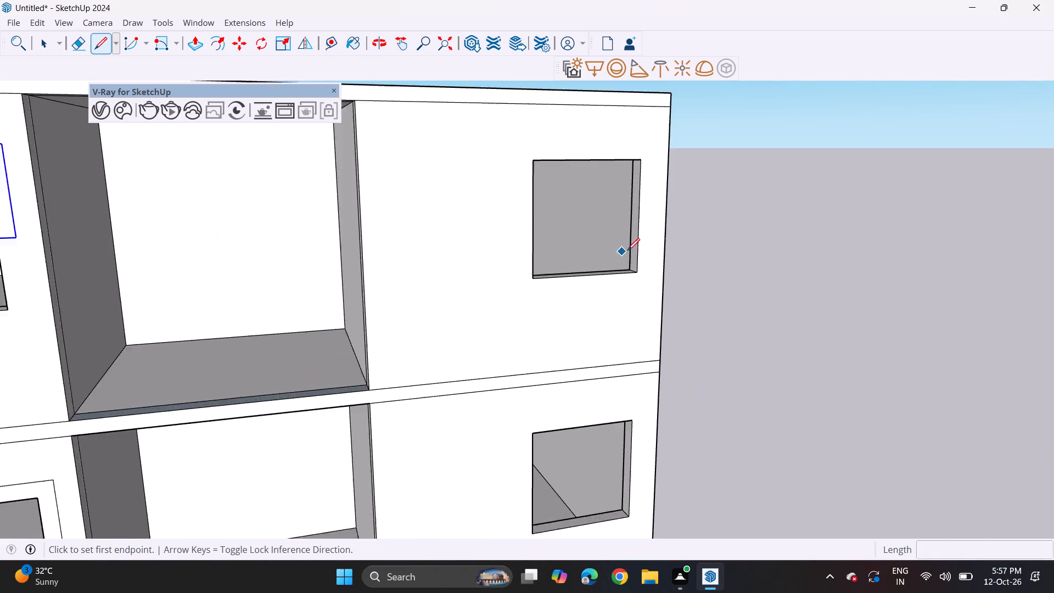
pyautogui.scroll(1, 627, 250)
pyautogui.click(637, 260)
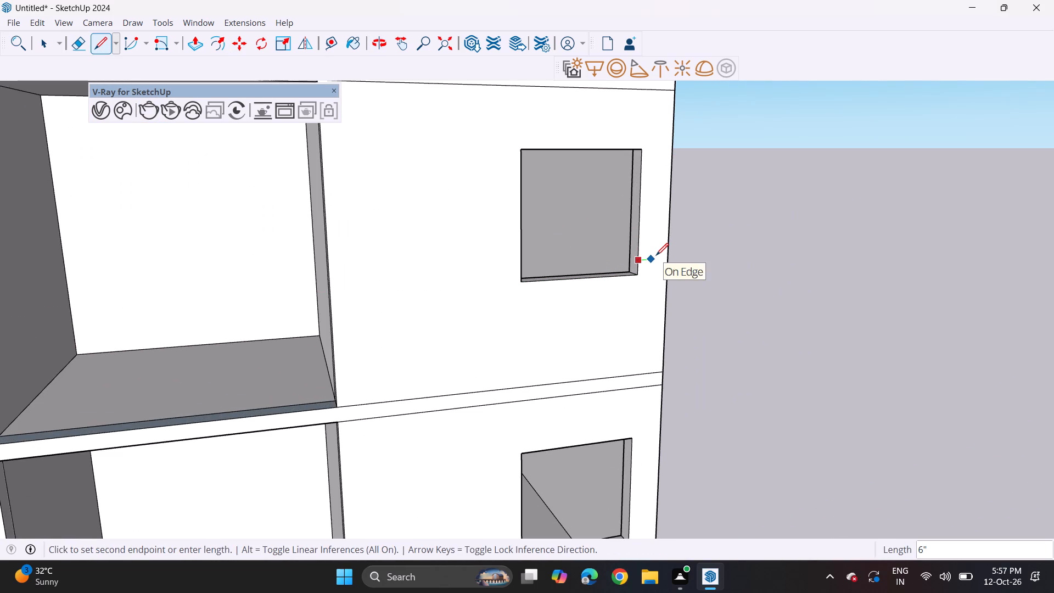
pyautogui.click(656, 255)
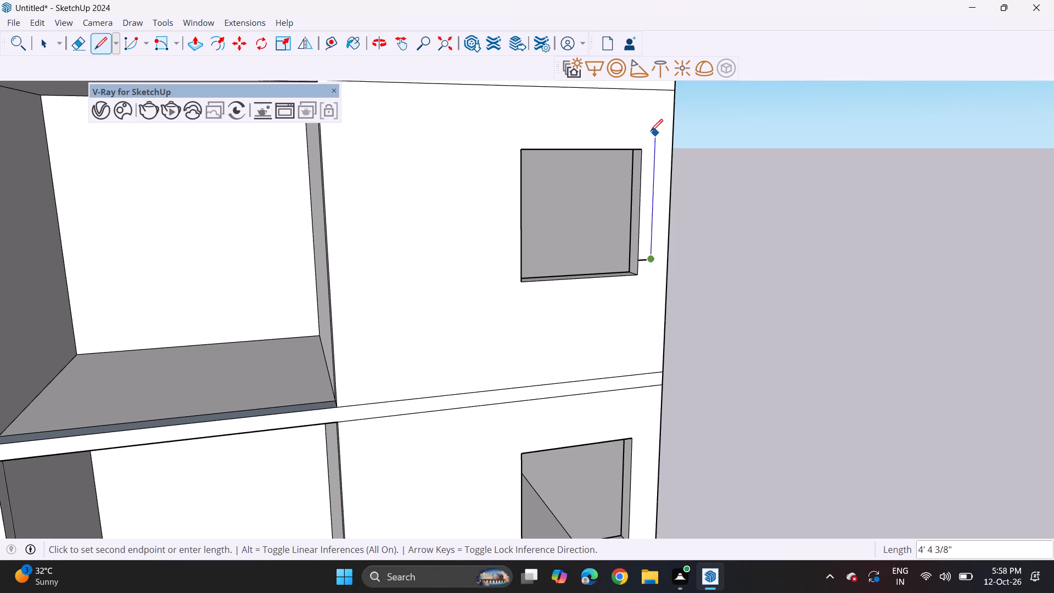
pyautogui.click(651, 131)
pyautogui.click(657, 131)
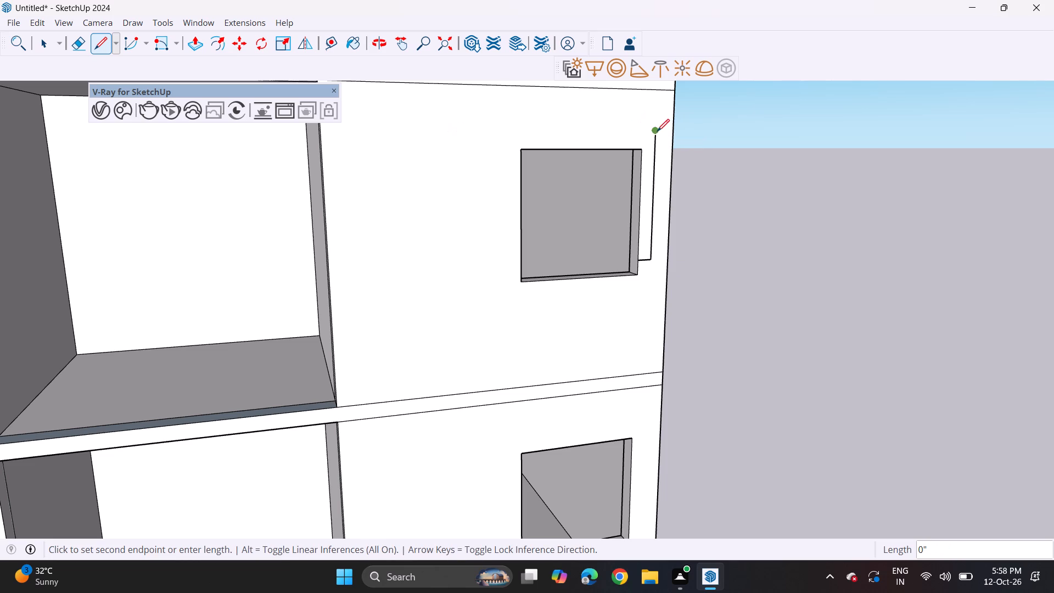
pyautogui.click(345, 125)
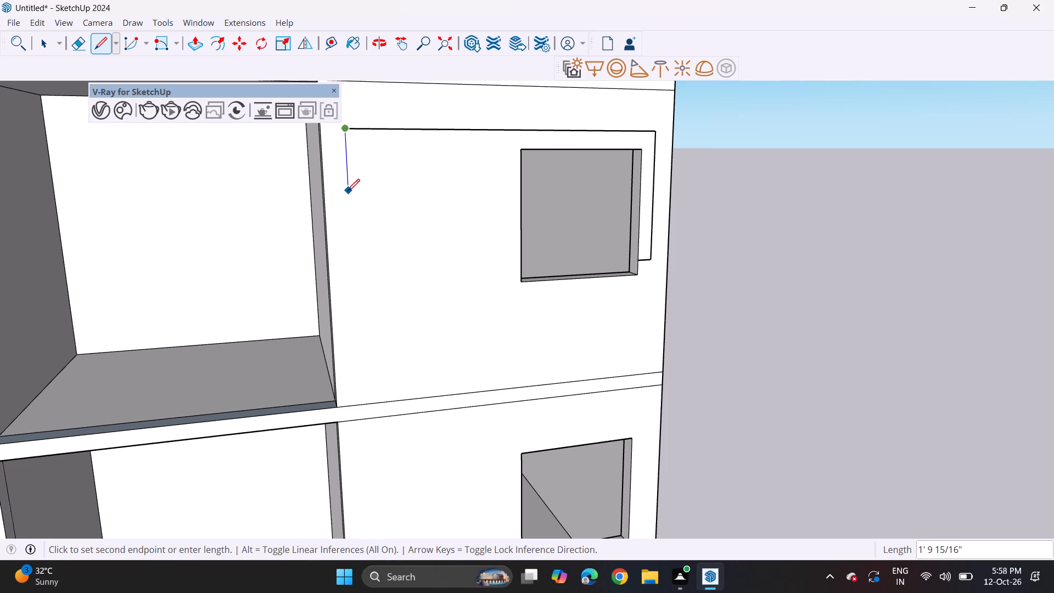
pyautogui.click(347, 191)
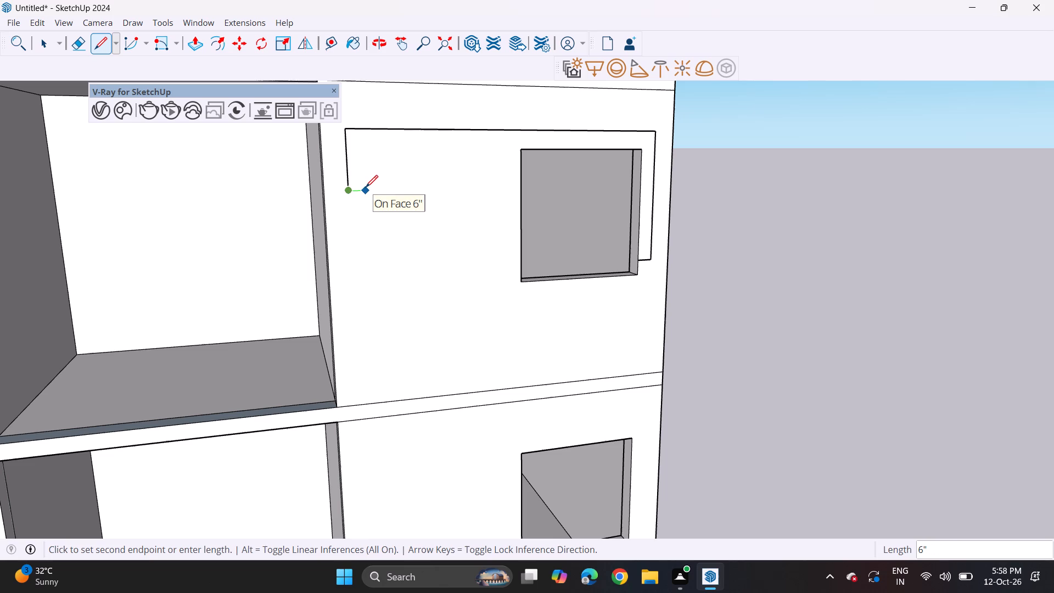
pyautogui.click(366, 187)
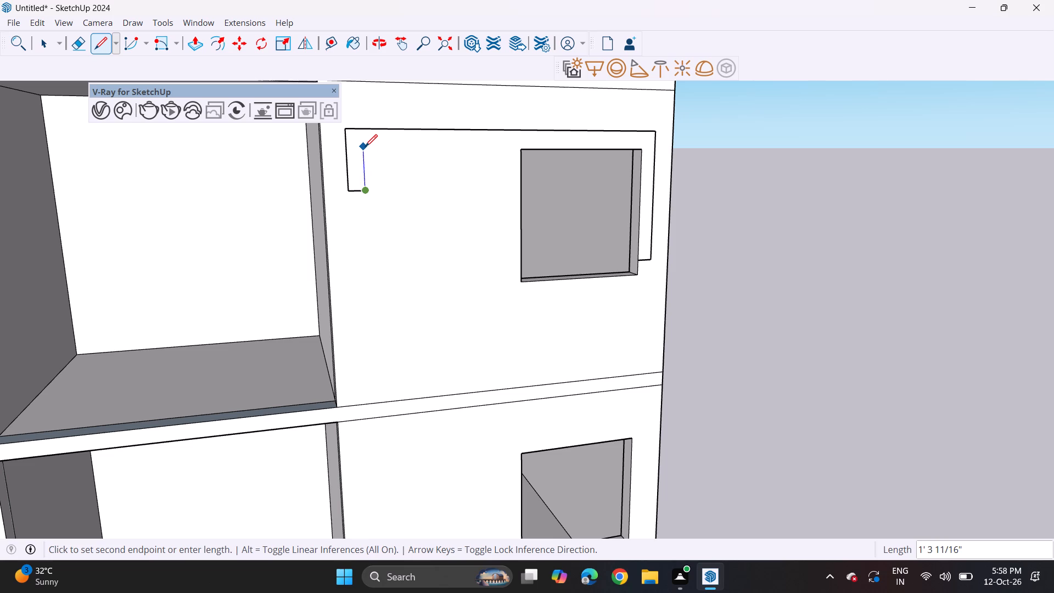
# Close the surround strip with an inner edge running just below its top line and dropping about 5 7/16" to the window's upper corner.
pyautogui.click(366, 152)
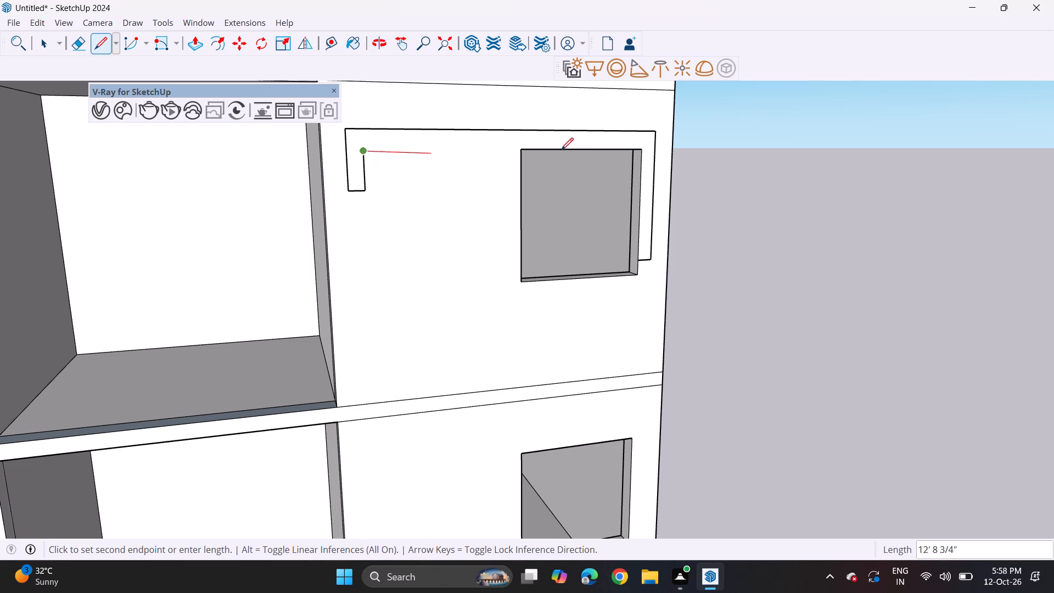
pyautogui.click(642, 147)
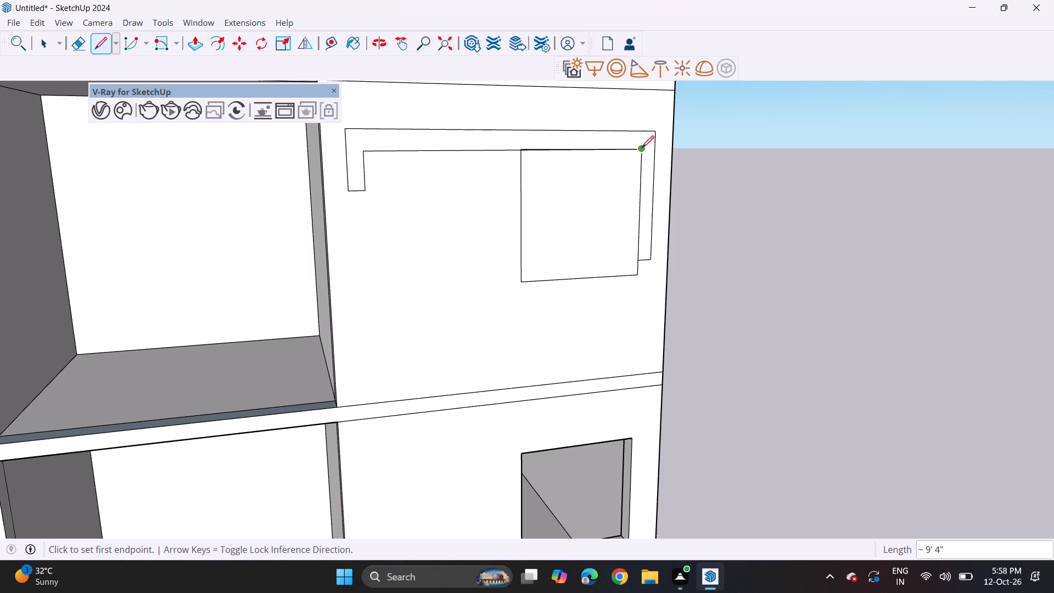
pyautogui.hotkey('ctrl', 'z')
pyautogui.click(365, 157)
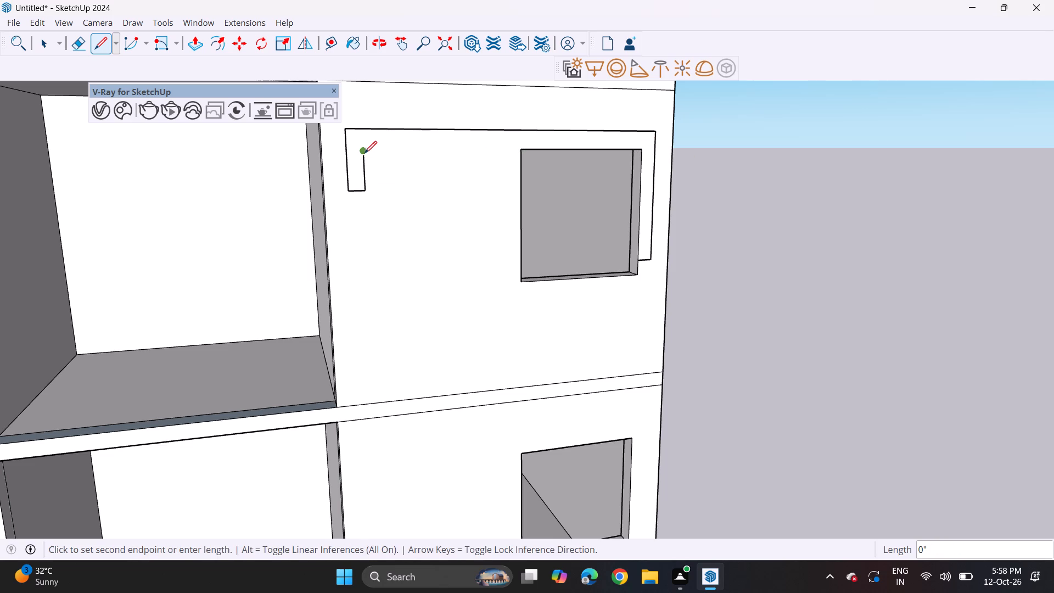
pyautogui.click(362, 141)
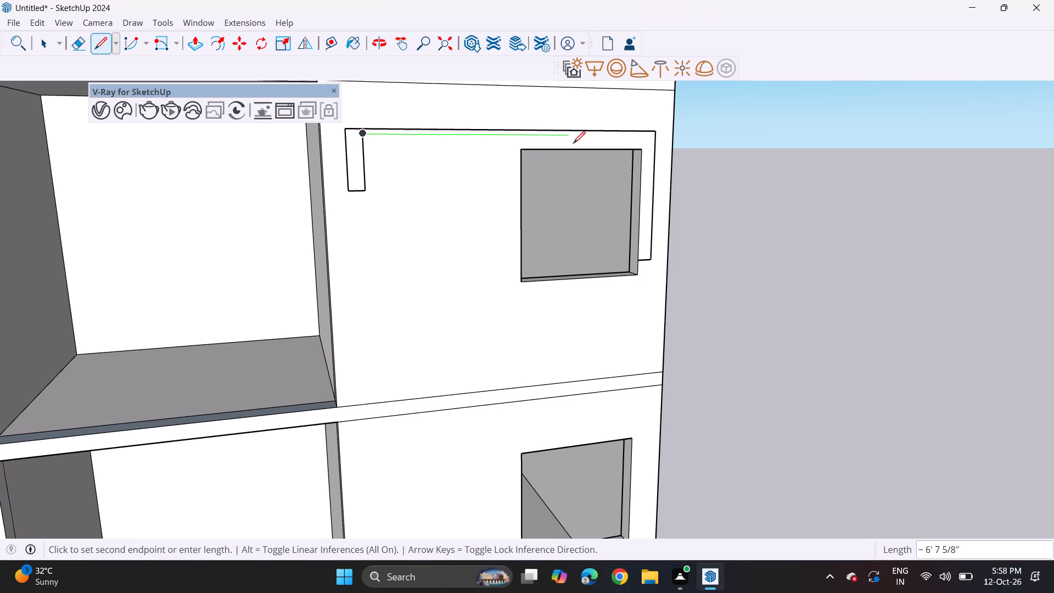
pyautogui.click(646, 139)
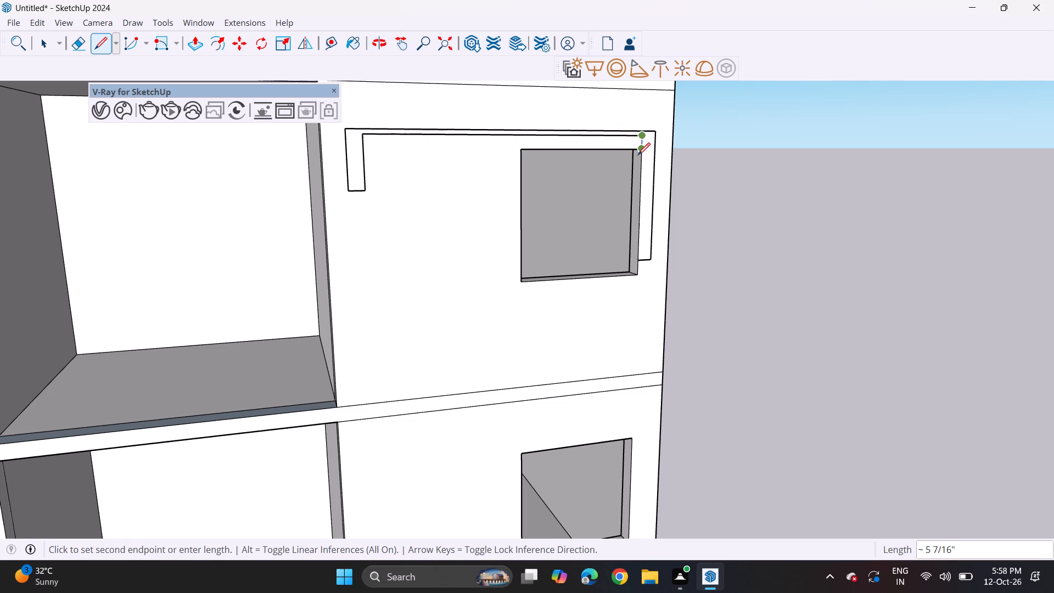
pyautogui.click(638, 155)
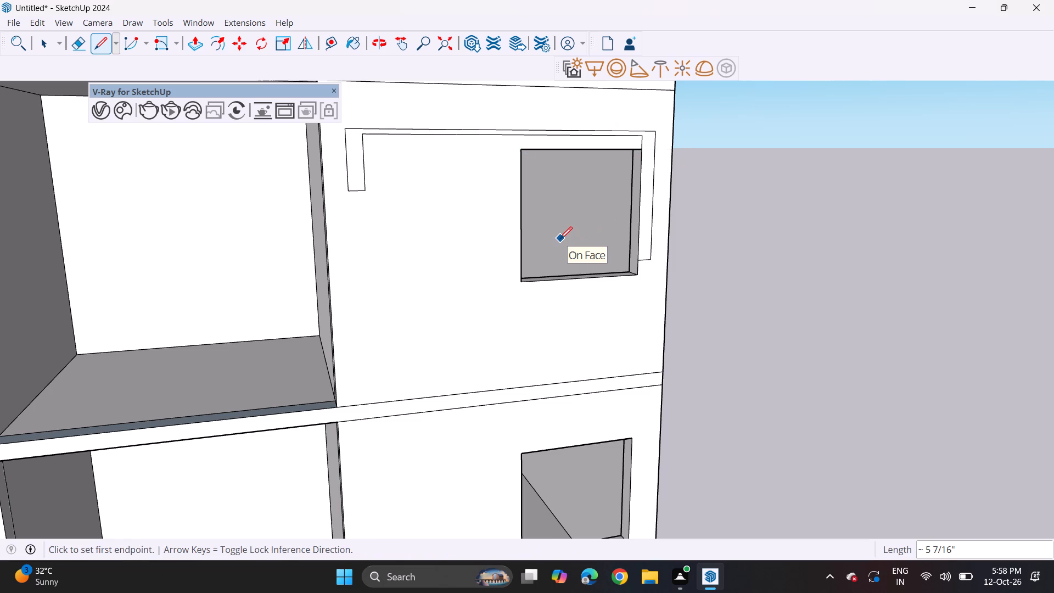
# Select the surround strip's face with its edges and copy it 10' 6" down to the matching window on the storey below.
pyautogui.moveTo(552, 239); pyautogui.dragTo(672, 233, button='middle')
pyautogui.scroll(-3, 669, 233)
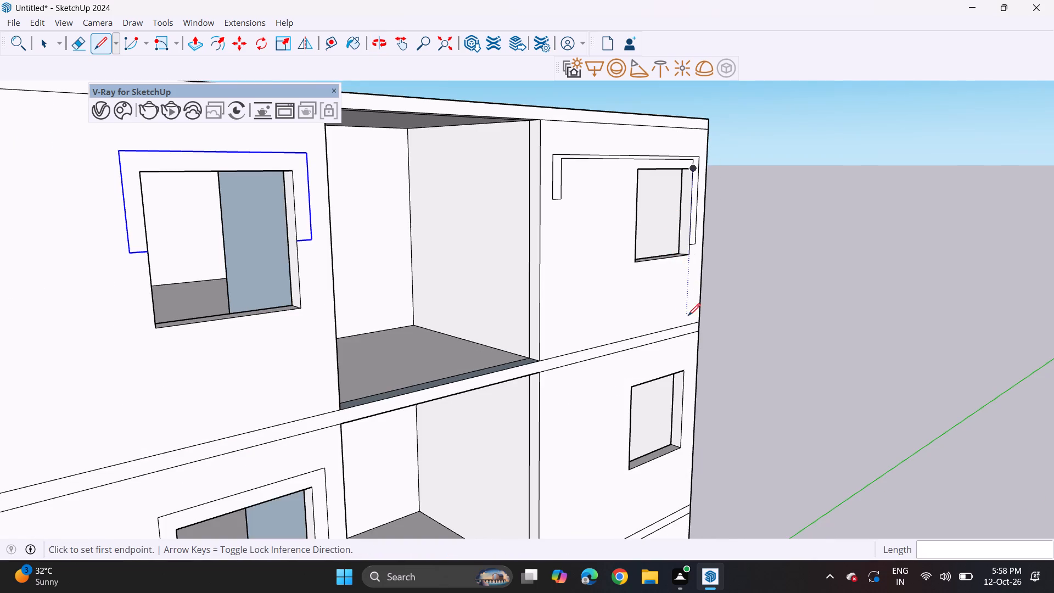
pyautogui.moveTo(677, 309); pyautogui.dragTo(580, 207, button='middle')
pyautogui.keyDown('shift'); pyautogui.moveTo(575, 176); pyautogui.dragTo(571, 249, button='middle'); pyautogui.keyUp('shift')
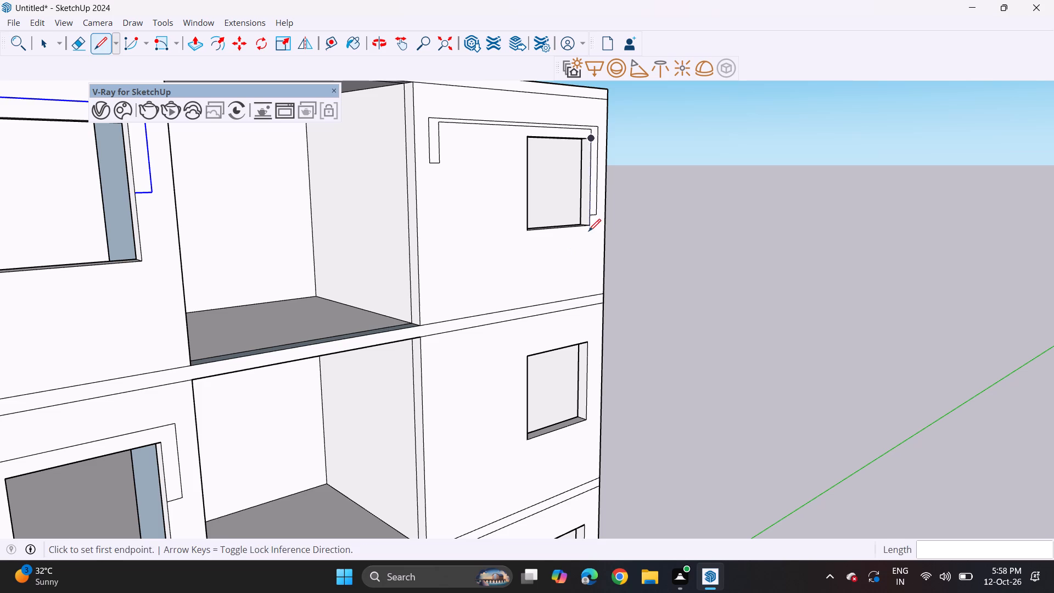
pyautogui.press('space')
pyautogui.click(431, 124)
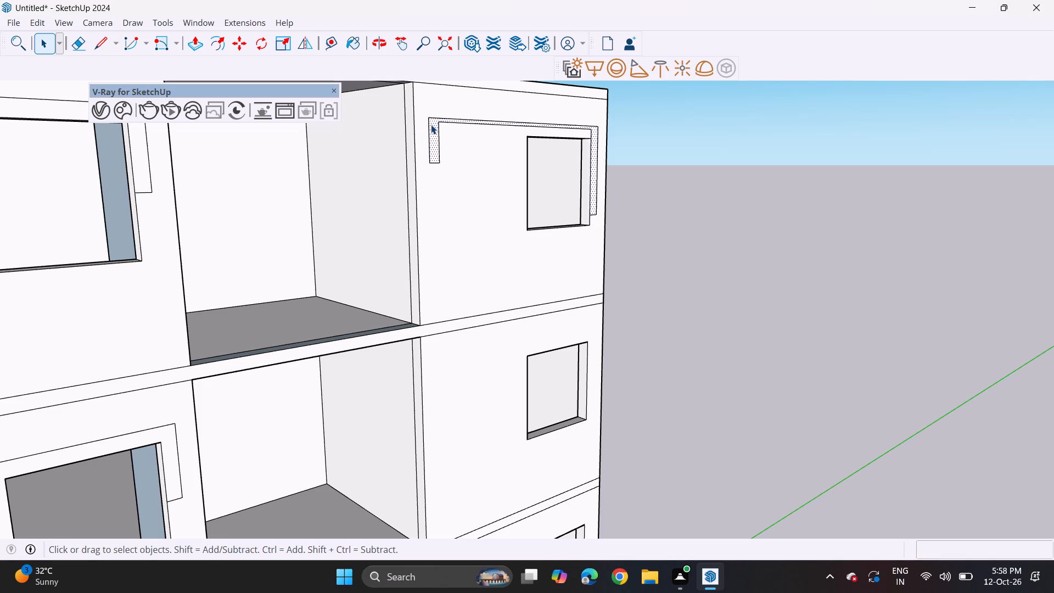
pyautogui.click(429, 133)
pyautogui.click(439, 142)
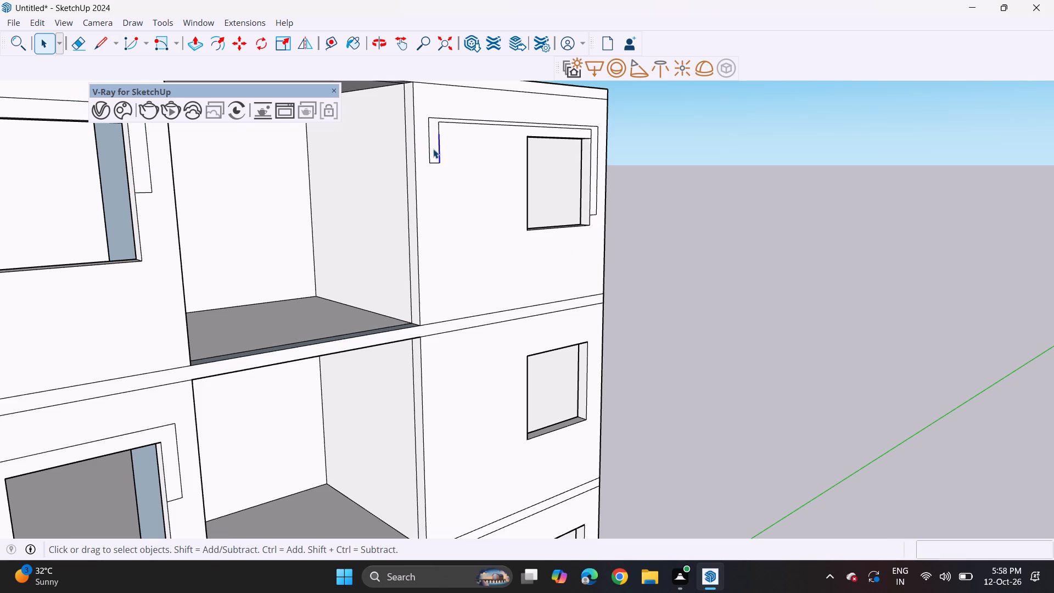
pyautogui.doubleClick(433, 149)
pyautogui.scroll(3, 602, 227)
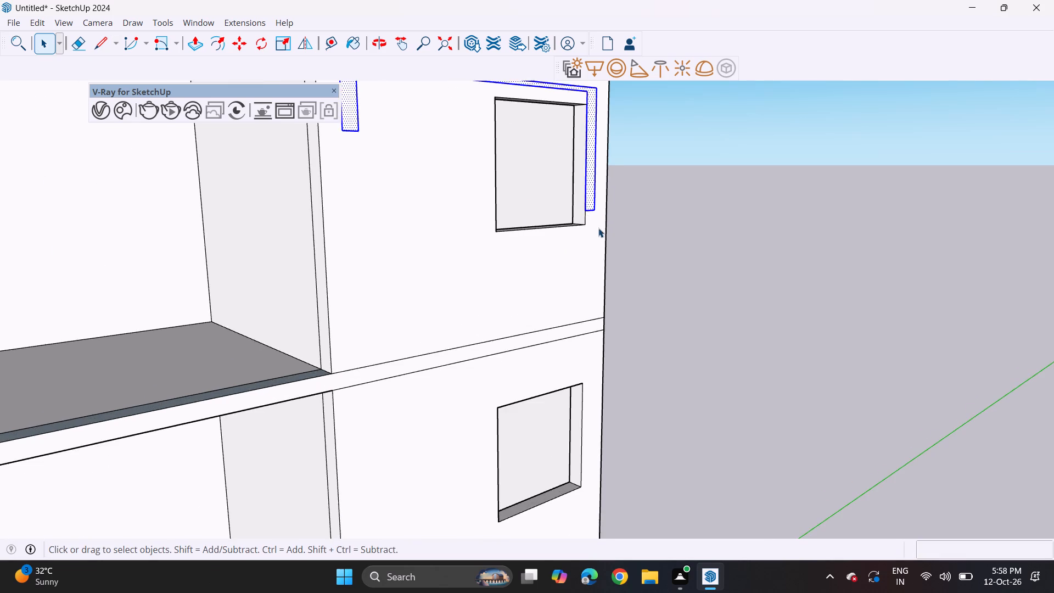
pyautogui.scroll(-3, 598, 228)
pyautogui.press('m')
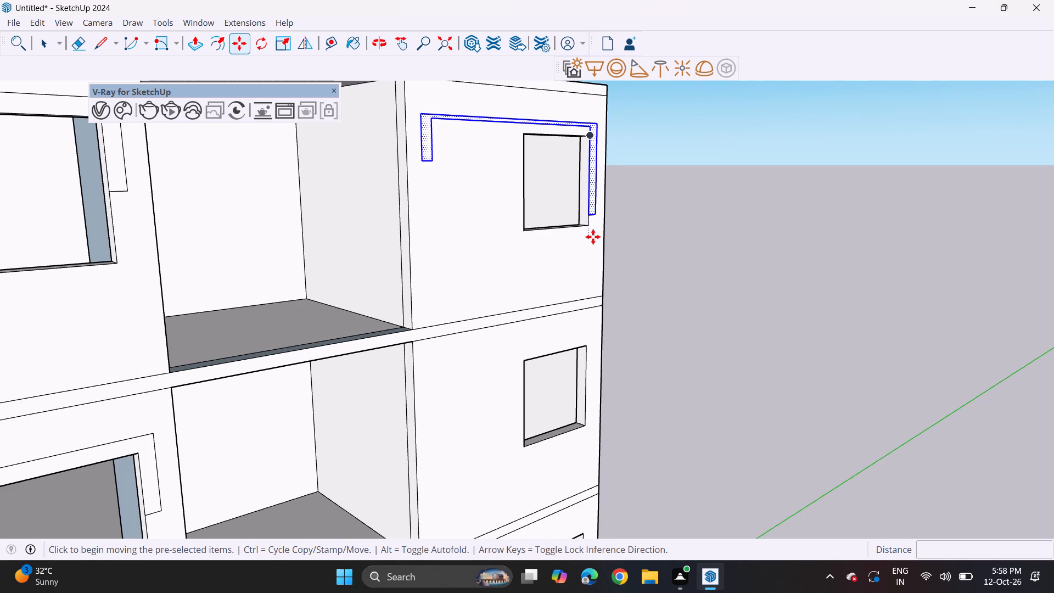
pyautogui.click(590, 229)
pyautogui.keyDown('shift'); pyautogui.moveTo(592, 256); pyautogui.dragTo(570, 103, button='middle'); pyautogui.keyUp('shift')
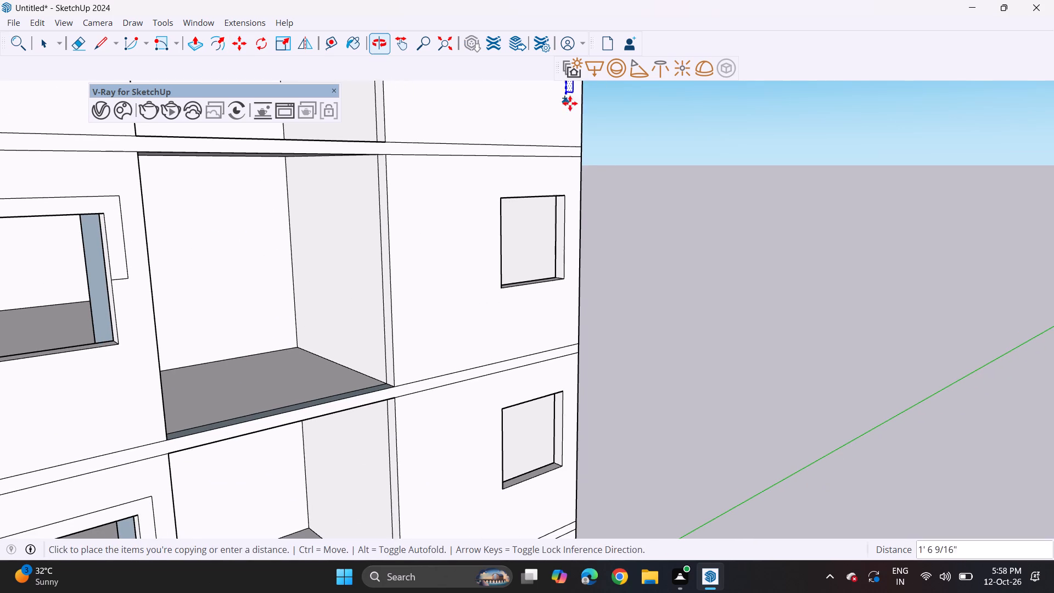
pyautogui.click(563, 281)
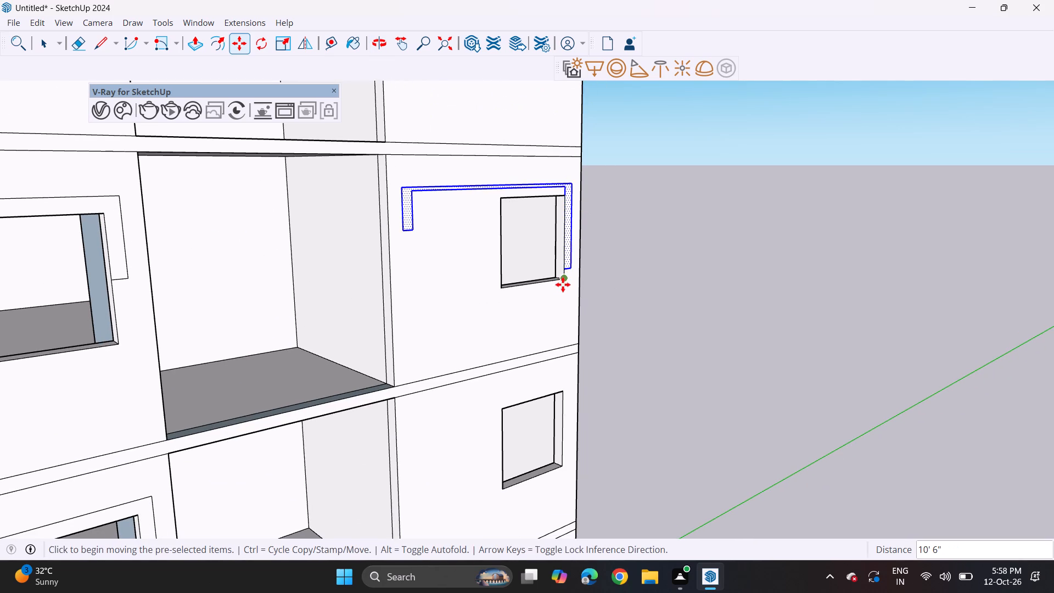
# Copy the selected surround strip 10' 6" down storey by storey onto the remaining four windows of the far column.
pyautogui.click(563, 281)
pyautogui.keyDown('shift'); pyautogui.moveTo(560, 383); pyautogui.dragTo(544, 222, button='middle'); pyautogui.keyUp('shift')
pyautogui.click(546, 310)
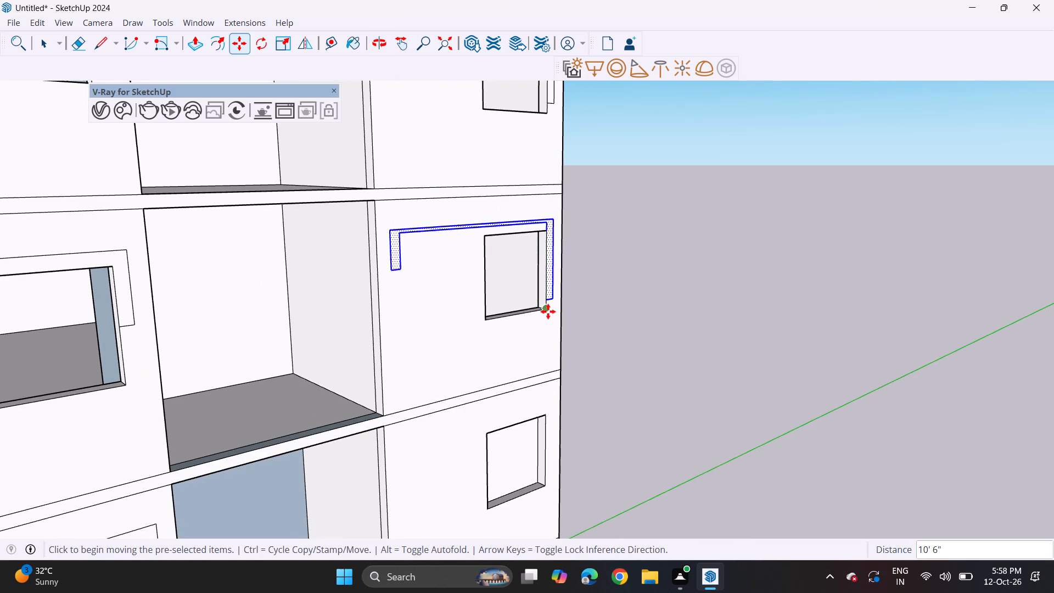
pyautogui.click(548, 311)
pyautogui.keyDown('shift'); pyautogui.moveTo(547, 387); pyautogui.dragTo(540, 210, button='middle'); pyautogui.keyUp('shift')
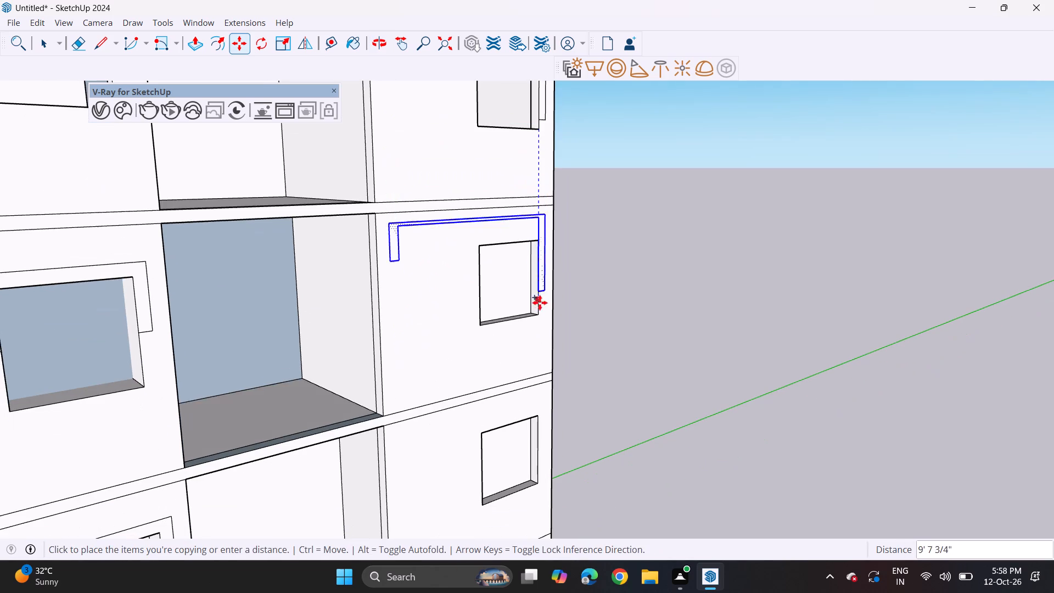
pyautogui.click(537, 318)
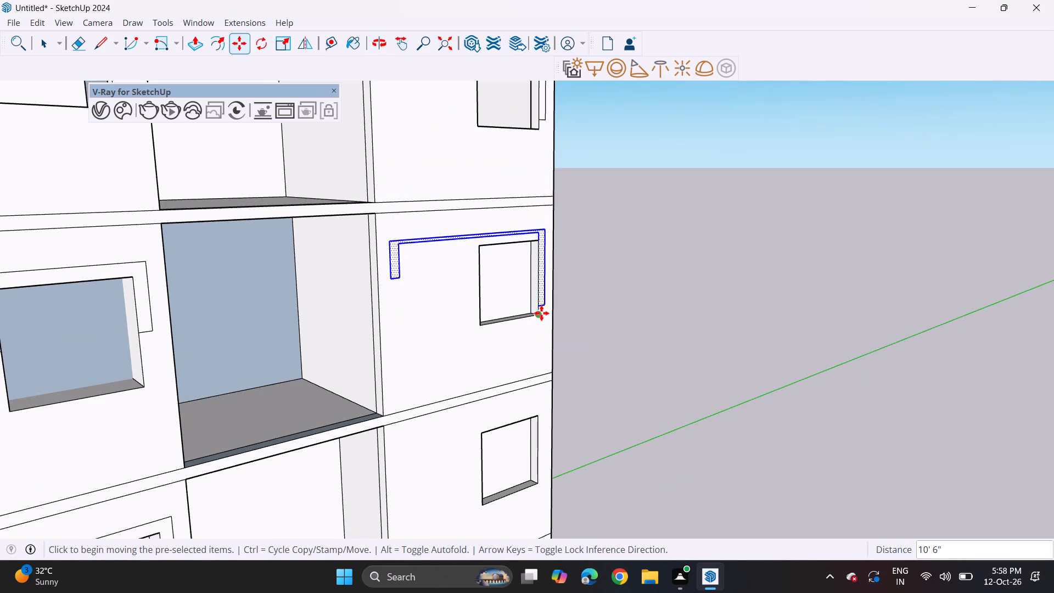
pyautogui.click(539, 315)
pyautogui.keyDown('shift'); pyautogui.moveTo(557, 399); pyautogui.dragTo(546, 222, button='middle'); pyautogui.keyUp('shift')
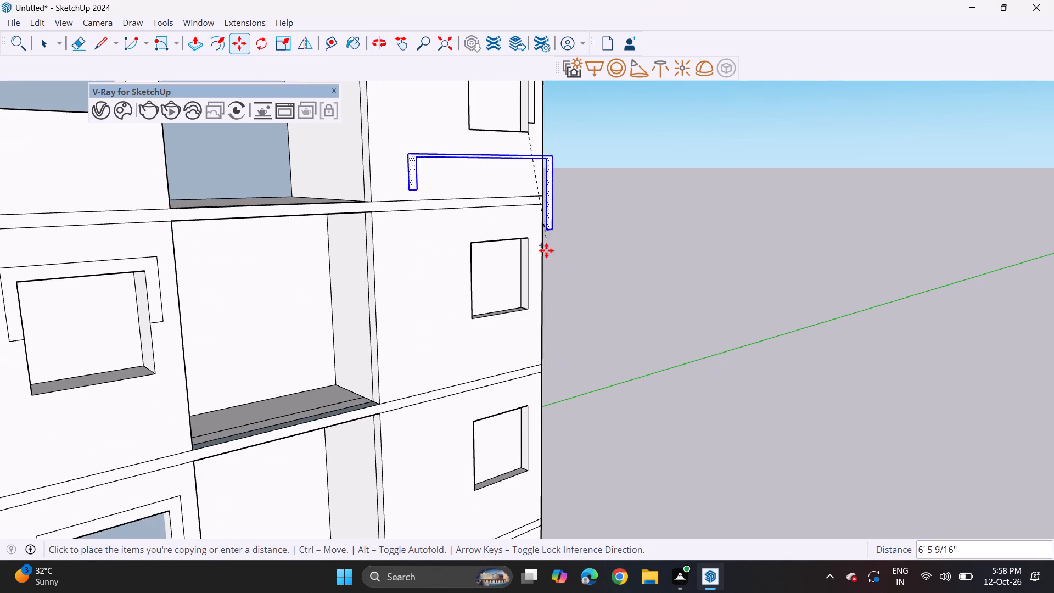
pyautogui.click(531, 310)
pyautogui.click(528, 306)
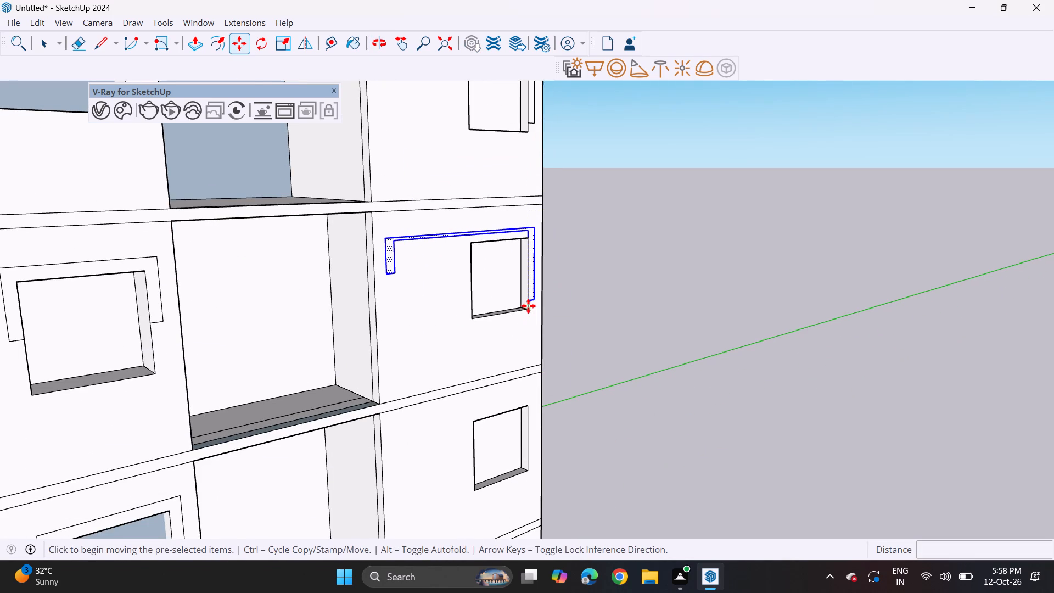
pyautogui.keyDown('shift'); pyautogui.moveTo(535, 374); pyautogui.dragTo(545, 224, button='middle'); pyautogui.keyUp('shift')
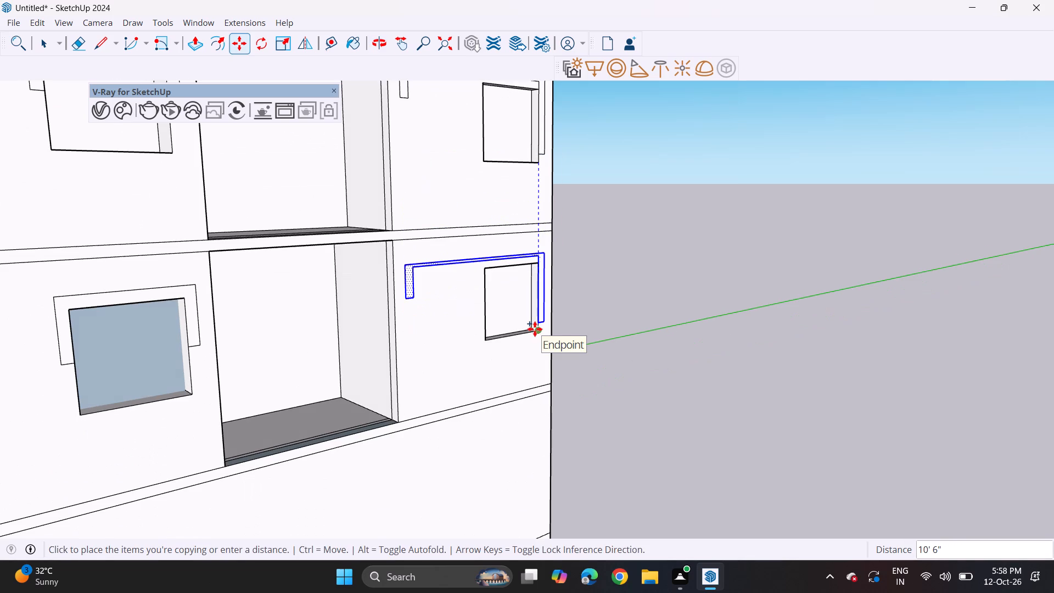
pyautogui.click(535, 329)
pyautogui.scroll(-11, 519, 299)
pyautogui.moveTo(479, 248); pyautogui.dragTo(490, 244, button='middle')
pyautogui.keyDown('shift'); pyautogui.moveTo(485, 215); pyautogui.dragTo(551, 372, button='middle'); pyautogui.keyUp('shift')
pyautogui.press('space')
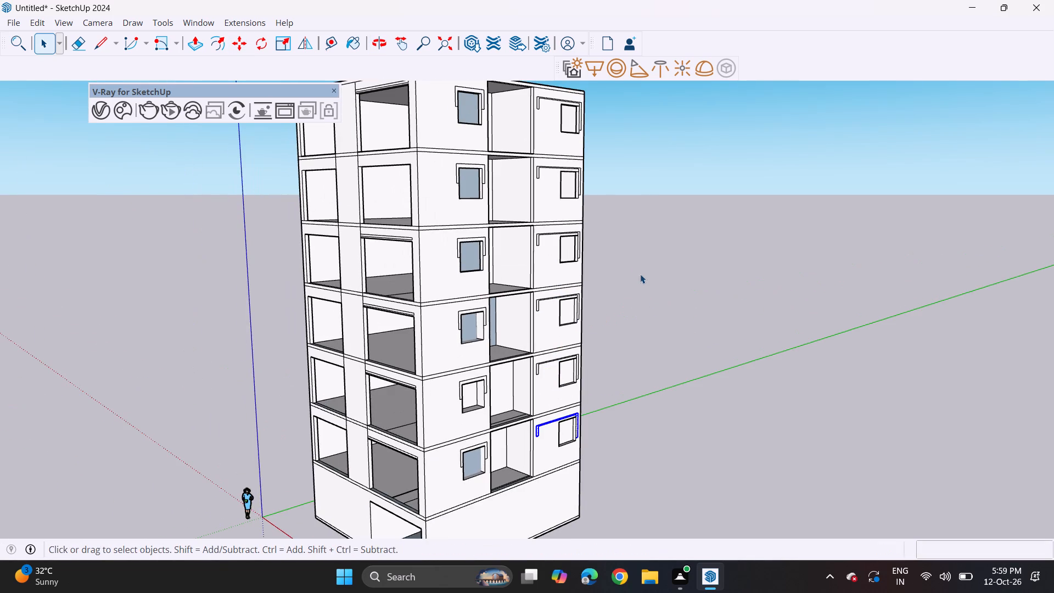
# Extrude the top-storey window surround of the near column outward by 1' 4 15/16" with Push/Pull.
pyautogui.press('p')
pyautogui.scroll(3, 442, 116)
pyautogui.press('Escape')
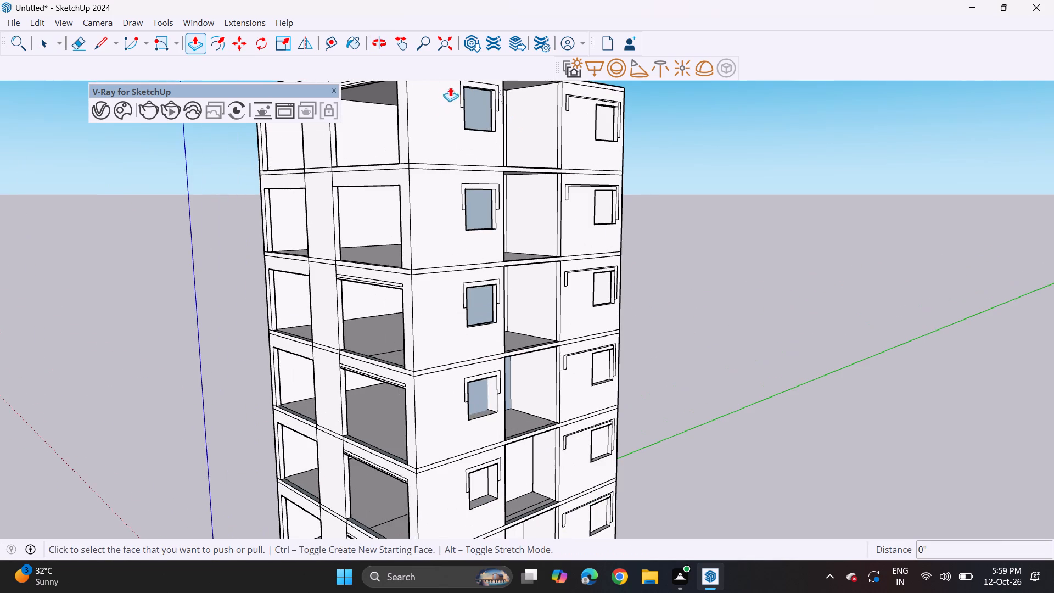
pyautogui.scroll(12, 459, 77)
pyautogui.moveTo(462, 99); pyautogui.dragTo(464, 187, button='middle')
pyautogui.moveTo(484, 221); pyautogui.dragTo(520, 305, button='middle')
pyautogui.scroll(4, 503, 271)
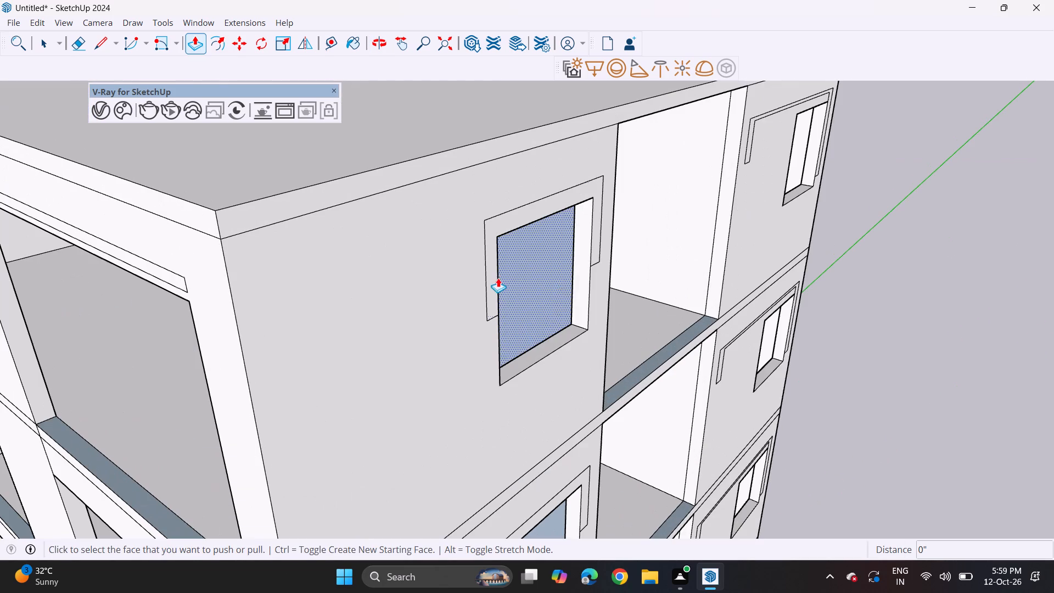
pyautogui.click(497, 290)
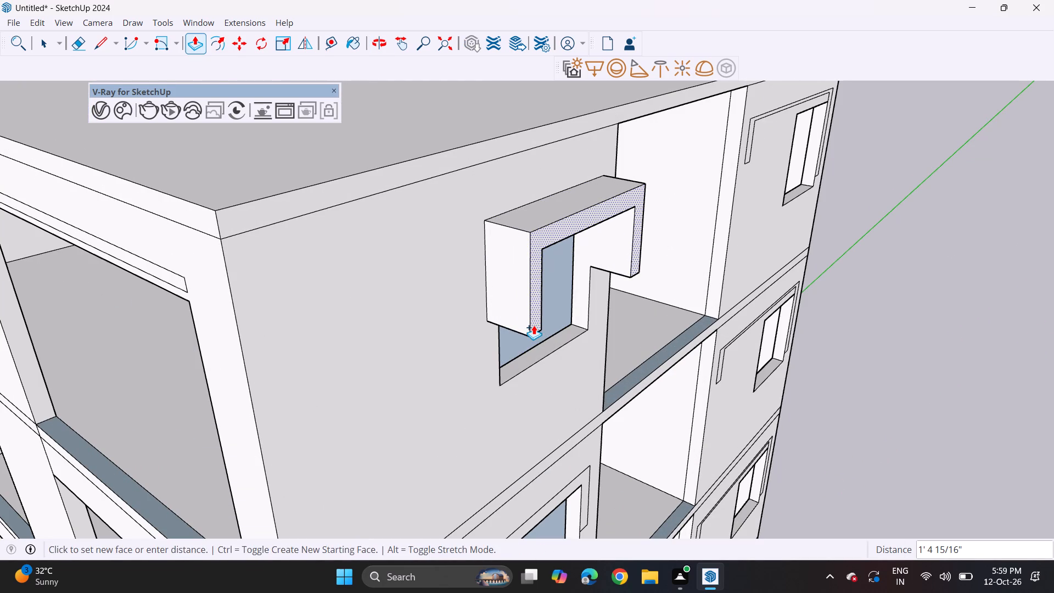
pyautogui.click(534, 325)
# Repeat the 1' 4 15/16" extrusion on the five surrounds below in the near window column, down to the lowest one.
pyautogui.keyDown('shift'); pyautogui.moveTo(567, 374); pyautogui.dragTo(533, 53, button='middle'); pyautogui.keyUp('shift')
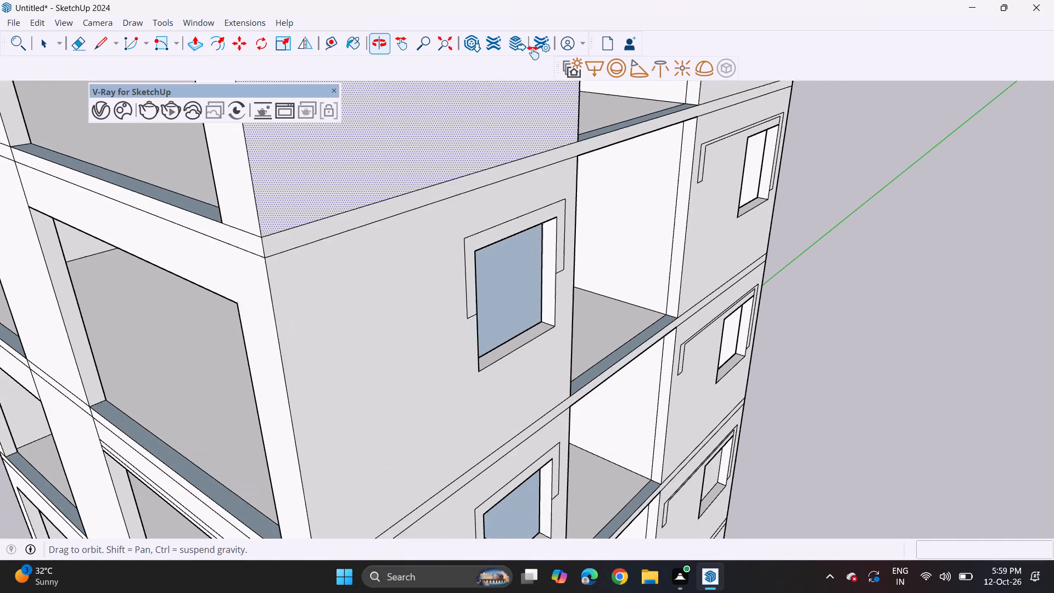
pyautogui.keyDown('shift'); pyautogui.moveTo(533, 53); pyautogui.dragTo(532, 51, button='middle'); pyautogui.keyUp('shift')
pyautogui.doubleClick(501, 216)
pyautogui.scroll(-5, 506, 206)
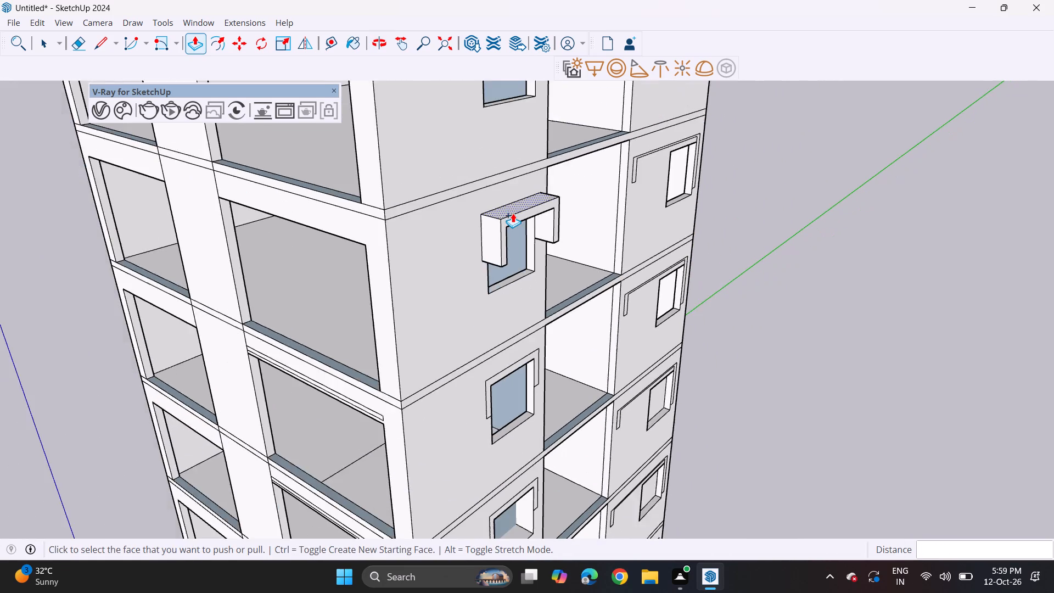
pyautogui.scroll(-4, 513, 213)
pyautogui.moveTo(500, 278); pyautogui.dragTo(498, 214, button='middle')
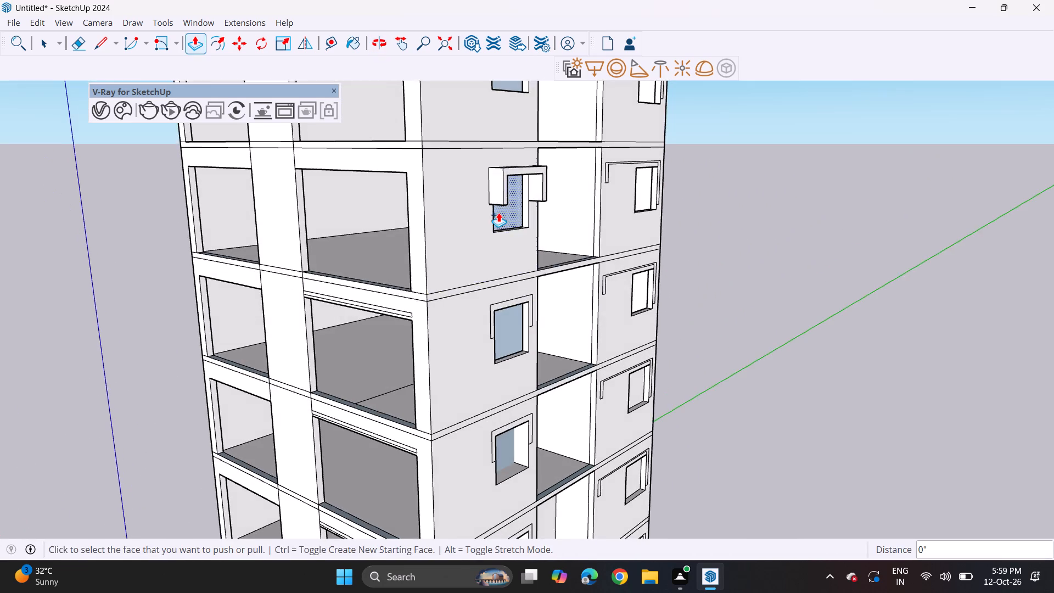
pyautogui.keyDown('shift'); pyautogui.moveTo(502, 232); pyautogui.dragTo(517, 313, button='middle'); pyautogui.keyUp('shift')
pyautogui.moveTo(532, 371); pyautogui.dragTo(496, 184, button='middle')
pyautogui.scroll(1, 496, 165)
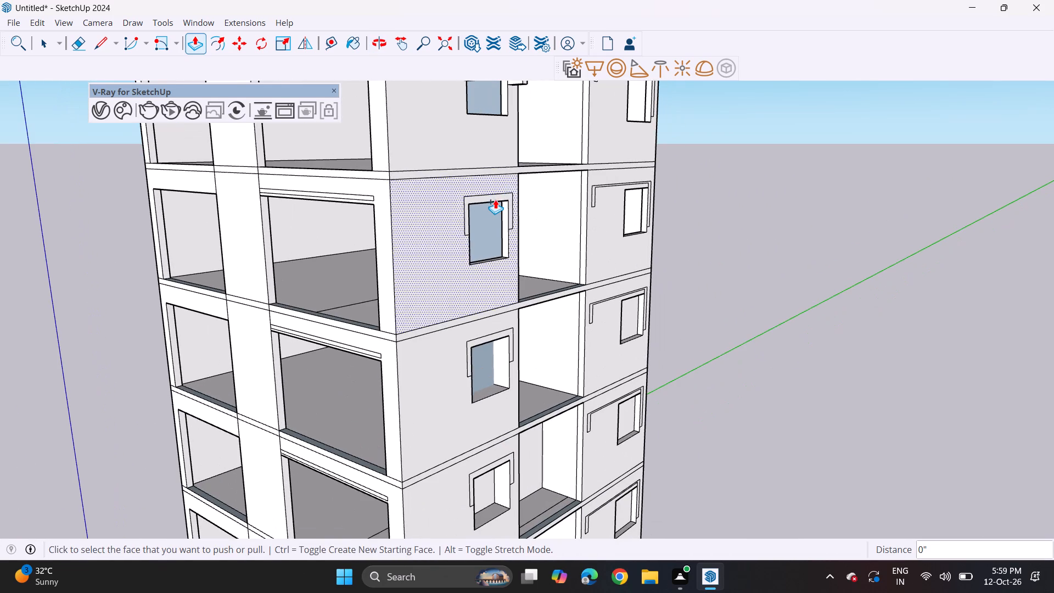
pyautogui.doubleClick(495, 200)
pyautogui.doubleClick(497, 335)
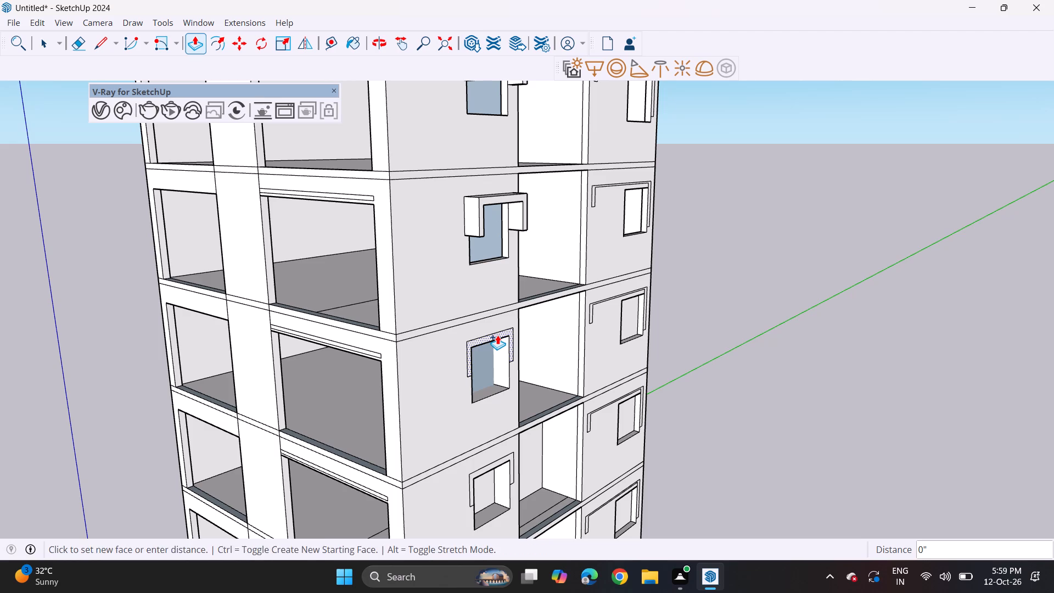
pyautogui.keyDown('shift'); pyautogui.moveTo(504, 366); pyautogui.dragTo(503, 301, button='middle'); pyautogui.keyUp('shift')
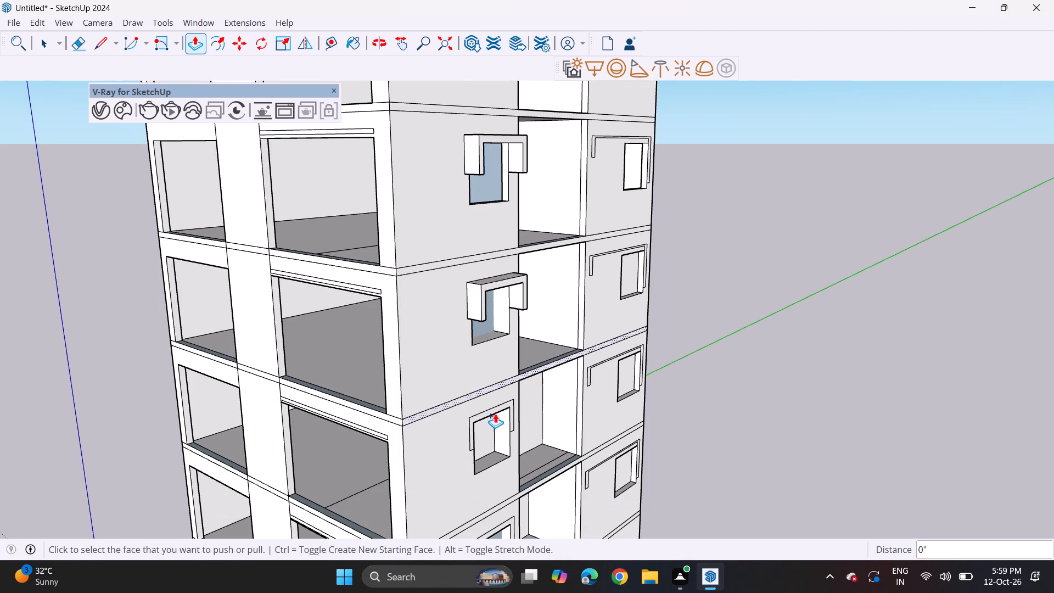
pyautogui.doubleClick(492, 410)
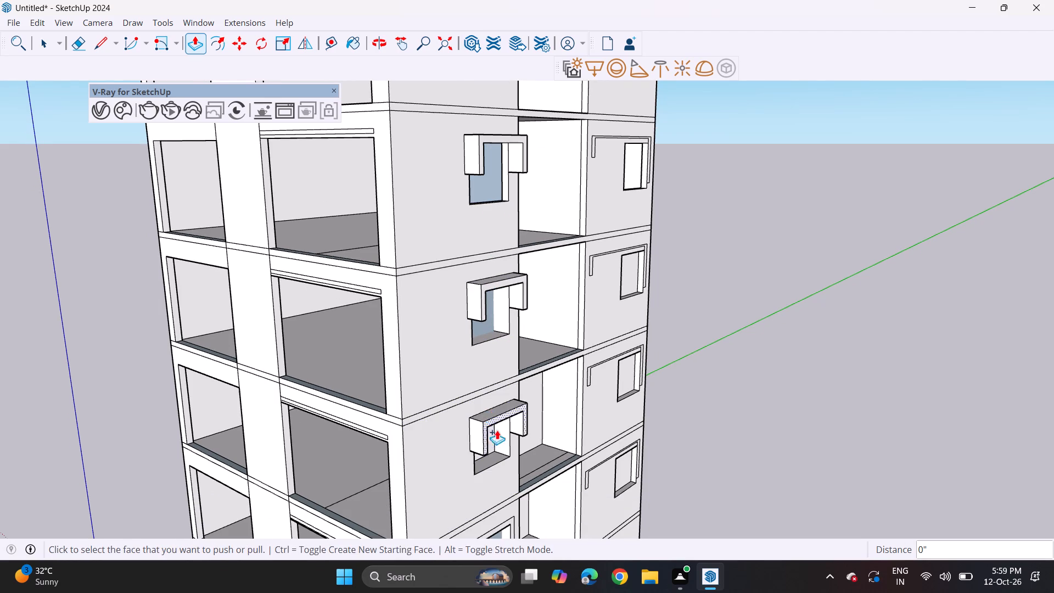
pyautogui.keyDown('shift'); pyautogui.moveTo(497, 432); pyautogui.dragTo(476, 184, button='middle'); pyautogui.keyUp('shift')
pyautogui.doubleClick(482, 280)
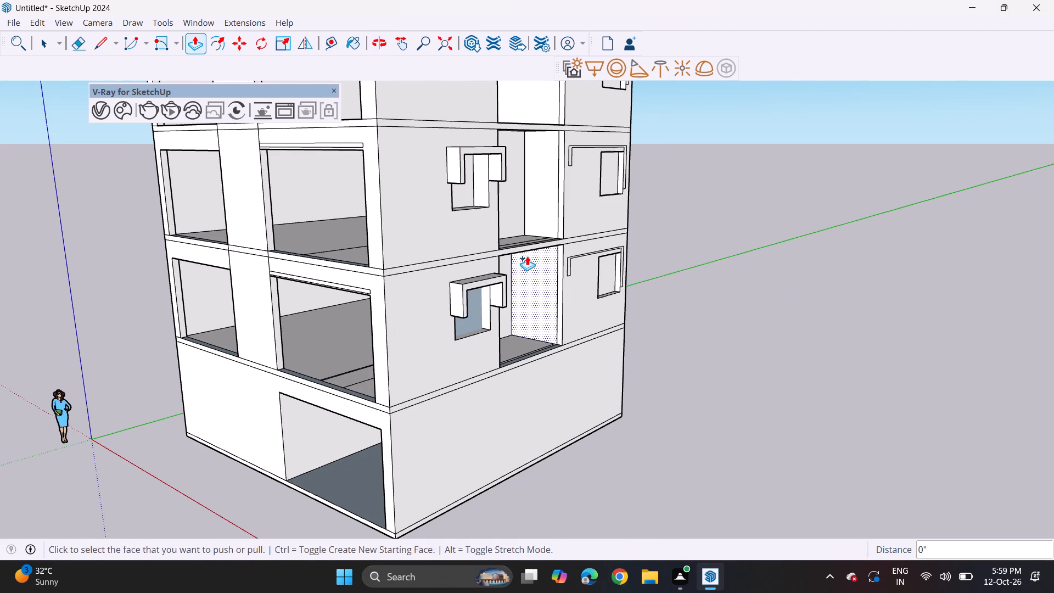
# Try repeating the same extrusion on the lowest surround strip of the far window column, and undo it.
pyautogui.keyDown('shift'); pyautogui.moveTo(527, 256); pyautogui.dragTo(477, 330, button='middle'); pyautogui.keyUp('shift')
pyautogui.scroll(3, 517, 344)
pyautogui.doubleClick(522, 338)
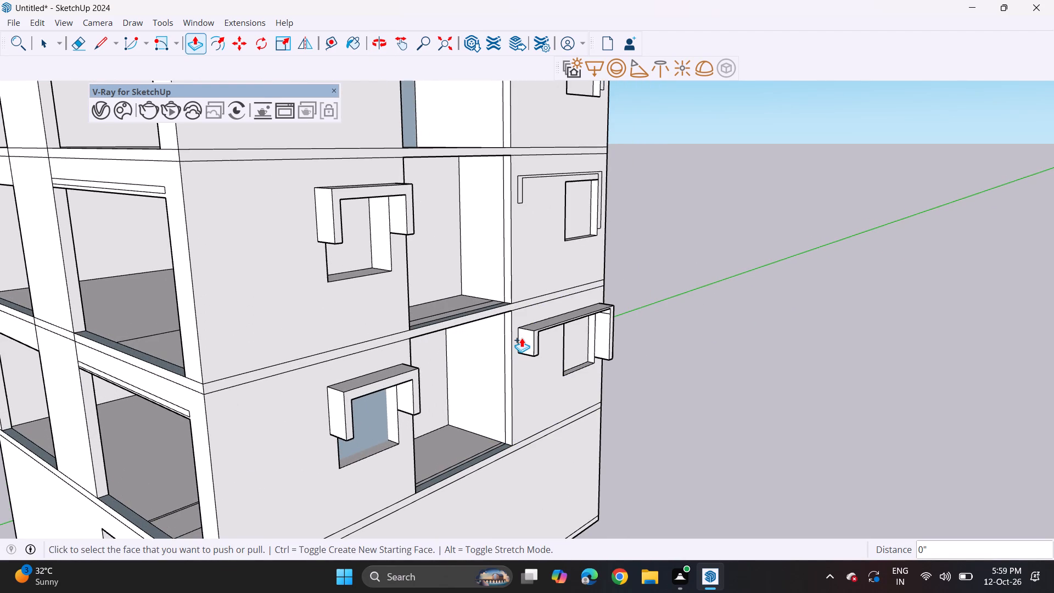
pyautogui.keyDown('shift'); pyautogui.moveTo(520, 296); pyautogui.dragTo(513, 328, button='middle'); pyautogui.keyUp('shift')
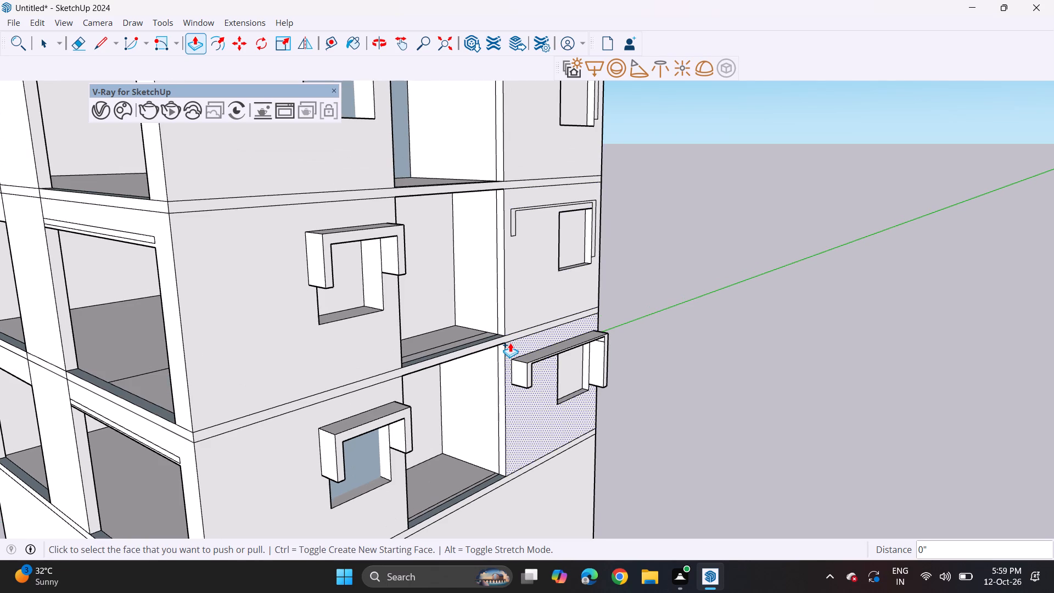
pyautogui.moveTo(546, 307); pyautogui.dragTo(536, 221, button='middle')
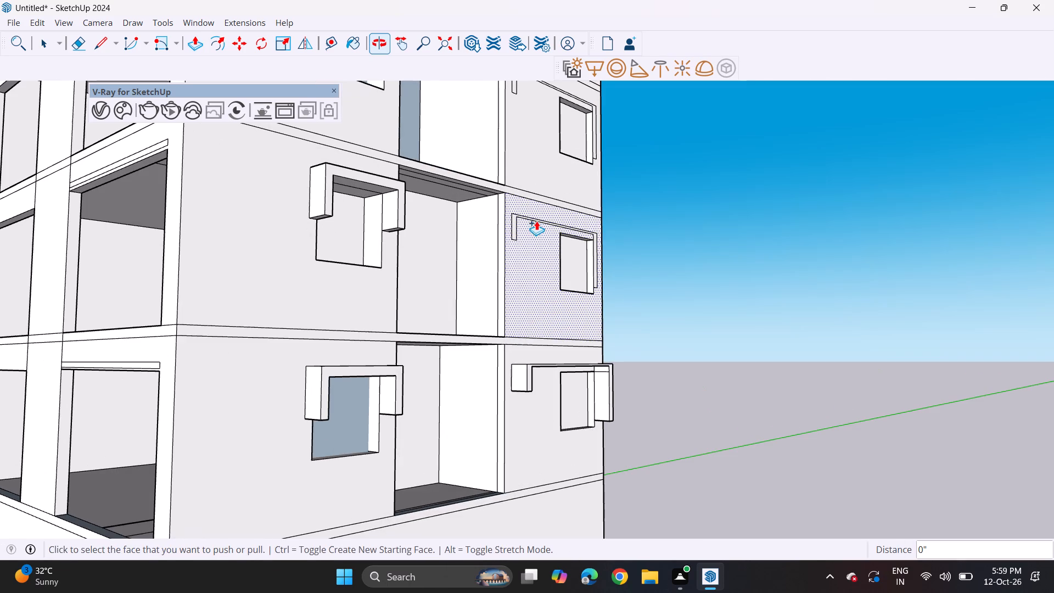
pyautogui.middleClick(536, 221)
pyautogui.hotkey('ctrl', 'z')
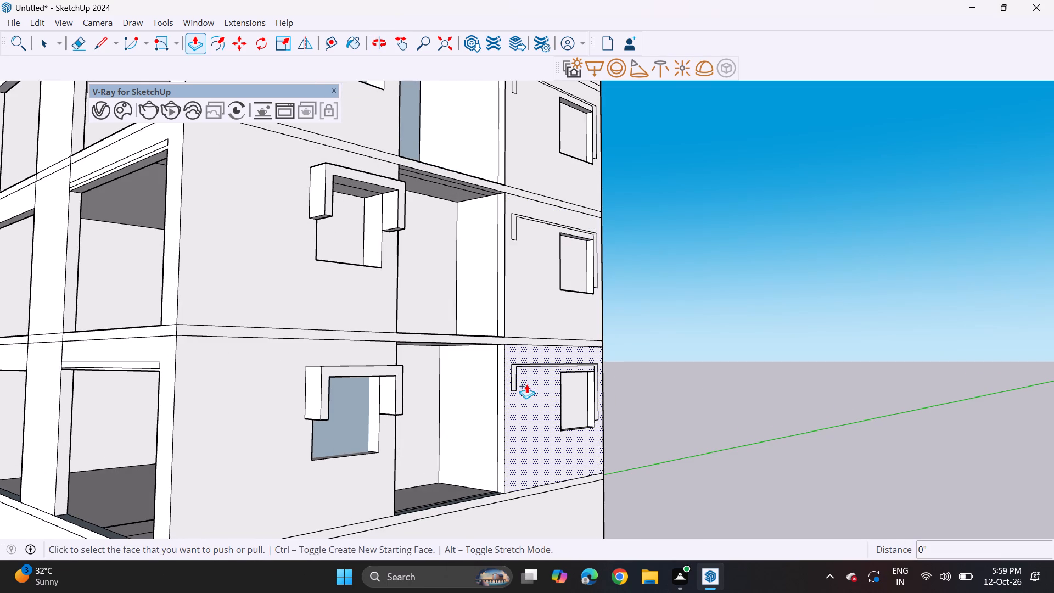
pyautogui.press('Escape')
# Extrude the two lowest surrounds of the far window column outward 1' 4 15/16", matching the depth of the near column's surrounds.
pyautogui.click(515, 380)
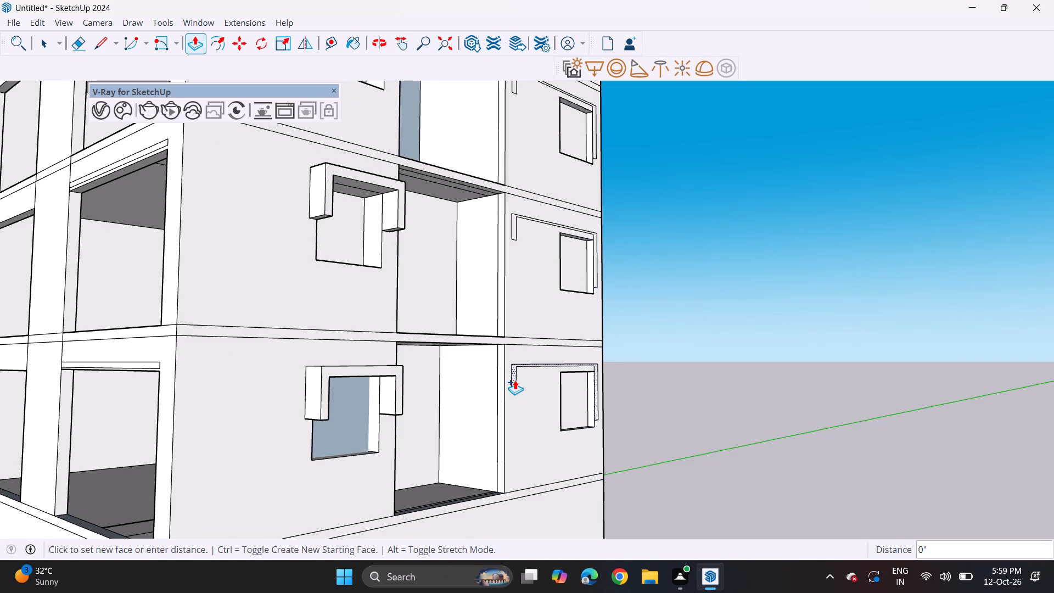
pyautogui.click(401, 394)
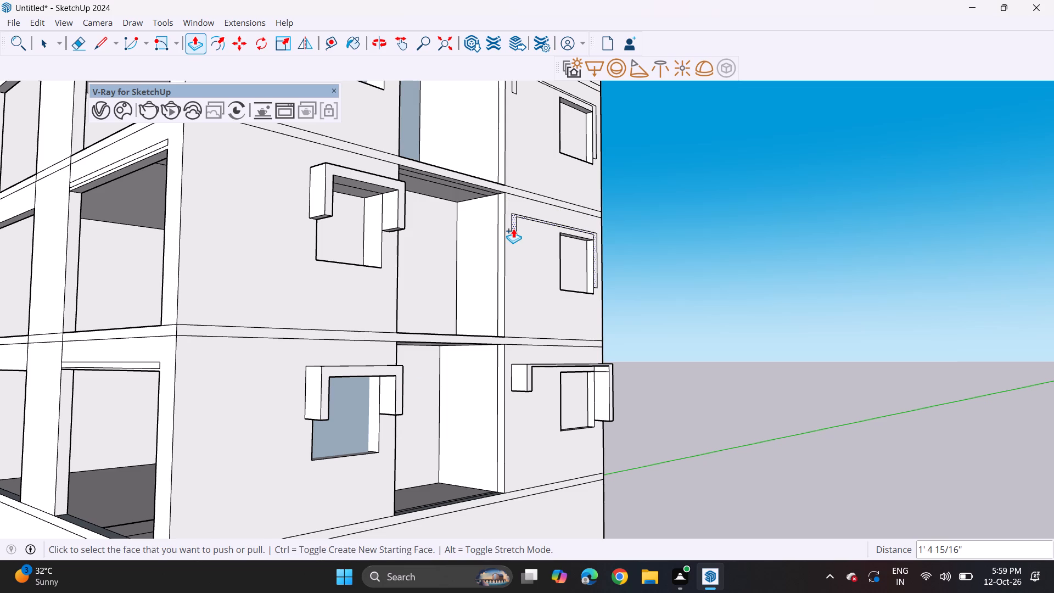
pyautogui.click(513, 228)
pyautogui.click(515, 233)
pyautogui.click(515, 236)
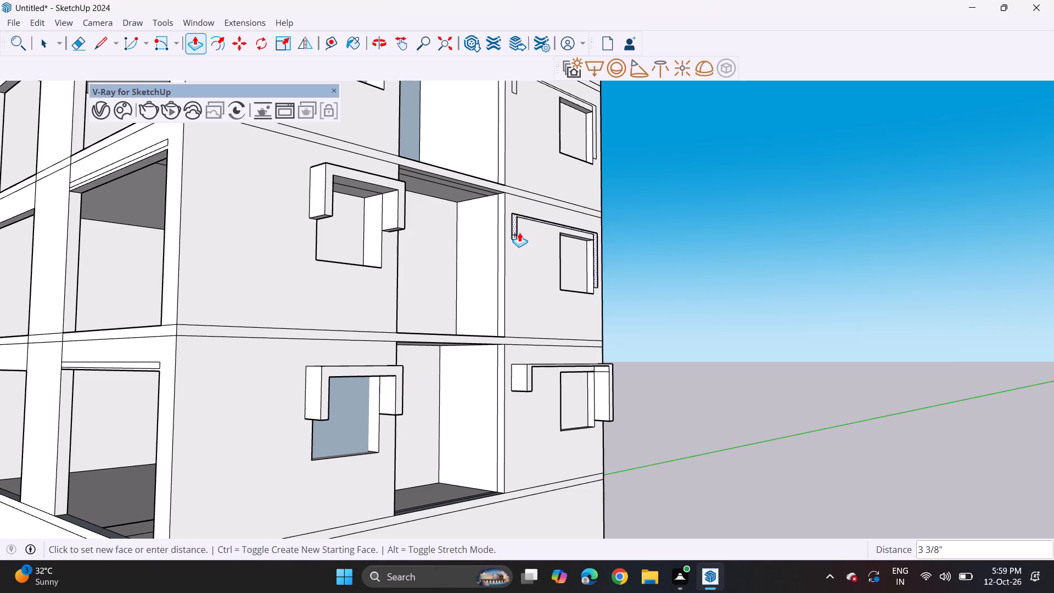
pyautogui.click(401, 208)
# Repeat the same extrusion on the far column's four remaining surrounds, working upward to the top storey.
pyautogui.moveTo(513, 143); pyautogui.dragTo(474, 342, button='middle')
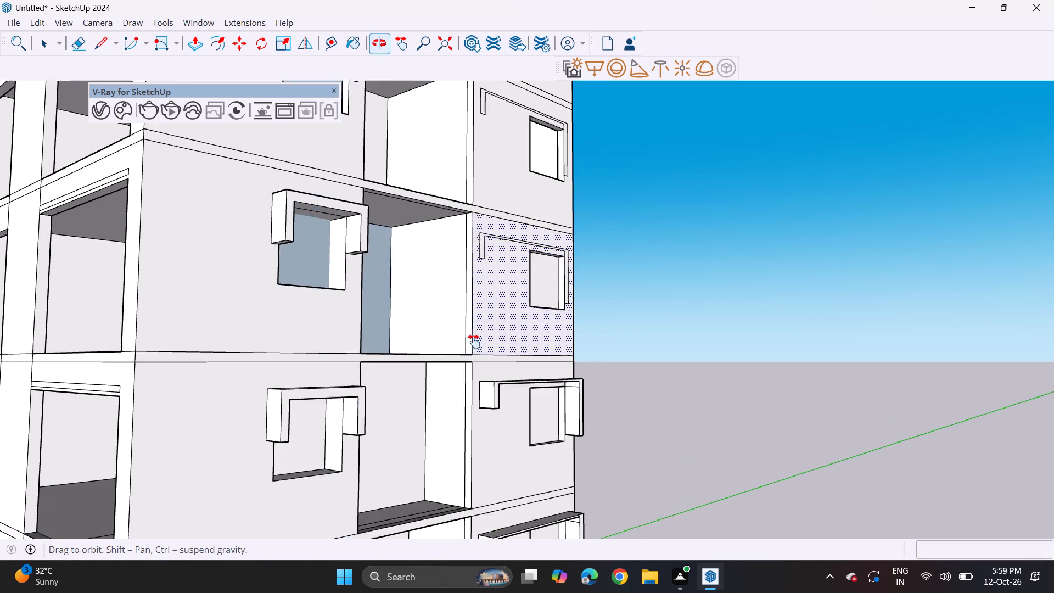
pyautogui.moveTo(474, 342); pyautogui.dragTo(473, 349, button='middle')
pyautogui.doubleClick(476, 281)
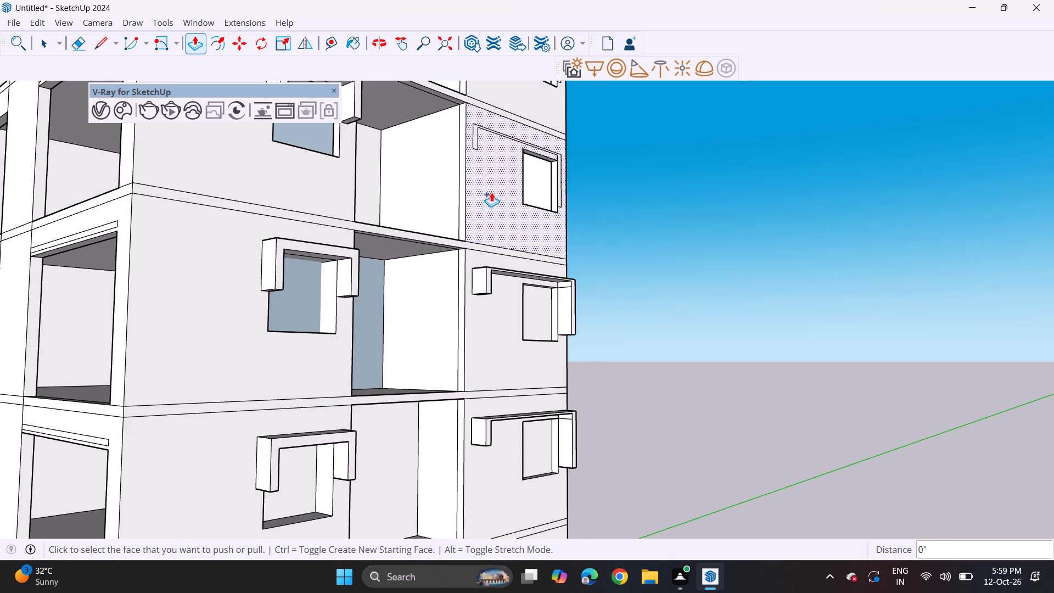
pyautogui.doubleClick(476, 133)
pyautogui.keyDown('shift'); pyautogui.moveTo(480, 157); pyautogui.dragTo(461, 280, button='middle'); pyautogui.keyUp('shift')
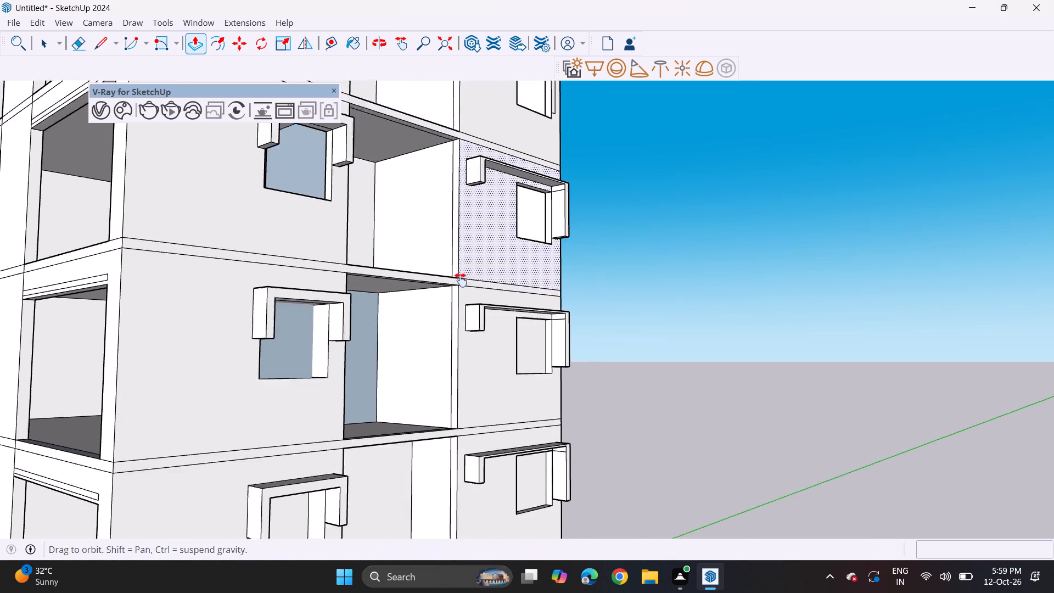
pyautogui.keyDown('shift'); pyautogui.moveTo(461, 280); pyautogui.dragTo(461, 286, button='middle'); pyautogui.keyUp('shift')
pyautogui.doubleClick(459, 127)
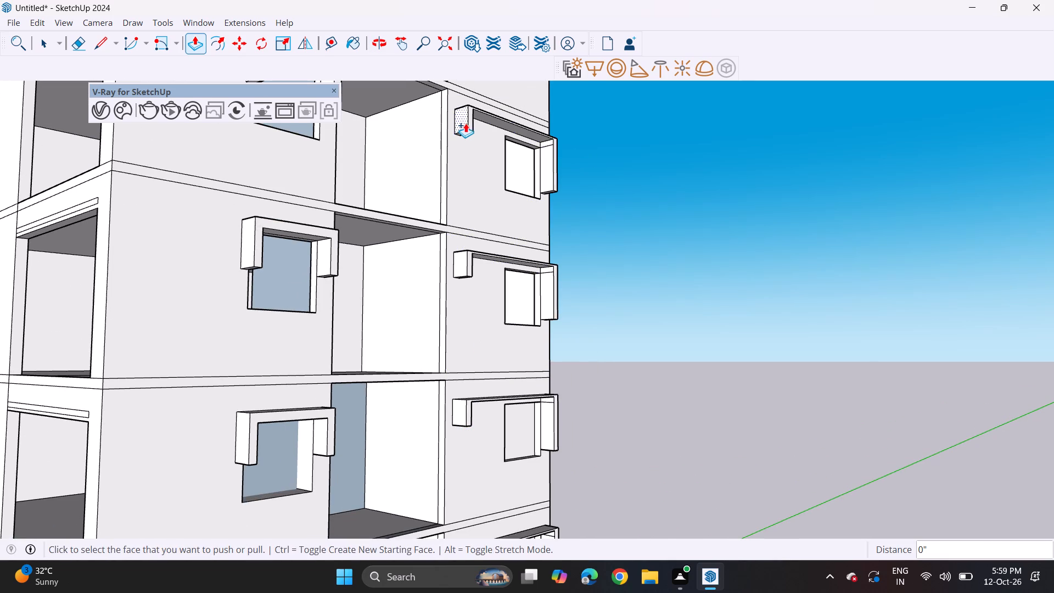
pyautogui.keyDown('shift'); pyautogui.moveTo(476, 127); pyautogui.dragTo(484, 398, button='middle'); pyautogui.keyUp('shift')
pyautogui.doubleClick(469, 267)
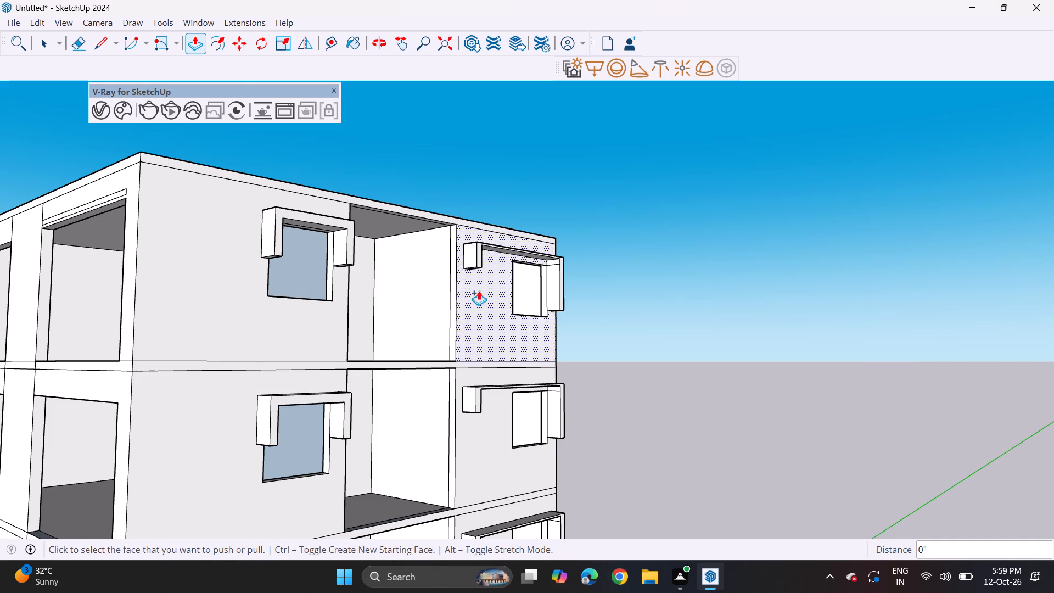
# Draw a horizontal line about 1' 1/4" long across the front facade's narrow outer pier beside the top-storey small opening.
pyautogui.scroll(-7, 479, 294)
pyautogui.keyDown('shift'); pyautogui.moveTo(489, 367); pyautogui.dragTo(514, 305, button='middle'); pyautogui.keyUp('shift')
pyautogui.scroll(-3, 532, 249)
pyautogui.keyDown('shift'); pyautogui.moveTo(505, 387); pyautogui.dragTo(556, 309, button='middle'); pyautogui.keyUp('shift')
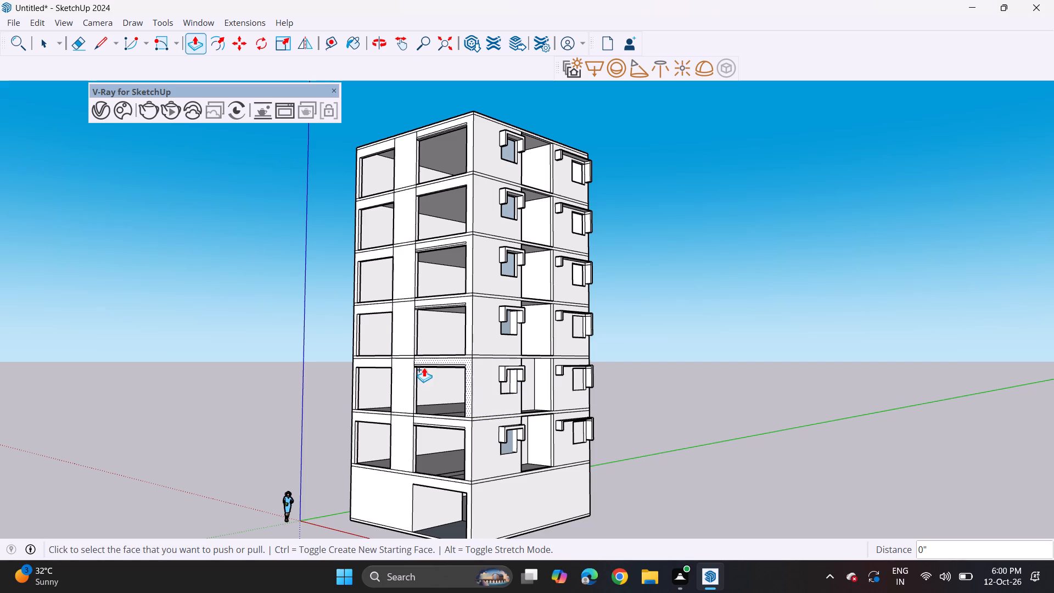
pyautogui.middleClick(427, 391)
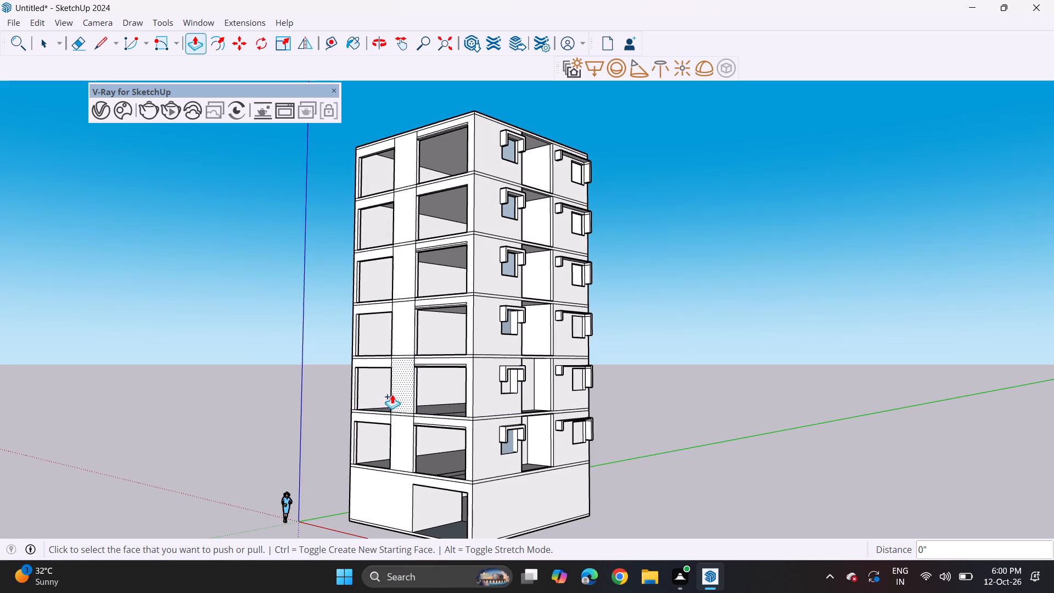
pyautogui.moveTo(392, 394); pyautogui.dragTo(457, 387, button='middle')
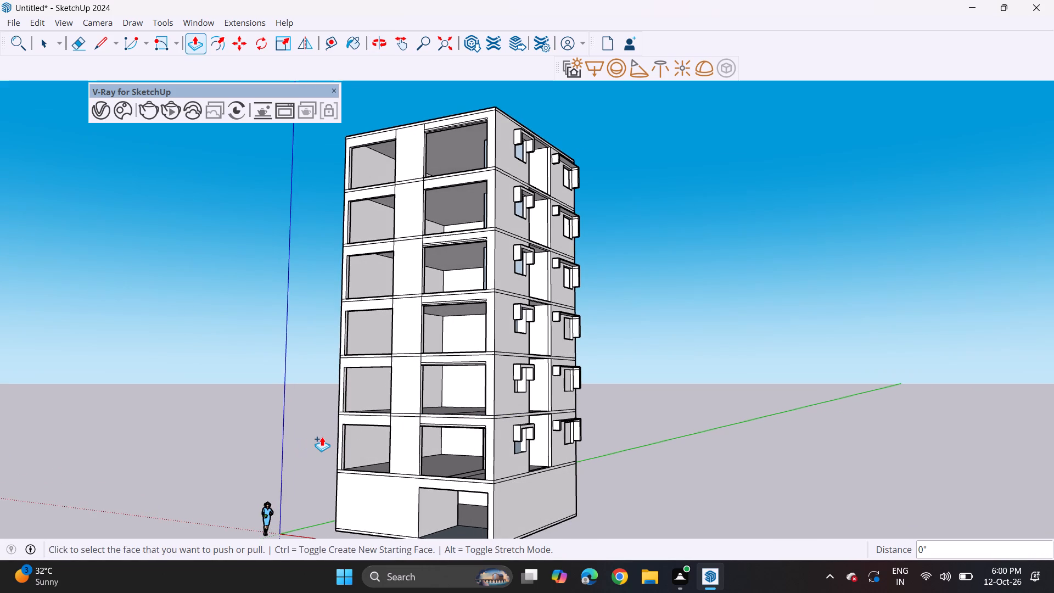
pyautogui.scroll(3, 322, 437)
pyautogui.click(93, 44)
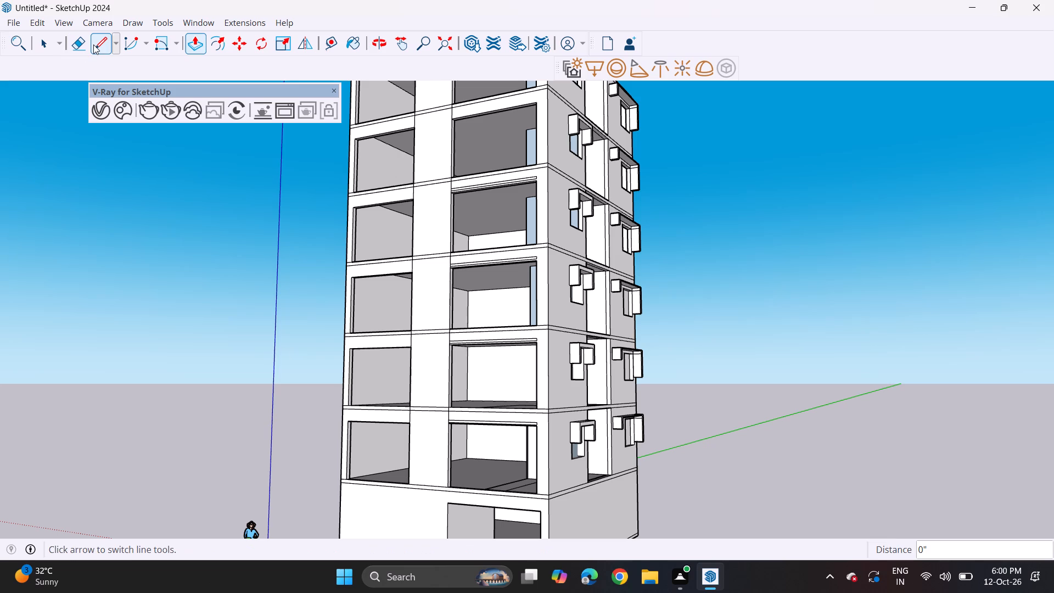
pyautogui.scroll(-3, 305, 294)
pyautogui.keyDown('shift'); pyautogui.moveTo(309, 284); pyautogui.dragTo(352, 279, button='middle'); pyautogui.keyUp('shift')
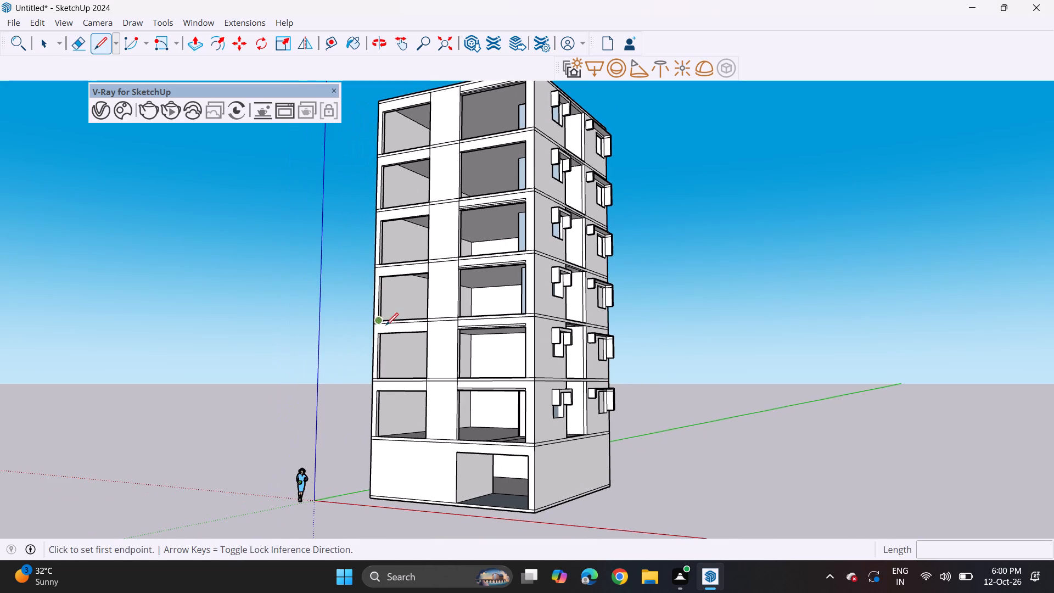
pyautogui.scroll(7, 378, 138)
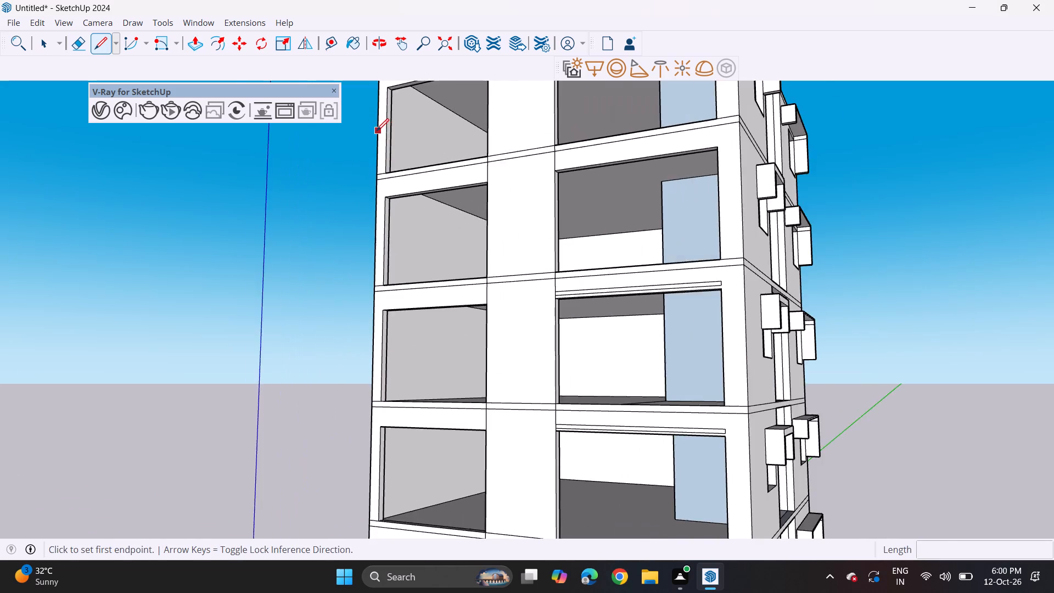
pyautogui.scroll(3, 377, 131)
pyautogui.click(377, 131)
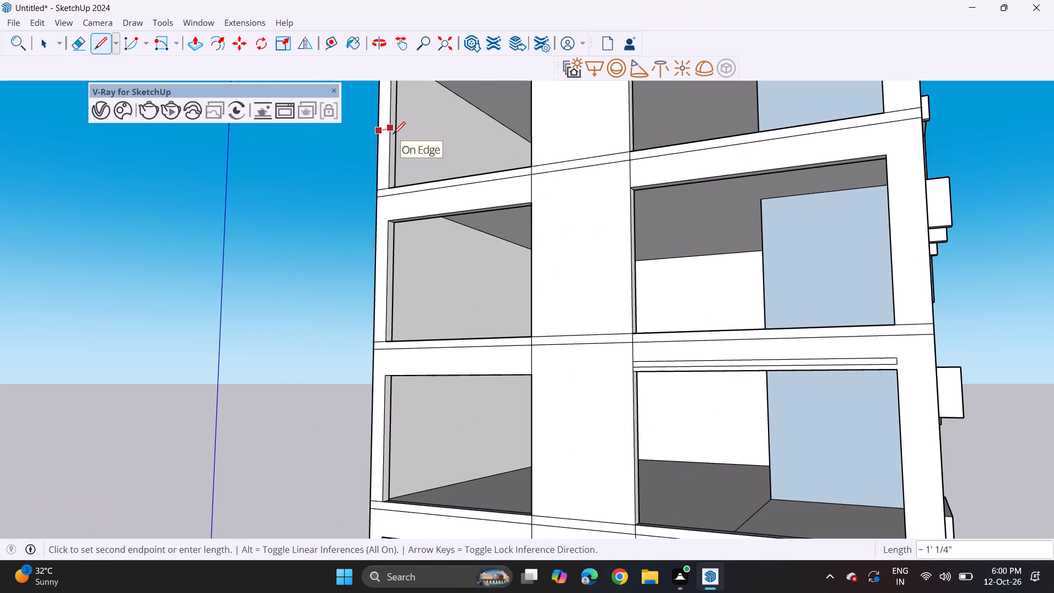
pyautogui.click(393, 133)
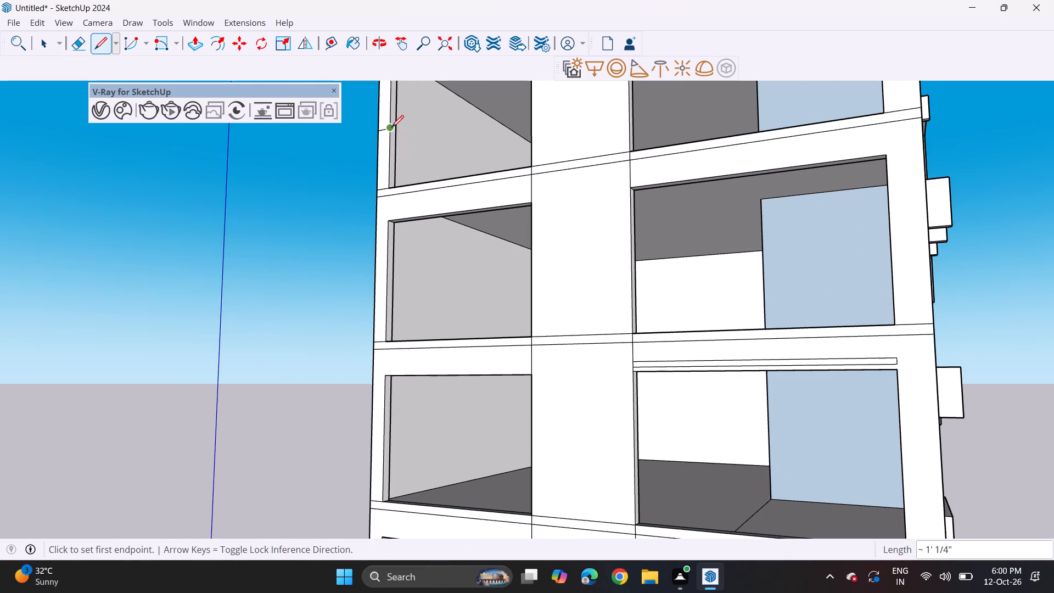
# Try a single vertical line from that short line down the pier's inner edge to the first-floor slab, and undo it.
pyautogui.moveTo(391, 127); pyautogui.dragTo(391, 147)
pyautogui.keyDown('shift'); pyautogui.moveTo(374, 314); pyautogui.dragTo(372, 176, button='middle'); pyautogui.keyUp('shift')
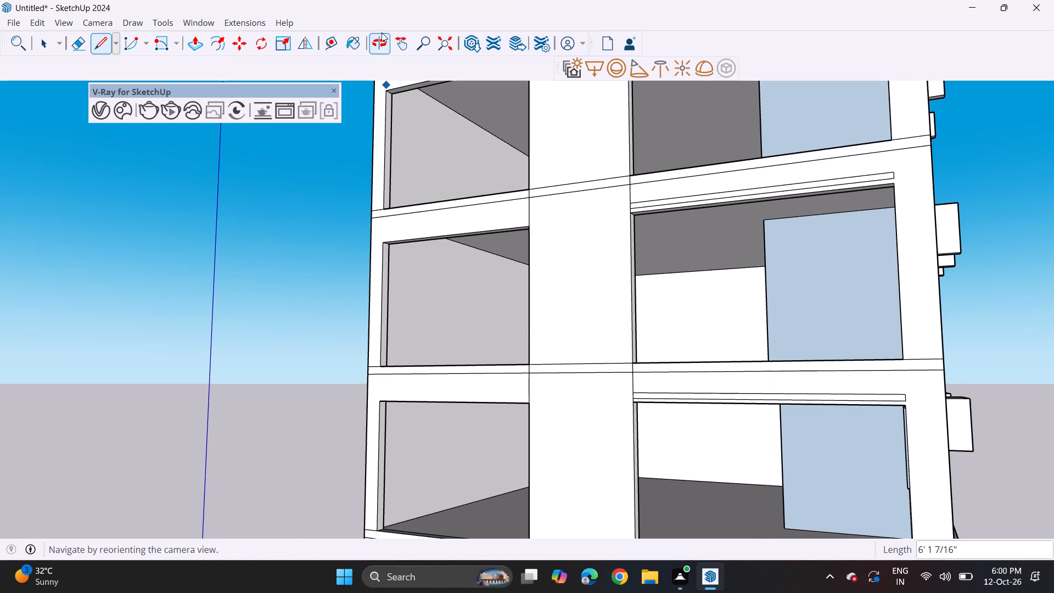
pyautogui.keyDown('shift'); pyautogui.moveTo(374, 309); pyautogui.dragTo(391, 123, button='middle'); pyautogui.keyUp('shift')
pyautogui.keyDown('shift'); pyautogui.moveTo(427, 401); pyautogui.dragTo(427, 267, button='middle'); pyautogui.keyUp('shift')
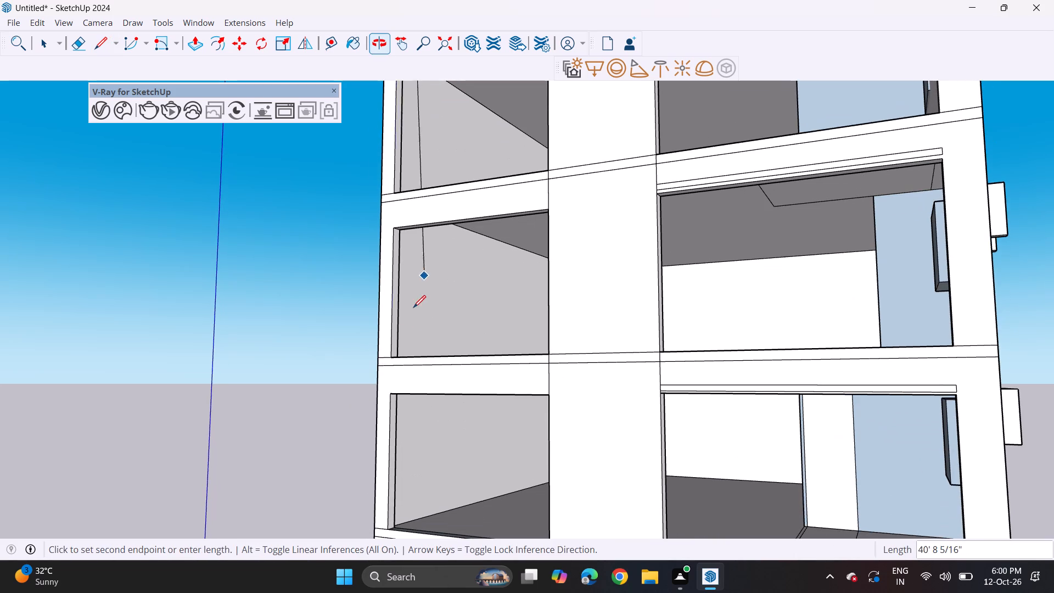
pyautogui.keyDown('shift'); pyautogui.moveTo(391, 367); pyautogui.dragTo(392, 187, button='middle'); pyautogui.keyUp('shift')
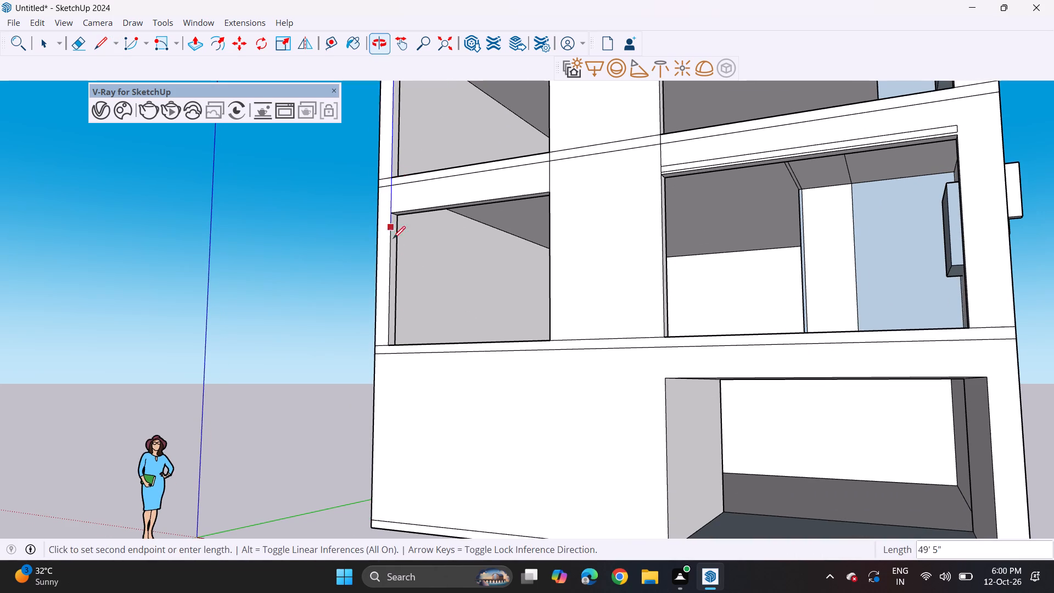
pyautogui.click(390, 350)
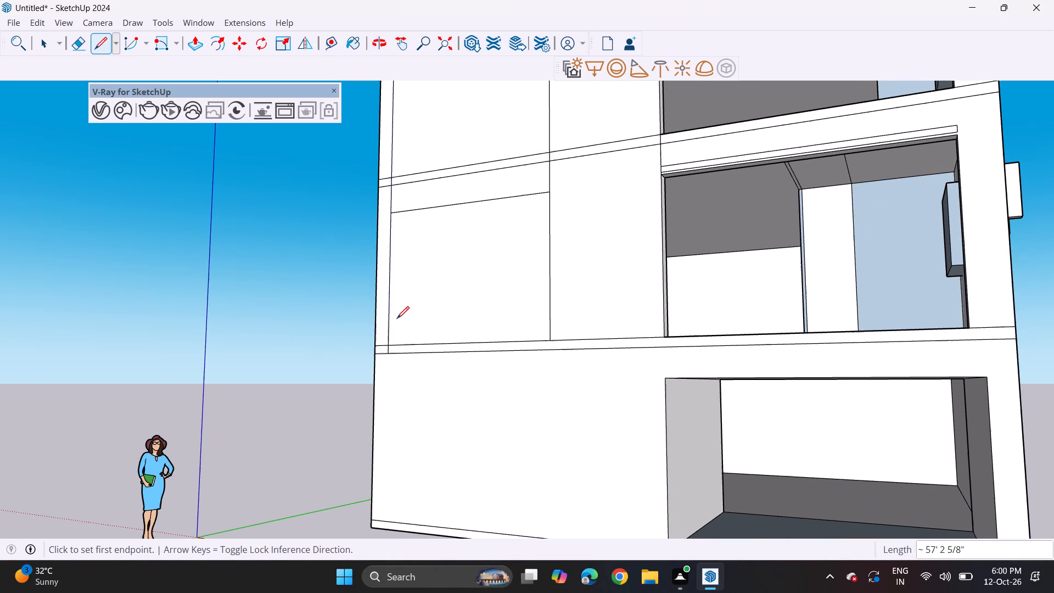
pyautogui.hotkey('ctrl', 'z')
# Draw vertical lines about 2' 3 1/16" long joining the small openings' outer edges across the three lowest beam bands between them.
pyautogui.scroll(2, 392, 322)
pyautogui.click(395, 184)
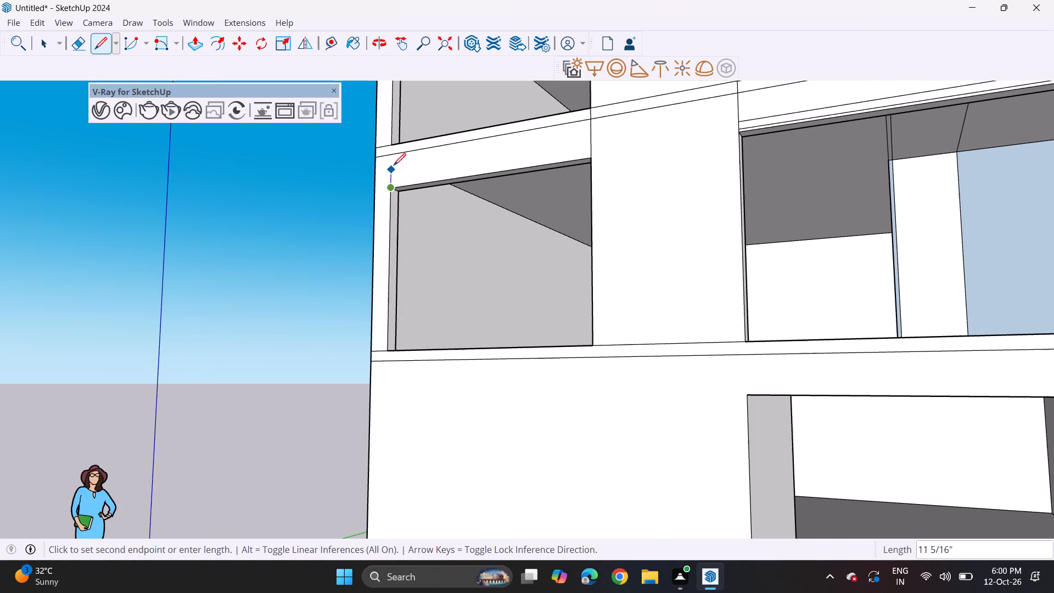
pyautogui.click(394, 144)
pyautogui.keyDown('shift'); pyautogui.moveTo(396, 116); pyautogui.dragTo(395, 398, button='middle'); pyautogui.keyUp('shift')
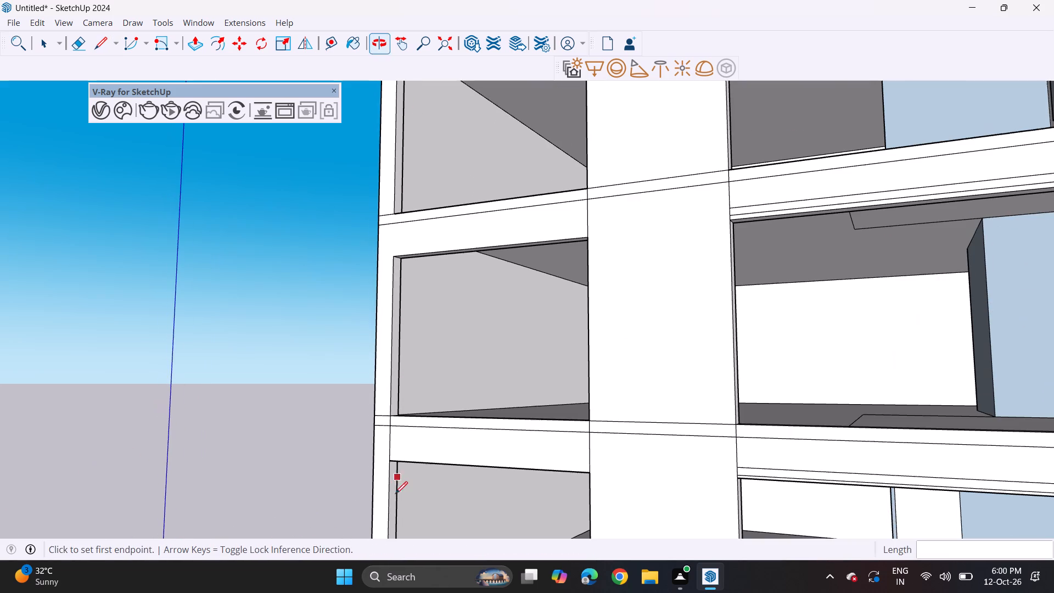
pyautogui.click(396, 256)
pyautogui.click(394, 210)
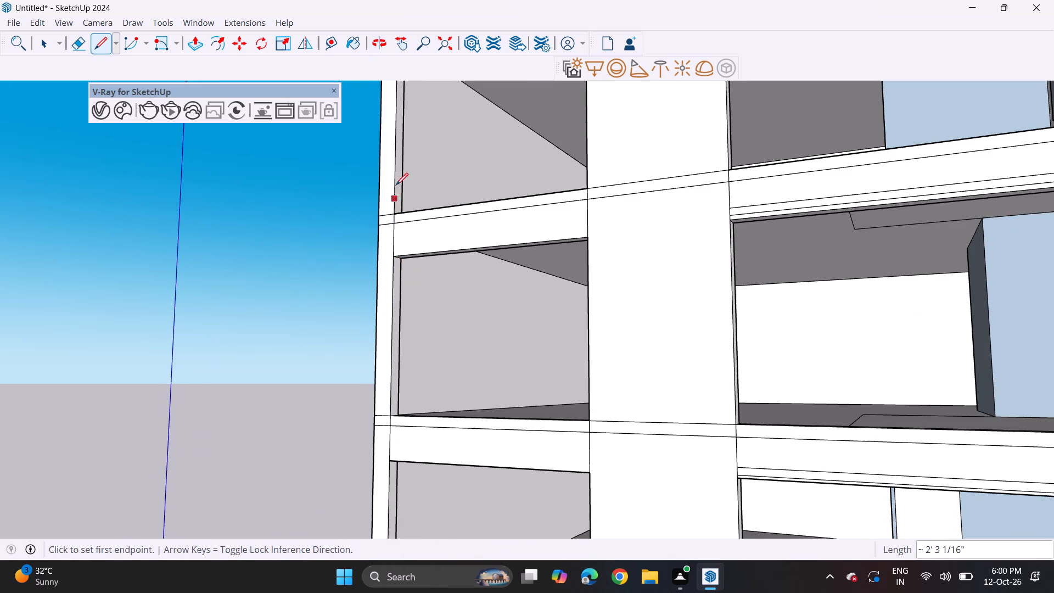
pyautogui.keyDown('shift'); pyautogui.moveTo(393, 199); pyautogui.dragTo(383, 444, button='middle'); pyautogui.keyUp('shift')
pyautogui.click(391, 290)
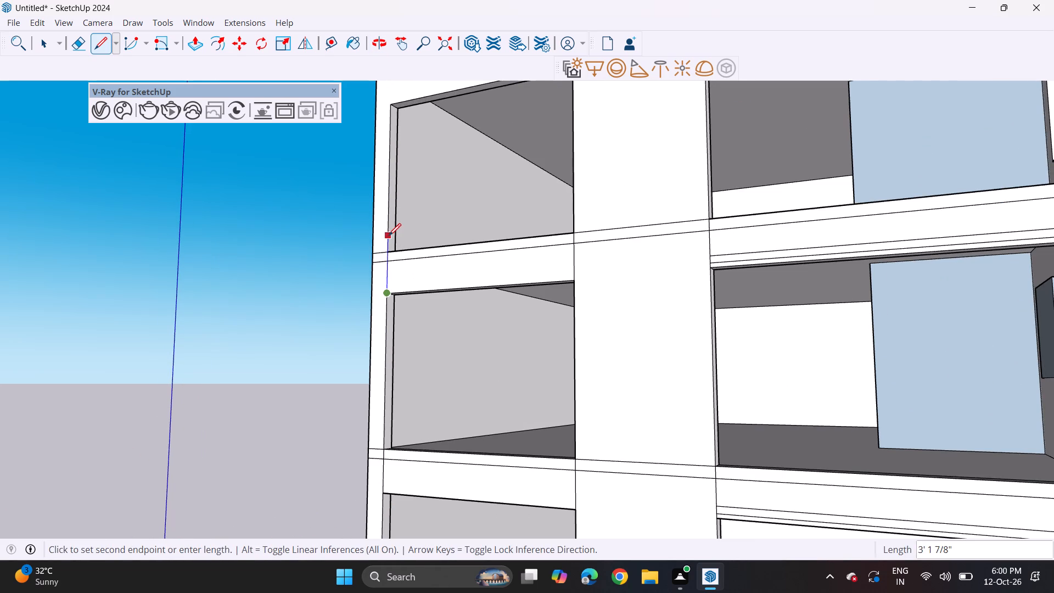
pyautogui.click(392, 251)
# Draw the same vertical joining lines, about 2' 3 1/16" long, across the two upper beam bands between the small openings.
pyautogui.keyDown('shift'); pyautogui.moveTo(381, 181); pyautogui.dragTo(381, 183, button='middle'); pyautogui.keyUp('shift')
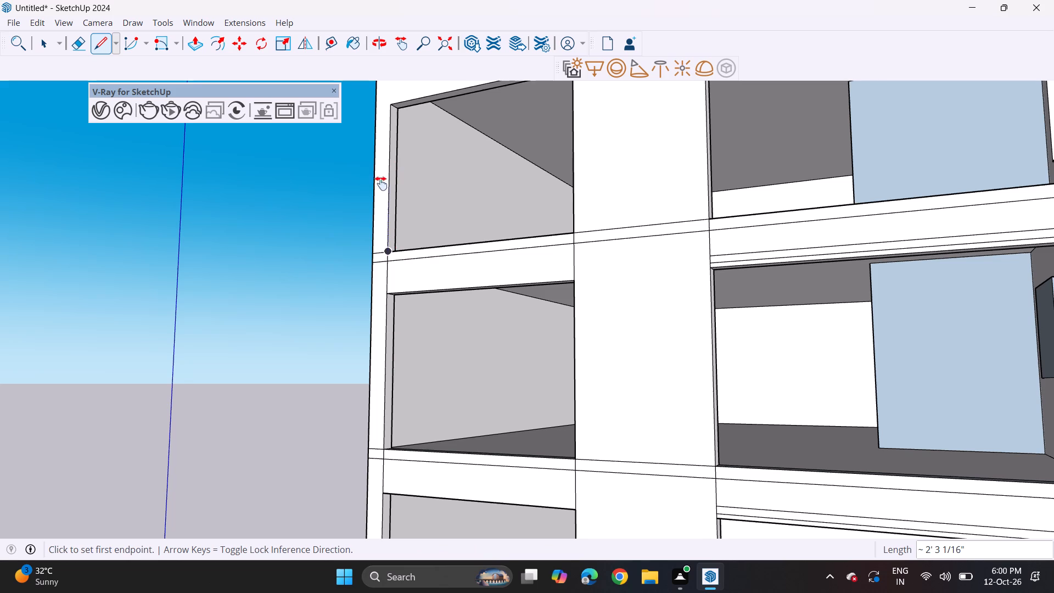
pyautogui.keyDown('shift'); pyautogui.moveTo(381, 183); pyautogui.dragTo(378, 450, button='middle'); pyautogui.keyUp('shift')
pyautogui.click(388, 370)
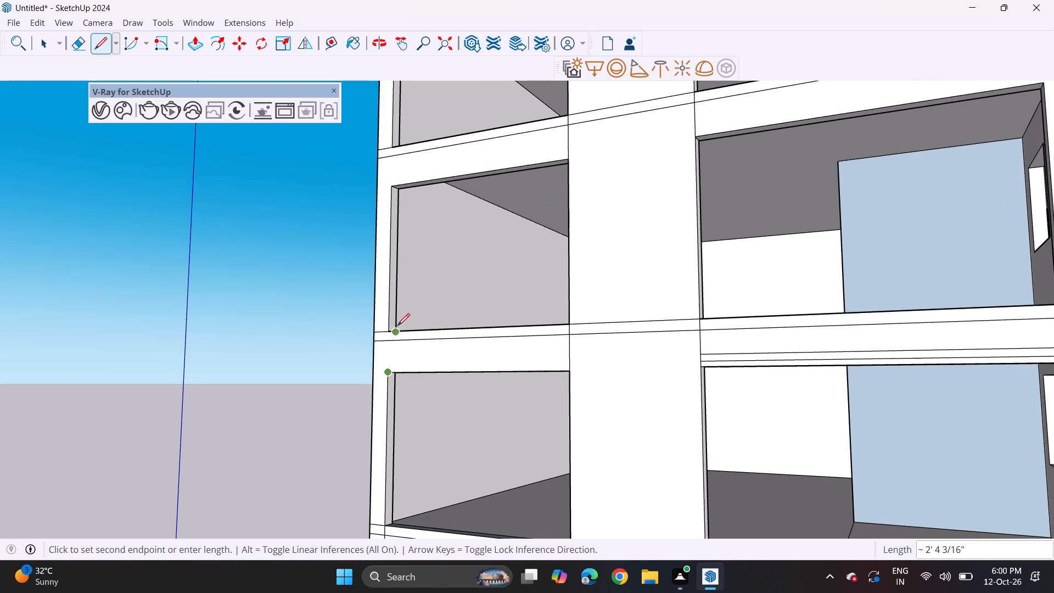
pyautogui.click(389, 327)
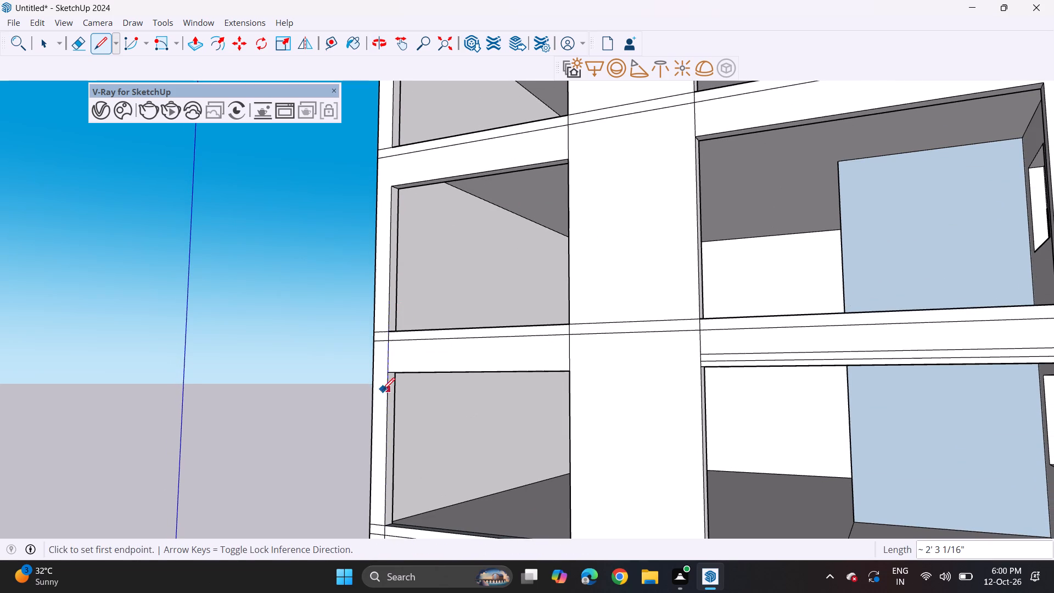
pyautogui.keyDown('shift'); pyautogui.moveTo(408, 311); pyautogui.dragTo(408, 498, button='middle'); pyautogui.keyUp('shift')
pyautogui.click(396, 378)
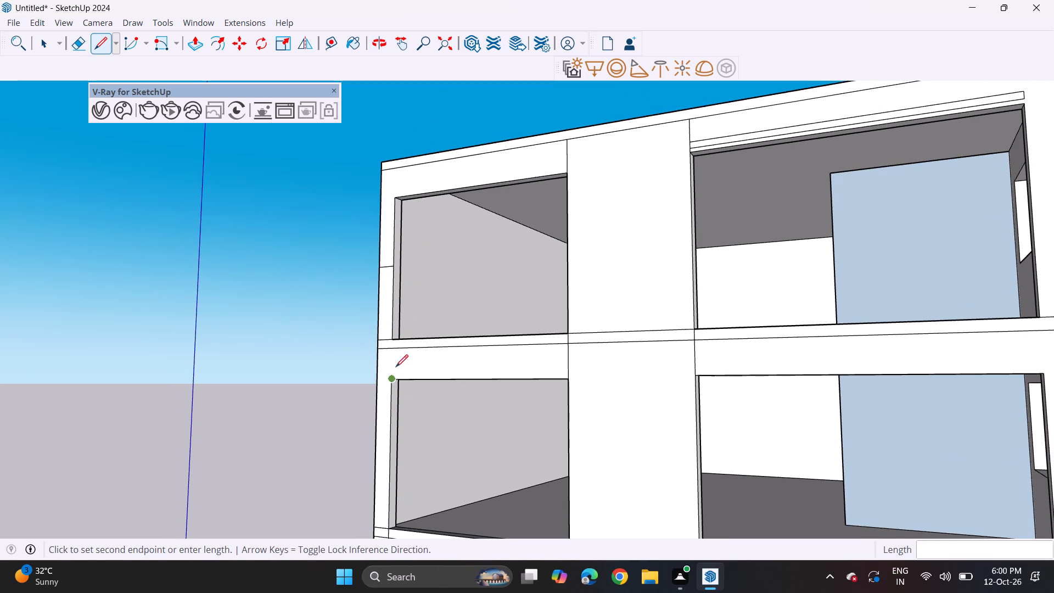
pyautogui.click(397, 337)
# Erase the slab lines crossing the narrow outer pier at the four upper bands between the small openings, working downward.
pyautogui.moveTo(80, 38); pyautogui.dragTo(85, 36)
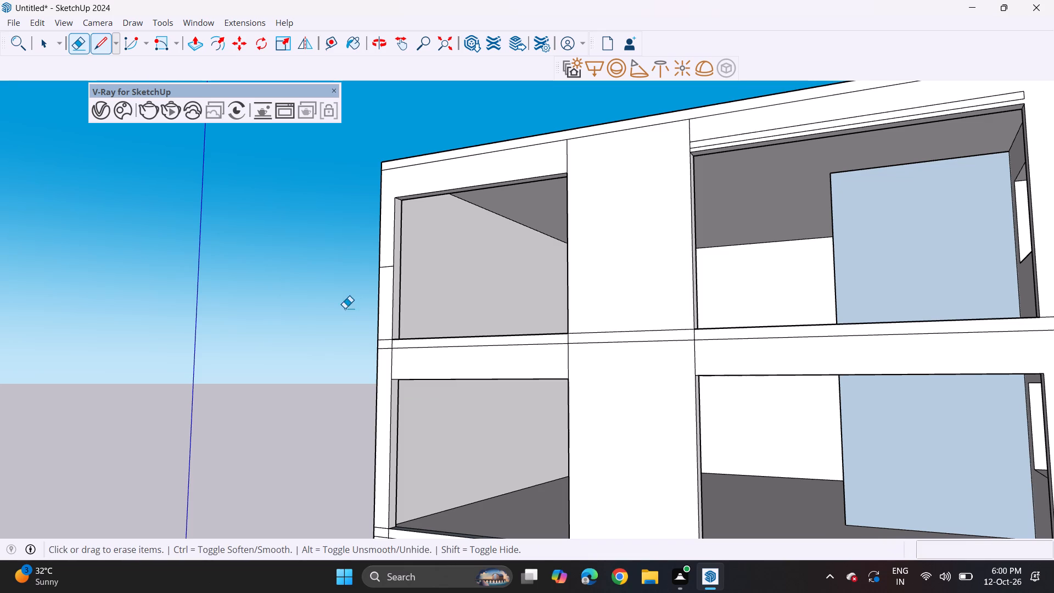
pyautogui.click(382, 340)
pyautogui.click(383, 347)
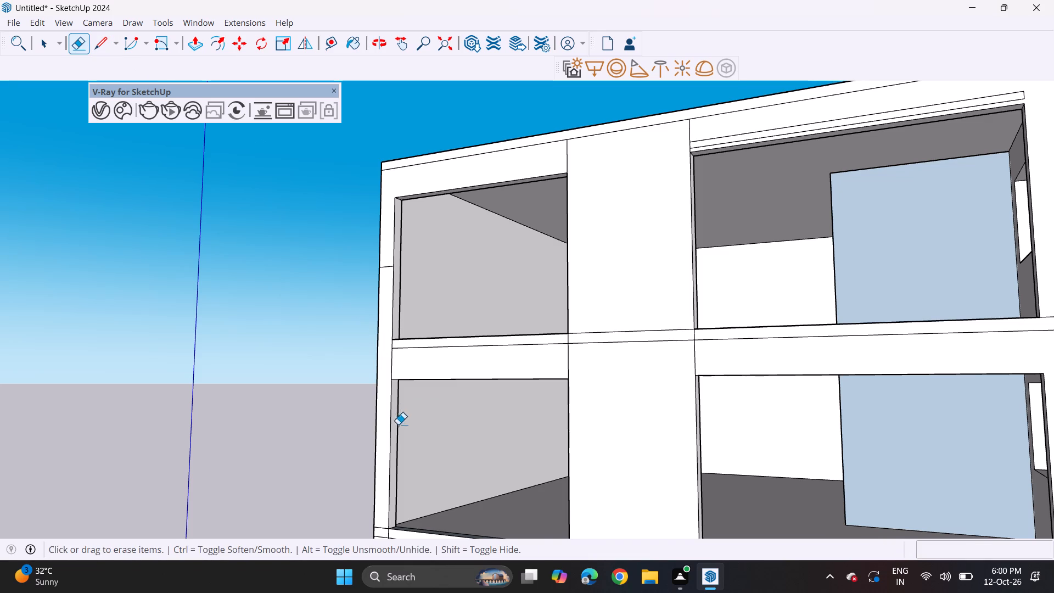
pyautogui.keyDown('shift'); pyautogui.moveTo(400, 415); pyautogui.dragTo(414, 216, button='middle'); pyautogui.keyUp('shift')
pyautogui.scroll(3, 394, 369)
pyautogui.moveTo(398, 303); pyautogui.dragTo(395, 339)
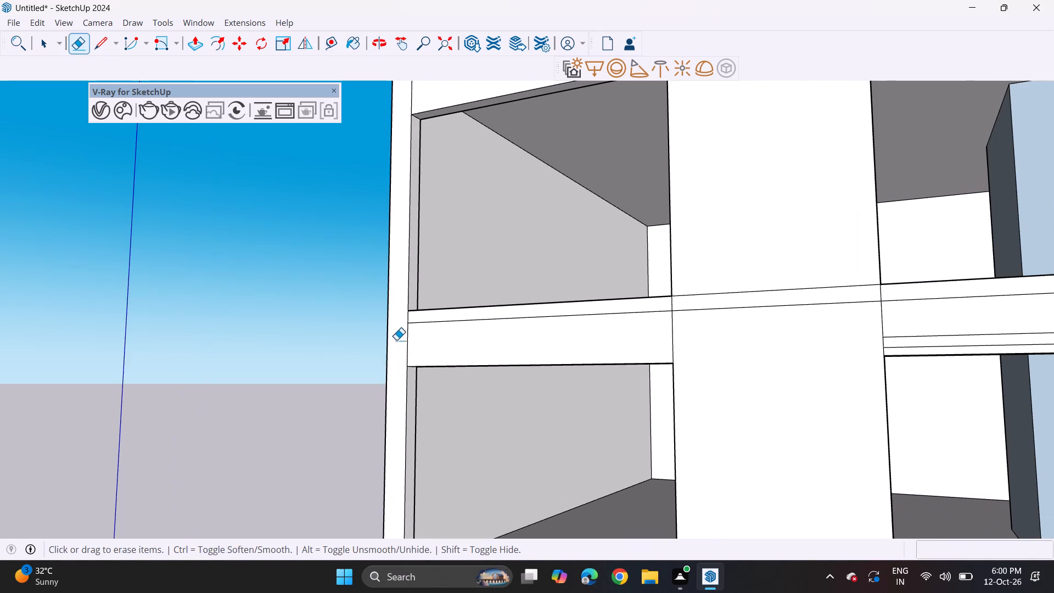
pyautogui.scroll(-4, 397, 348)
pyautogui.keyDown('shift'); pyautogui.moveTo(413, 366); pyautogui.dragTo(413, 230, button='middle'); pyautogui.keyUp('shift')
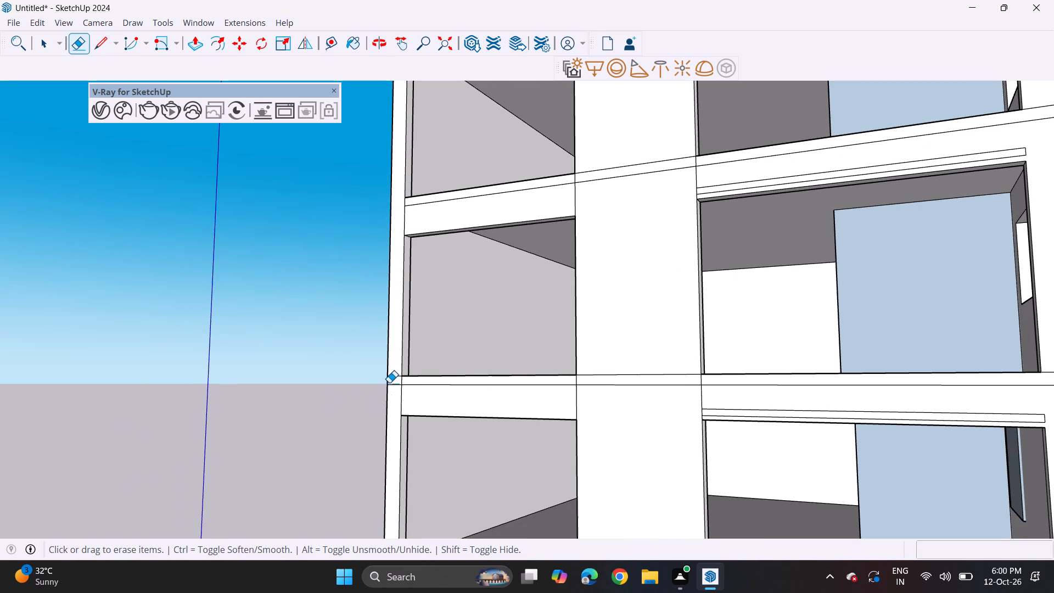
pyautogui.moveTo(395, 374); pyautogui.dragTo(395, 404)
pyautogui.keyDown('shift'); pyautogui.moveTo(395, 423); pyautogui.dragTo(411, 308, button='middle'); pyautogui.keyUp('shift')
pyautogui.keyDown('shift'); pyautogui.moveTo(427, 422); pyautogui.dragTo(421, 283, button='middle'); pyautogui.keyUp('shift')
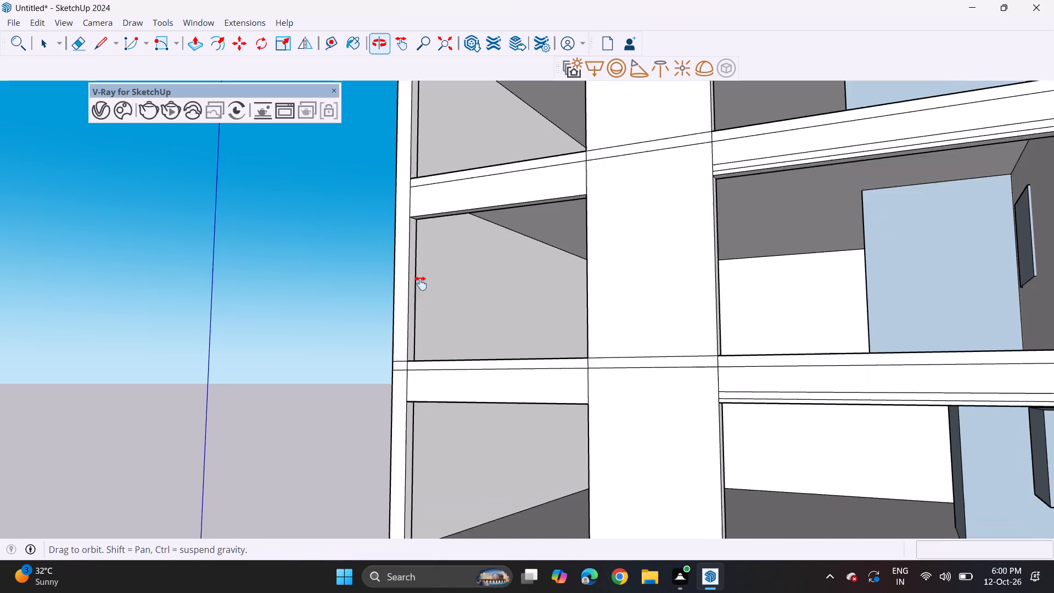
pyautogui.keyDown('shift'); pyautogui.moveTo(421, 283); pyautogui.dragTo(421, 265, button='middle'); pyautogui.keyUp('shift')
pyautogui.moveTo(401, 278); pyautogui.dragTo(401, 329)
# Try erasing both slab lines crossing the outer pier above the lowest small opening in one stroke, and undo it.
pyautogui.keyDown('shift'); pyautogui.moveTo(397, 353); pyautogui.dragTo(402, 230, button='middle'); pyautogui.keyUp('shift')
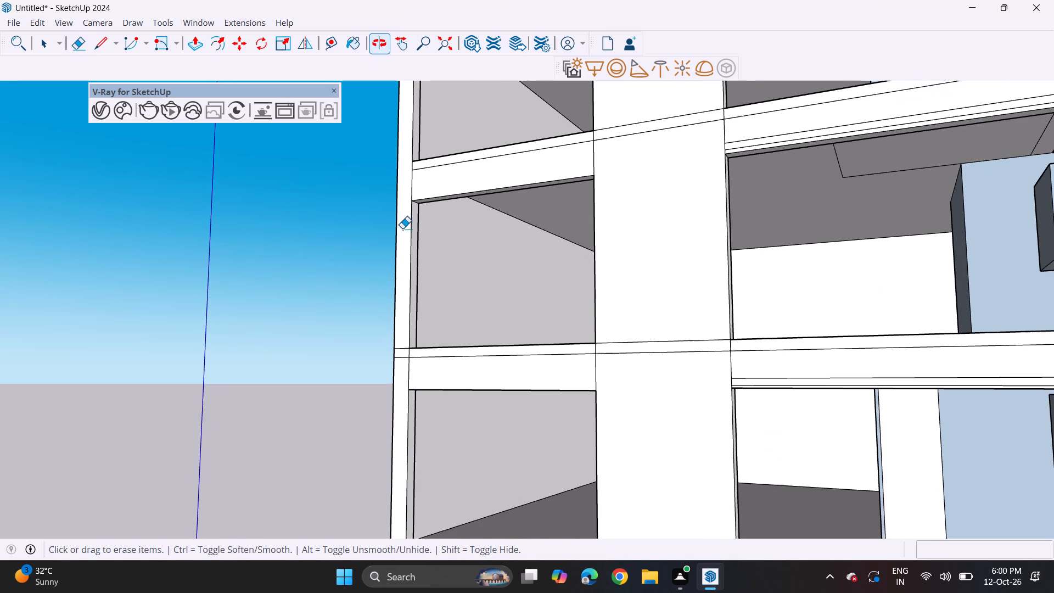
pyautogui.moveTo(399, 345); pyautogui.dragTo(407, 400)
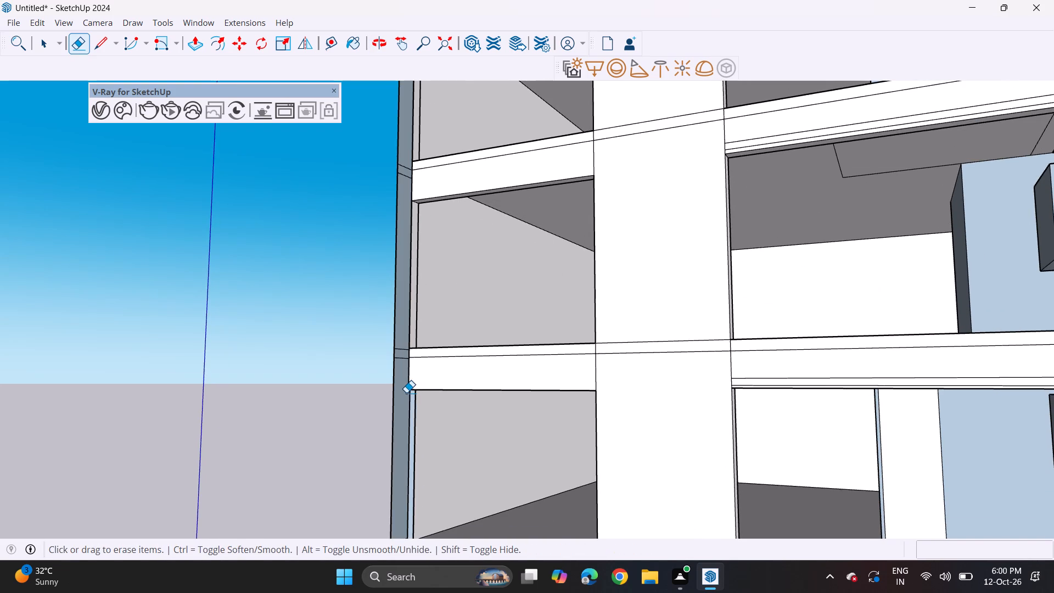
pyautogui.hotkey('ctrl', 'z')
# Erase the two slab lines crossing the outer pier above the lowest small opening one at a time.
pyautogui.click(402, 355)
pyautogui.click(403, 348)
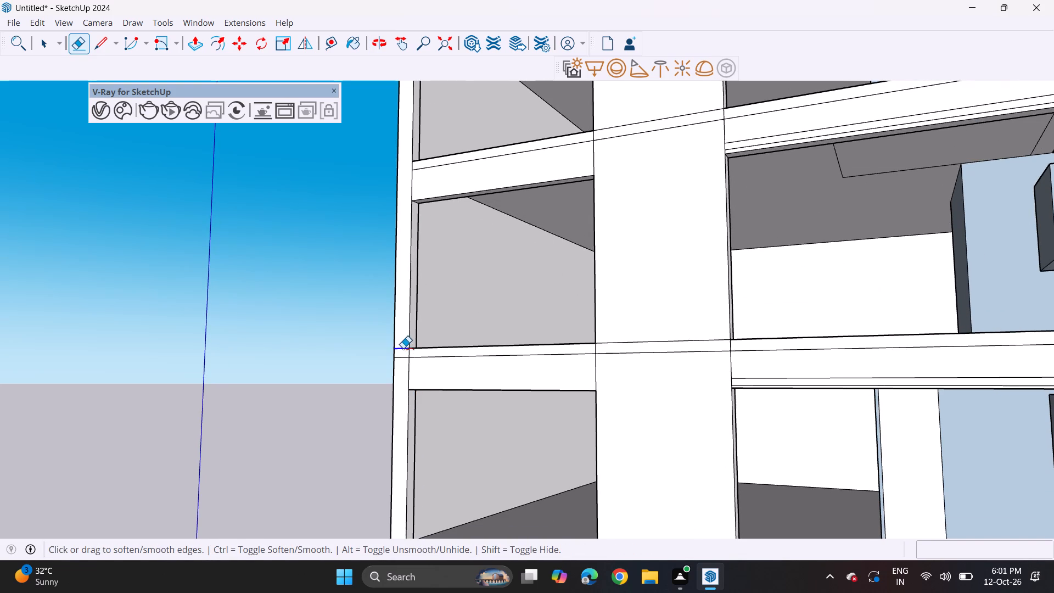
pyautogui.click(404, 359)
# Draw a horizontal line extending the upper edge of the thin strip above the lowest large upper-floor opening onto the adjacent wide pier.
pyautogui.scroll(-2, 405, 401)
pyautogui.moveTo(402, 403); pyautogui.dragTo(408, 197, button='middle')
pyautogui.moveTo(410, 280); pyautogui.dragTo(406, 303, button='middle')
pyautogui.keyDown('shift'); pyautogui.moveTo(404, 298); pyautogui.dragTo(393, 329, button='middle'); pyautogui.keyUp('shift')
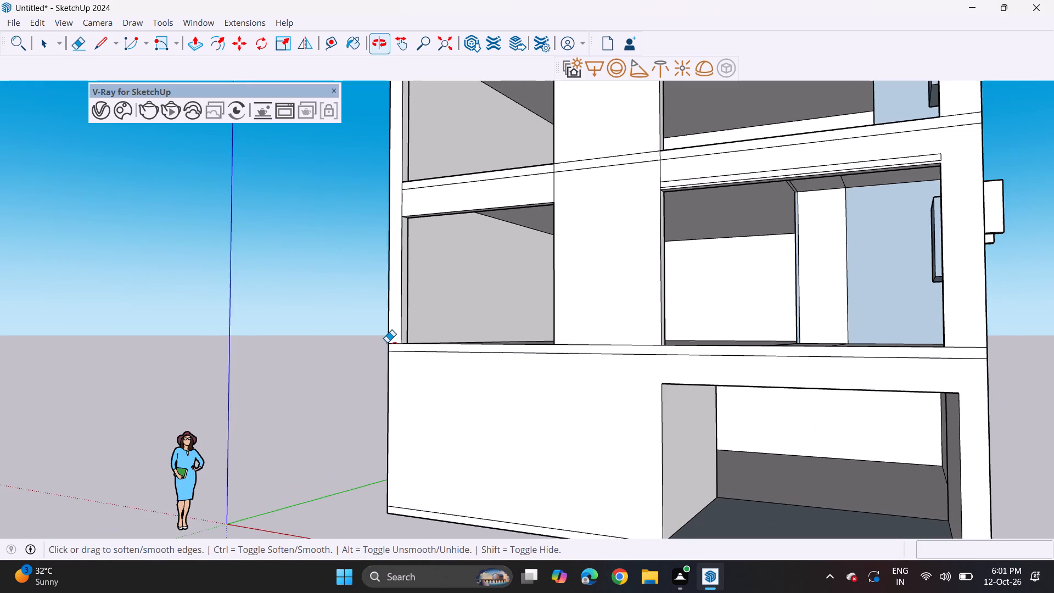
pyautogui.moveTo(413, 238); pyautogui.dragTo(386, 328, button='middle')
pyautogui.scroll(-3, 383, 286)
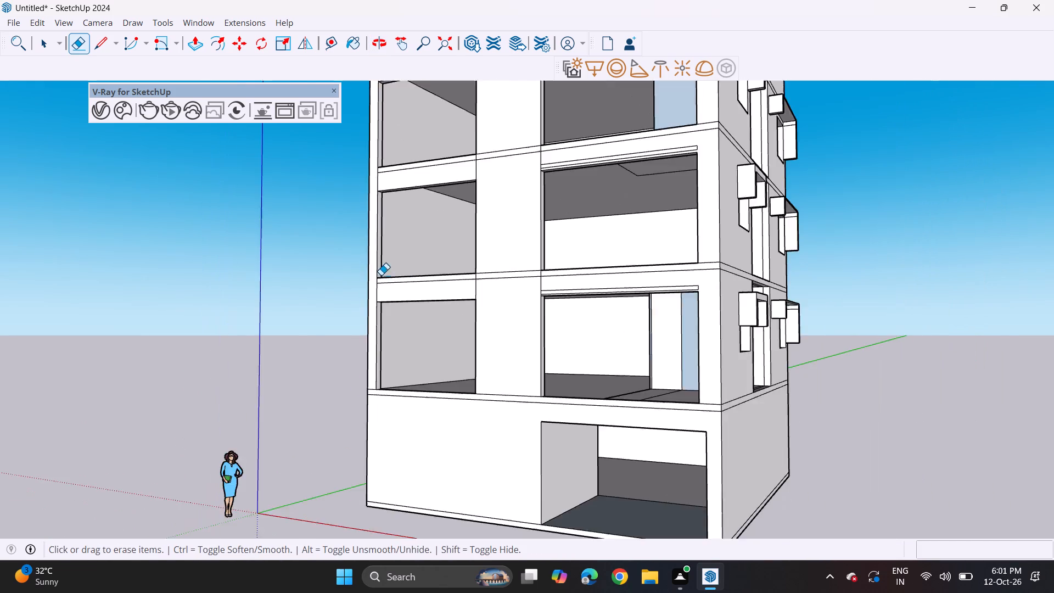
pyautogui.scroll(-5, 381, 275)
pyautogui.moveTo(393, 215); pyautogui.dragTo(372, 334, button='middle')
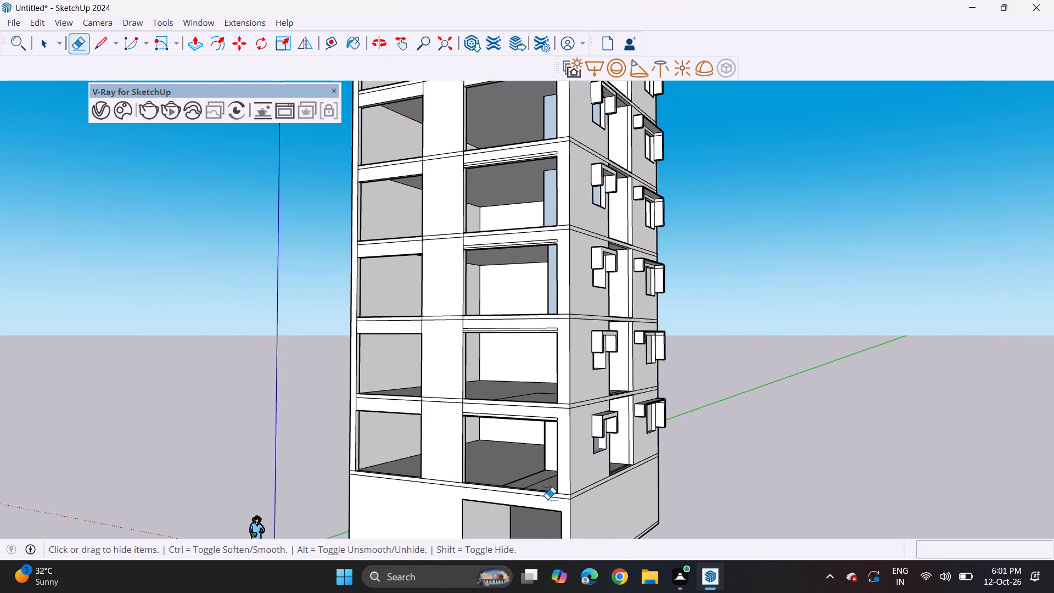
pyautogui.keyDown('shift'); pyautogui.moveTo(491, 445); pyautogui.dragTo(485, 306, button='middle'); pyautogui.keyUp('shift')
pyautogui.moveTo(91, 40); pyautogui.dragTo(100, 35)
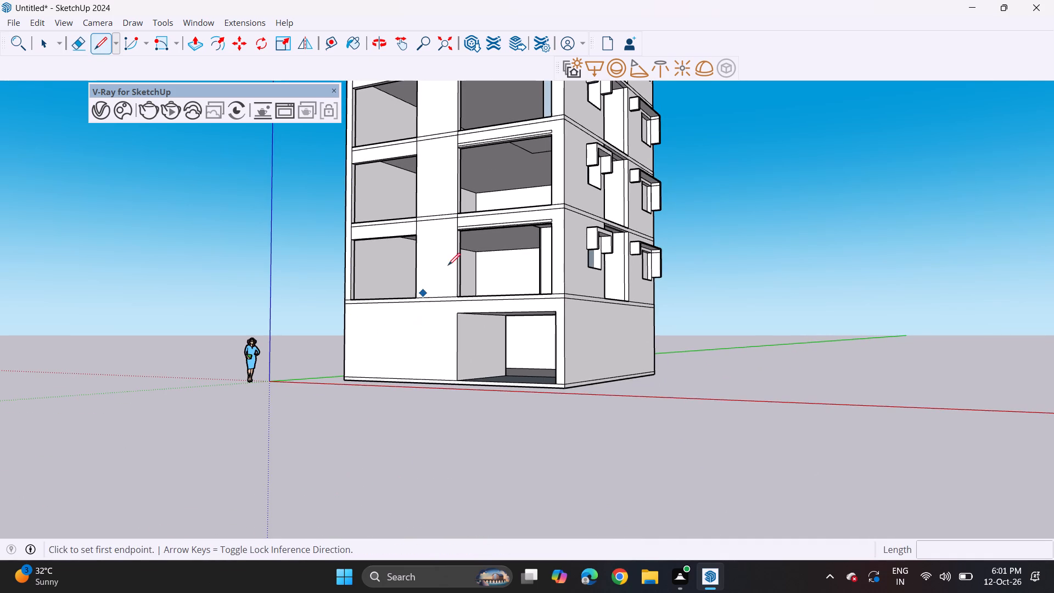
pyautogui.scroll(3, 453, 249)
pyautogui.scroll(3, 410, 192)
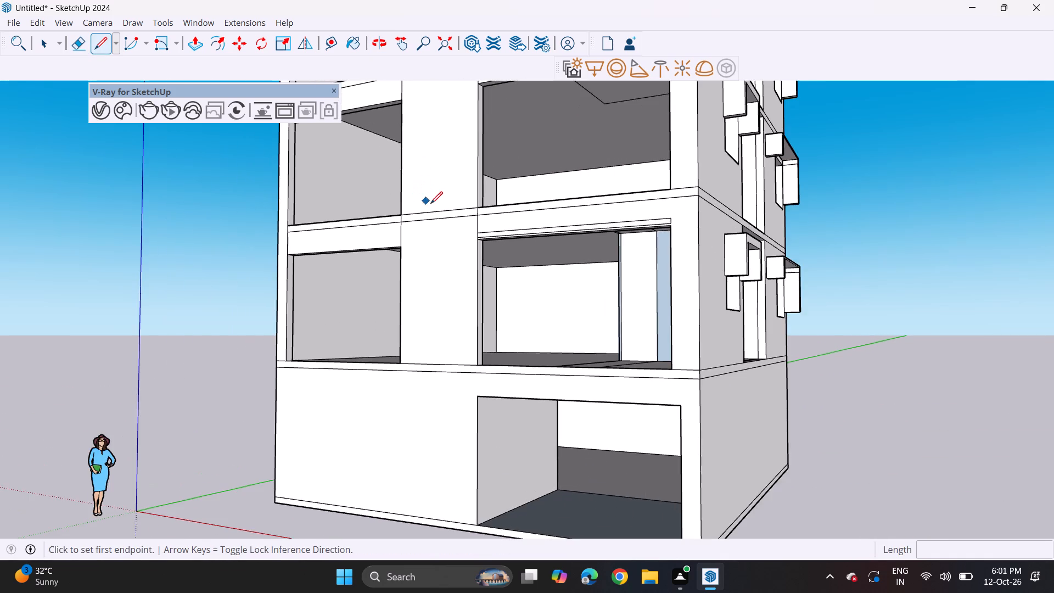
pyautogui.scroll(2, 433, 204)
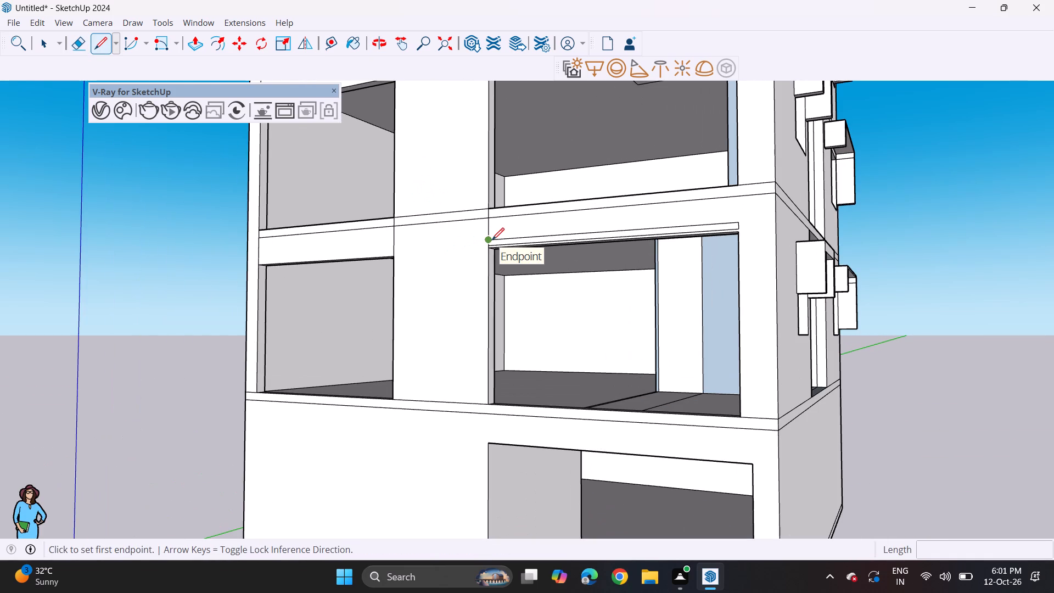
pyautogui.click(492, 240)
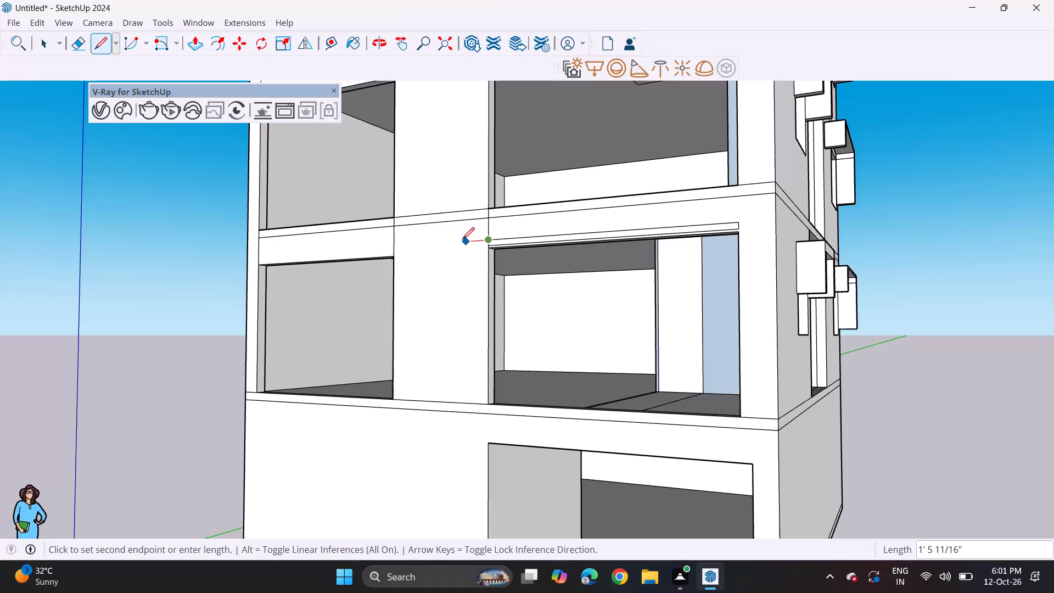
pyautogui.click(455, 242)
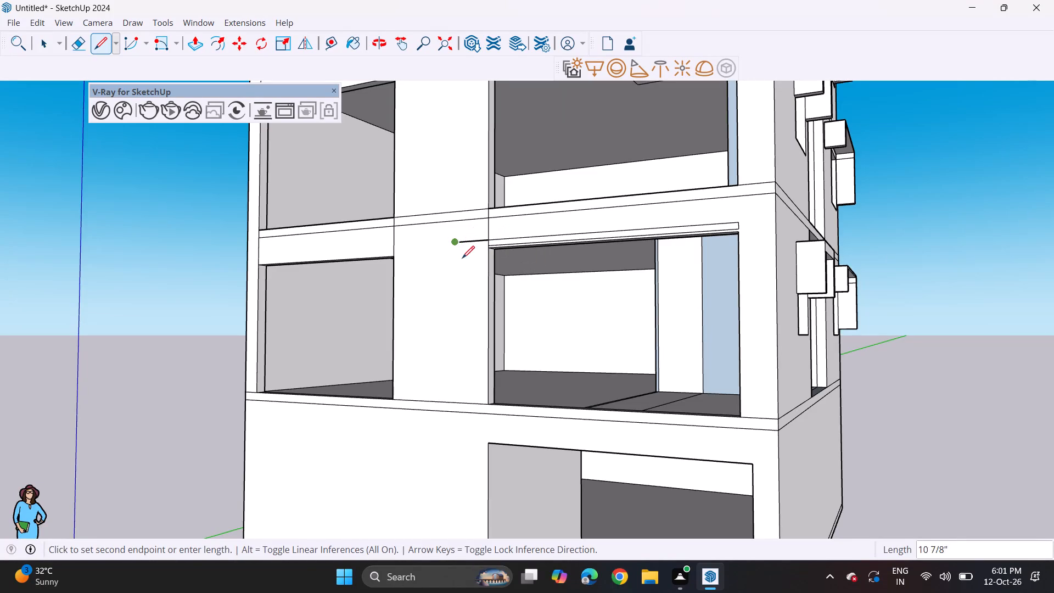
pyautogui.press('Escape')
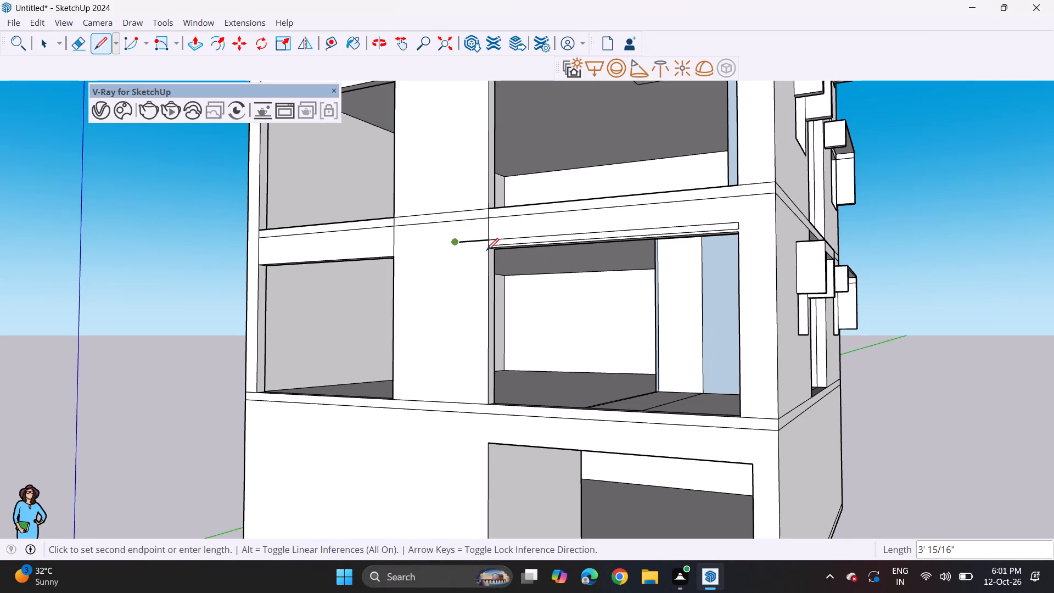
# Draw the extension's lower edge from the strip's bottom corner and close its end with a 3 11/16" vertical line.
pyautogui.scroll(4, 487, 245)
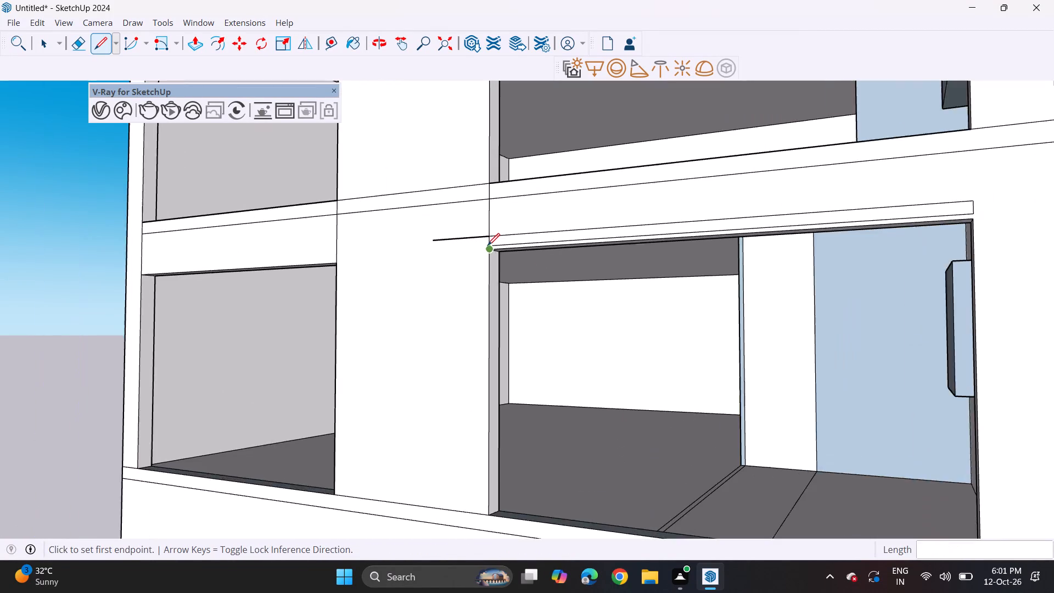
pyautogui.scroll(5, 487, 245)
pyautogui.click(493, 243)
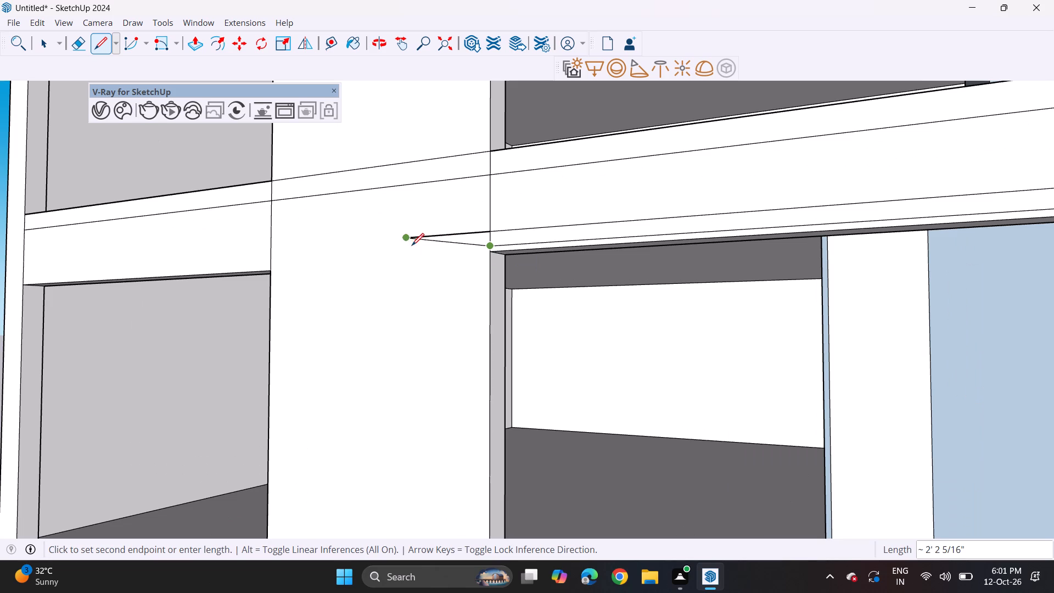
pyautogui.click(406, 255)
pyautogui.click(406, 239)
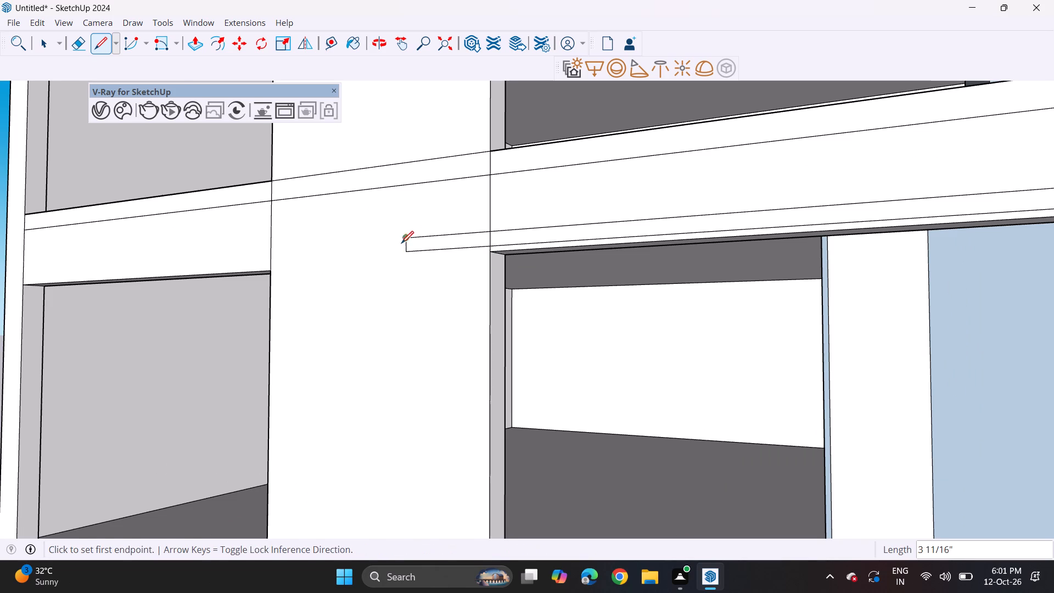
# Copy the small strip extension face with its edges 10' 6 7/8" up to the matching strip end one floor above.
pyautogui.scroll(-13, 395, 245)
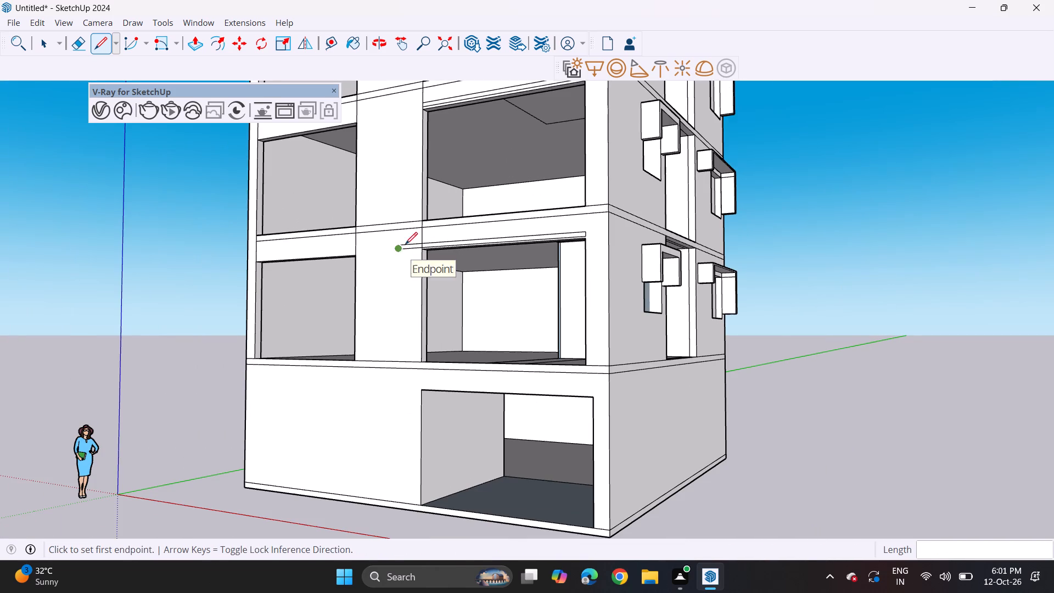
pyautogui.keyDown('shift'); pyautogui.moveTo(396, 96); pyautogui.dragTo(414, 134, button='middle'); pyautogui.keyUp('shift')
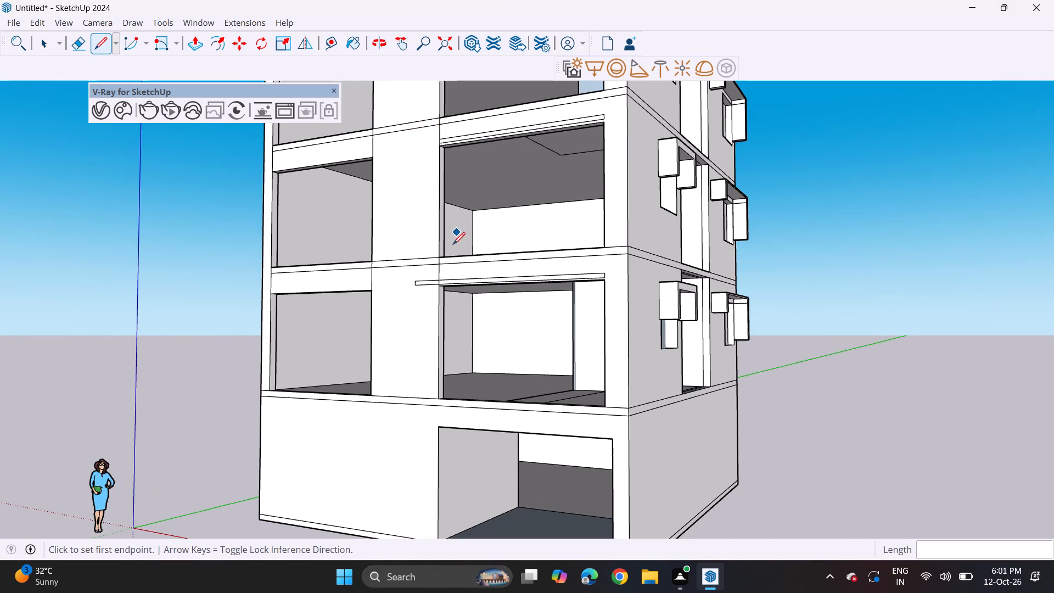
pyautogui.press('space')
pyautogui.scroll(7, 433, 281)
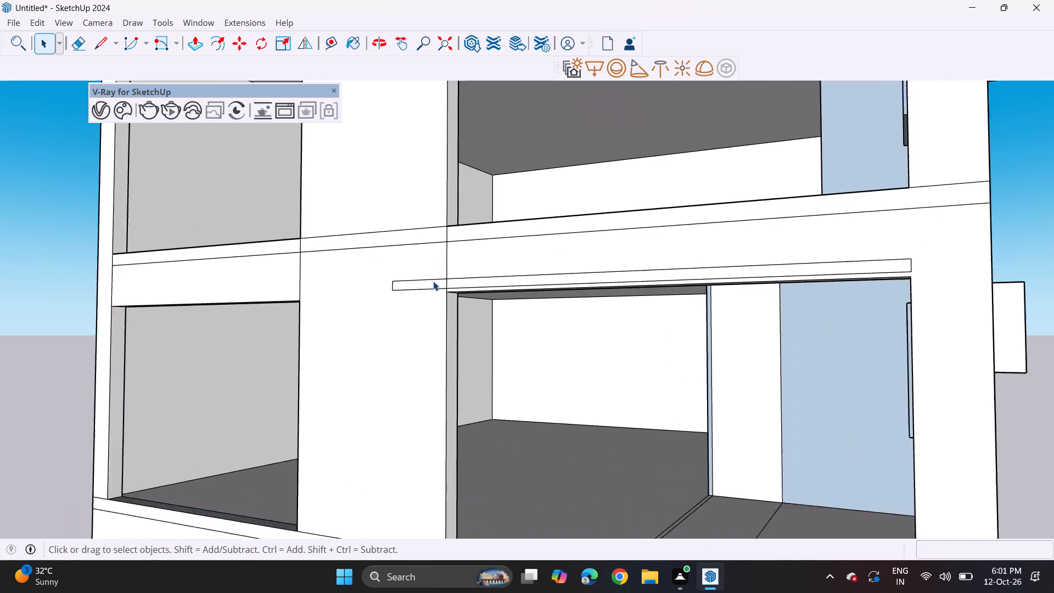
pyautogui.scroll(3, 433, 281)
pyautogui.doubleClick(433, 287)
pyautogui.press('m')
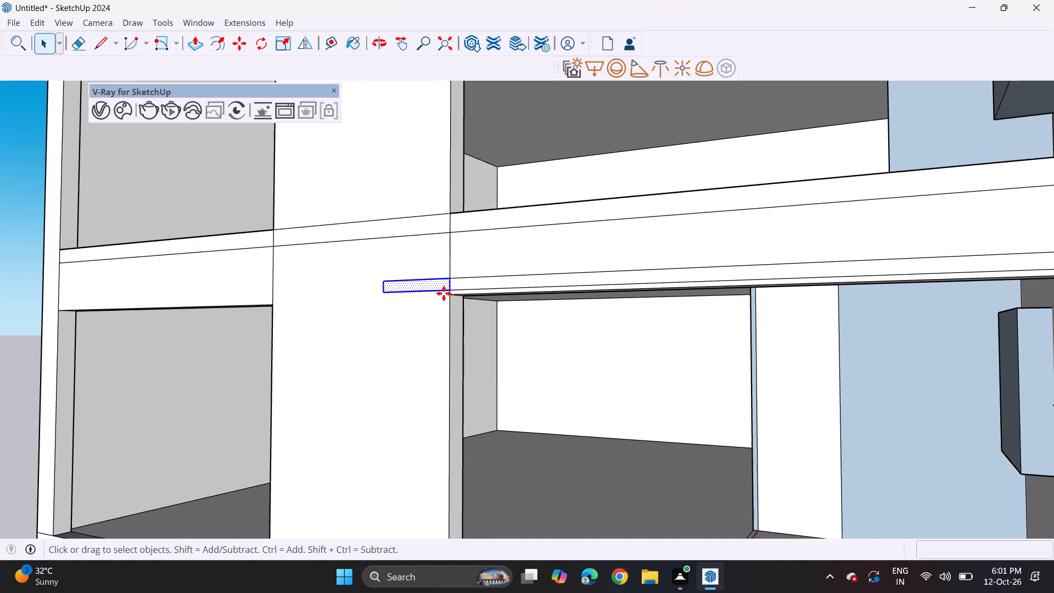
pyautogui.click(446, 293)
pyautogui.keyDown('shift'); pyautogui.moveTo(445, 197); pyautogui.dragTo(464, 504, button='middle'); pyautogui.keyUp('shift')
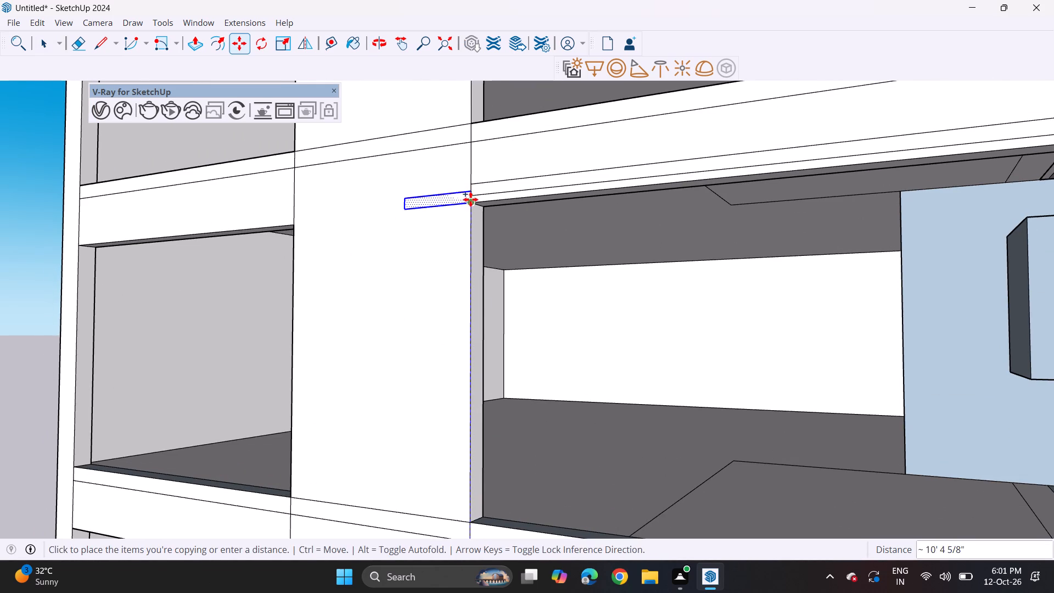
pyautogui.click(471, 198)
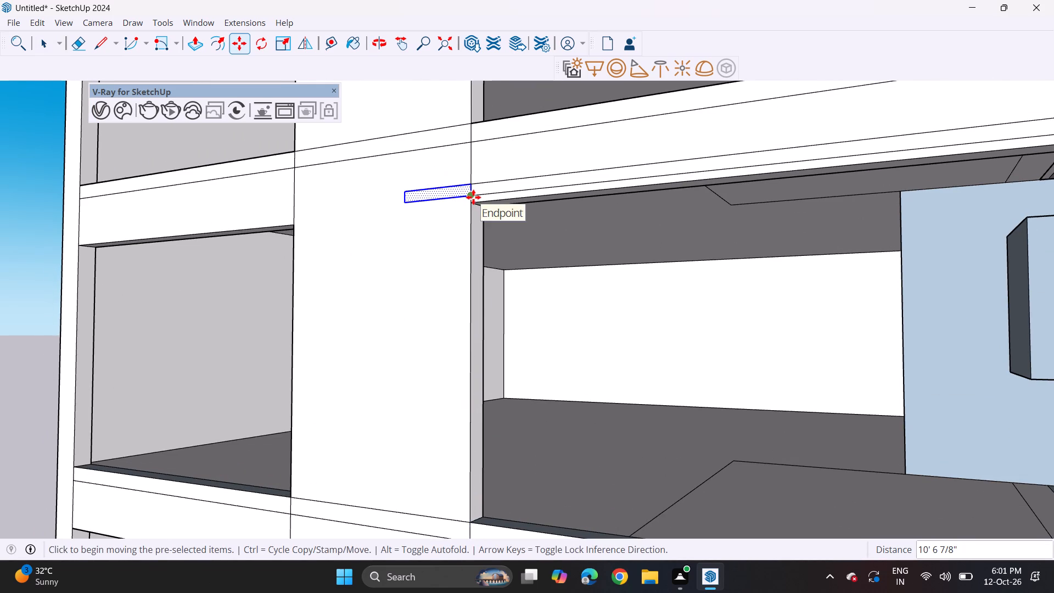
# Copy the strip extension up to the strip ends of the next two floors, 10' 6 1/8" and about 10' 6 7/16" apart.
pyautogui.click(473, 197)
pyautogui.keyDown('shift'); pyautogui.moveTo(464, 143); pyautogui.dragTo(462, 455, button='middle'); pyautogui.keyUp('shift')
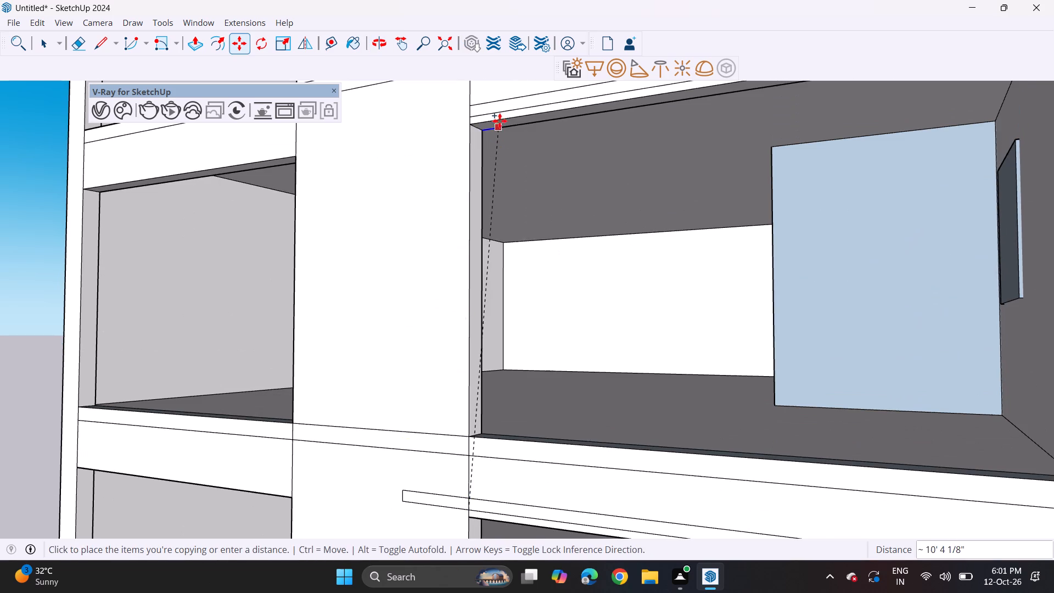
pyautogui.click(473, 114)
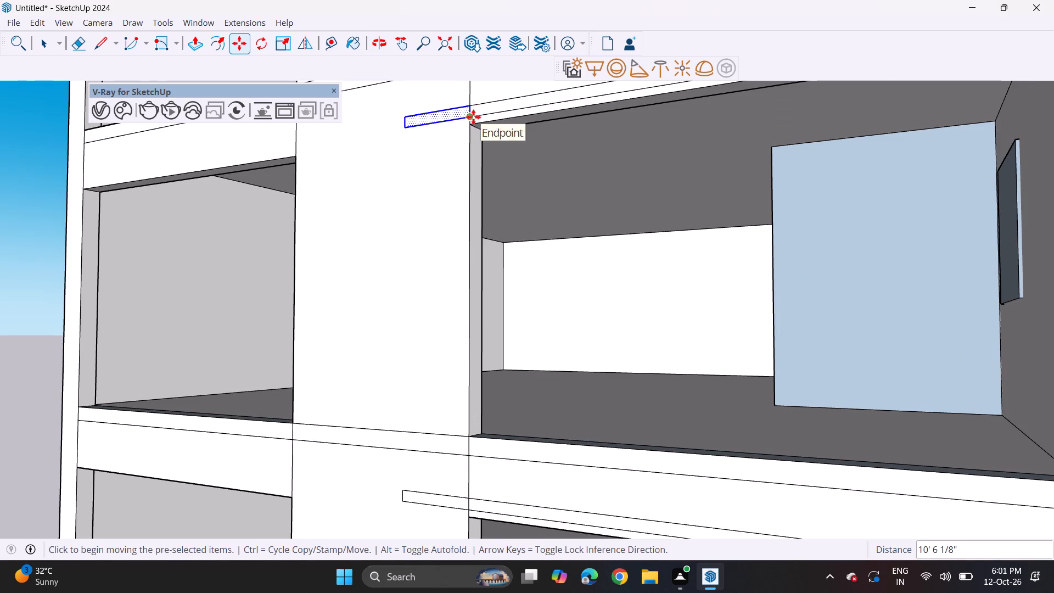
pyautogui.click(473, 117)
pyautogui.keyDown('shift'); pyautogui.moveTo(469, 98); pyautogui.dragTo(454, 366, button='middle'); pyautogui.keyUp('shift')
pyautogui.keyDown('shift'); pyautogui.moveTo(445, 203); pyautogui.dragTo(417, 541, button='middle'); pyautogui.keyUp('shift')
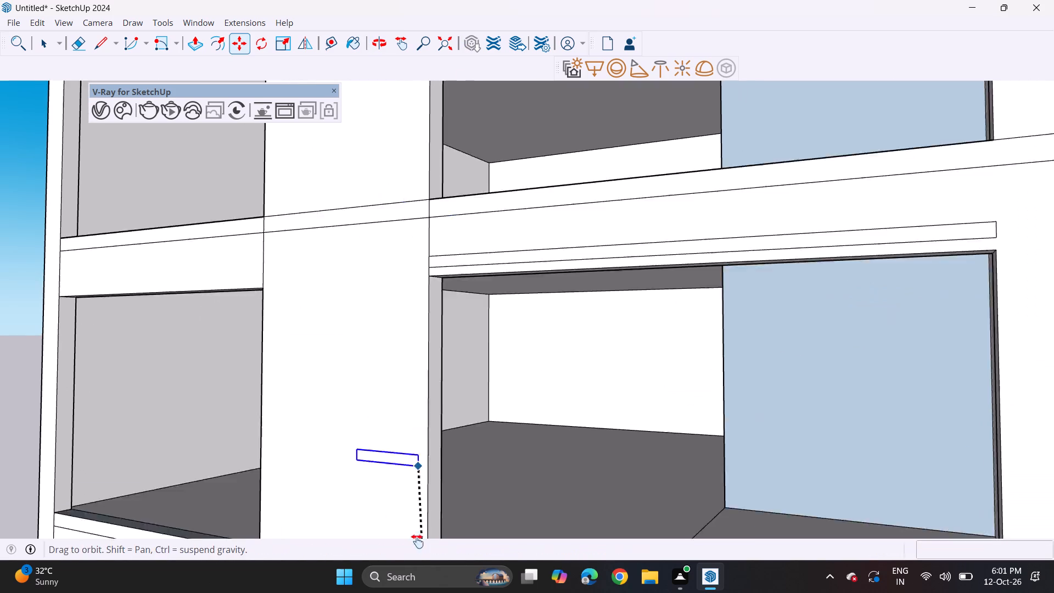
pyautogui.keyDown('shift'); pyautogui.moveTo(417, 541); pyautogui.dragTo(419, 550, button='middle'); pyautogui.keyUp('shift')
pyautogui.click(430, 345)
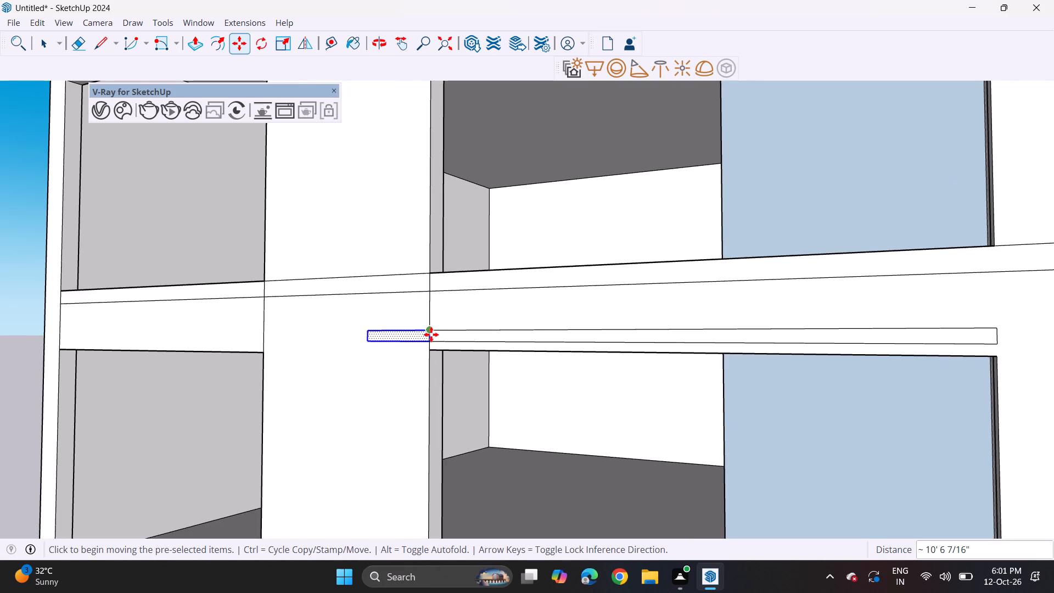
# Copy the strip extension 20' 11 7/16" up to the top floor's strip end, skipping the floor without a strip.
pyautogui.click(432, 345)
pyautogui.keyDown('shift'); pyautogui.moveTo(428, 243); pyautogui.dragTo(403, 563, button='middle'); pyautogui.keyUp('shift')
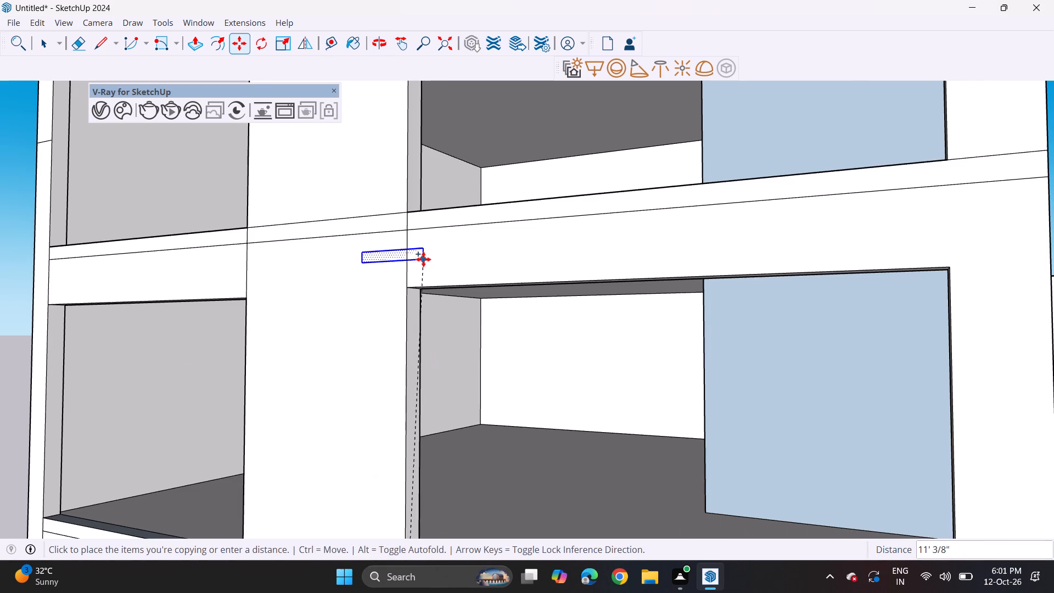
pyautogui.scroll(-10, 413, 264)
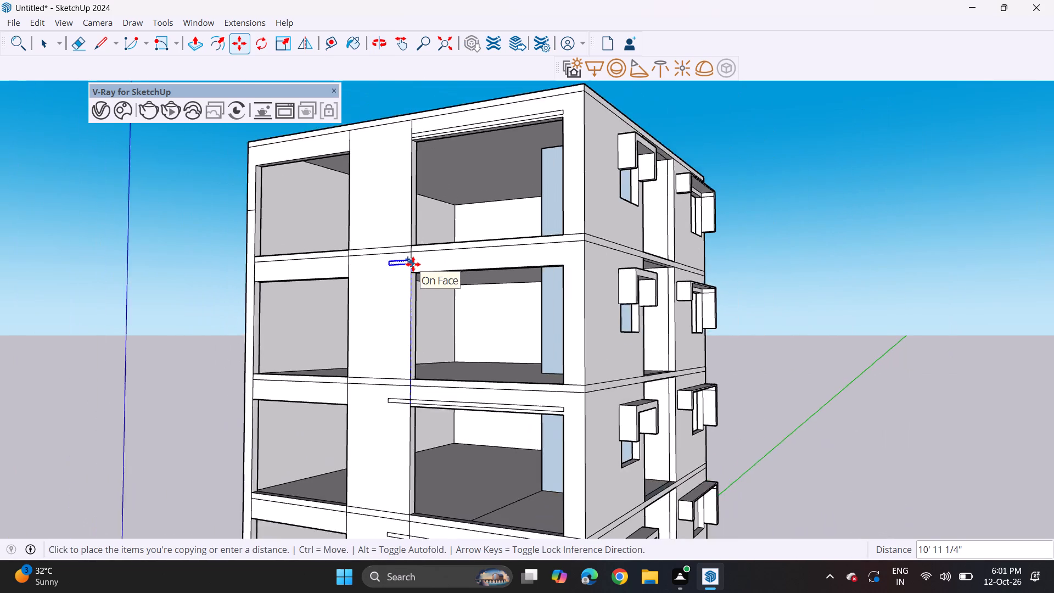
pyautogui.scroll(-4, 413, 264)
pyautogui.scroll(12, 414, 156)
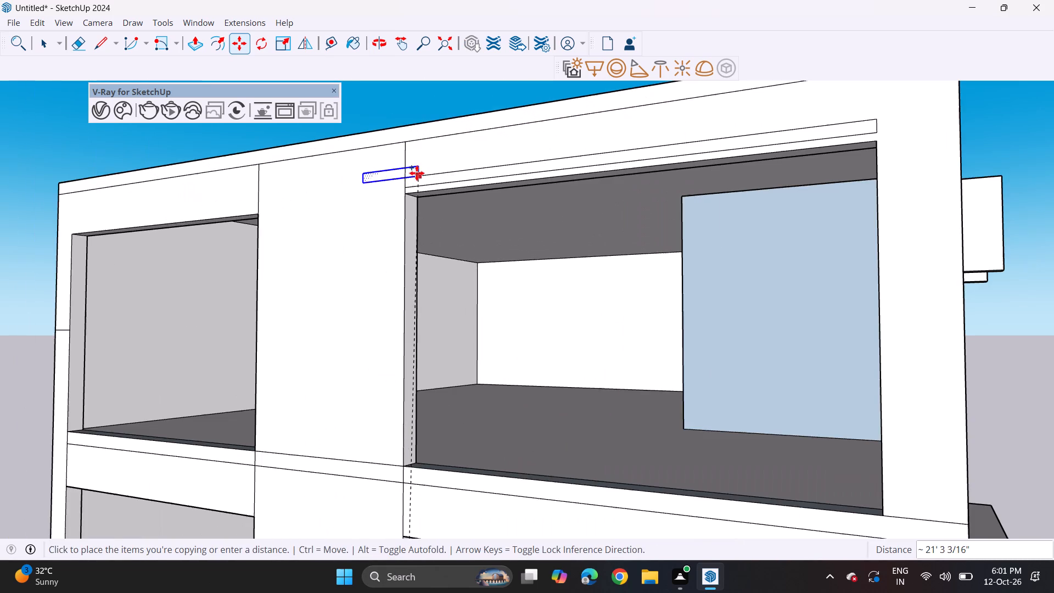
pyautogui.scroll(4, 412, 175)
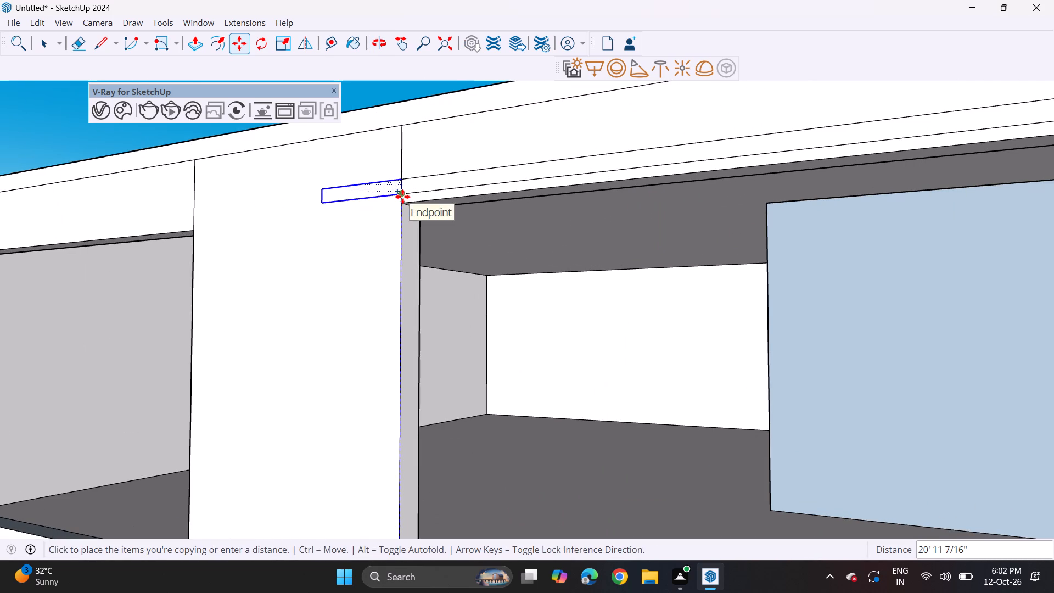
pyautogui.click(403, 193)
# Copy the top floor's whole strip, including its extension, 10' 6" down above the large opening one floor below.
pyautogui.press('space')
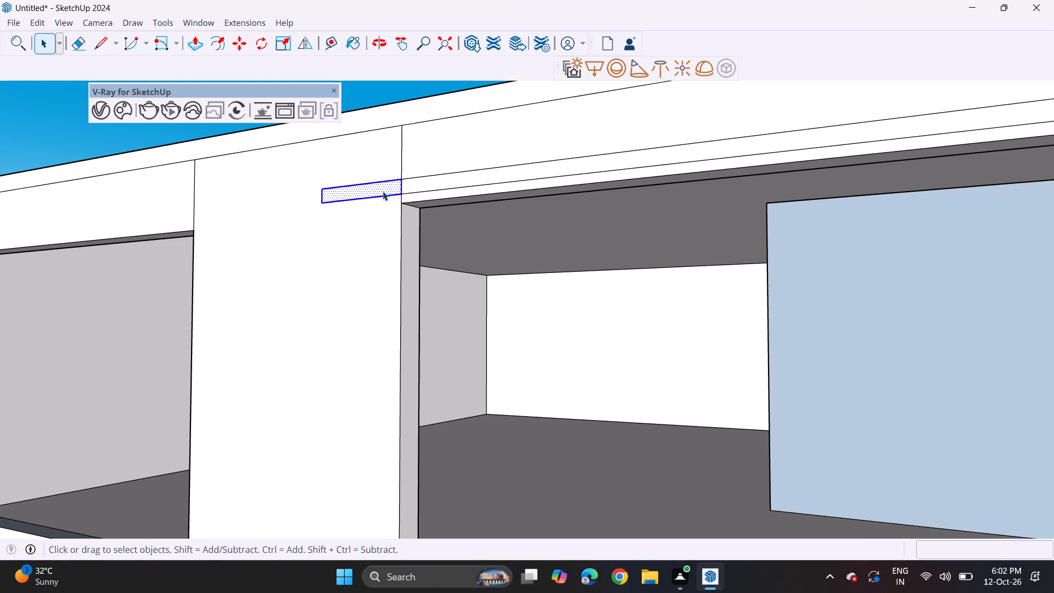
pyautogui.tripleClick(383, 191)
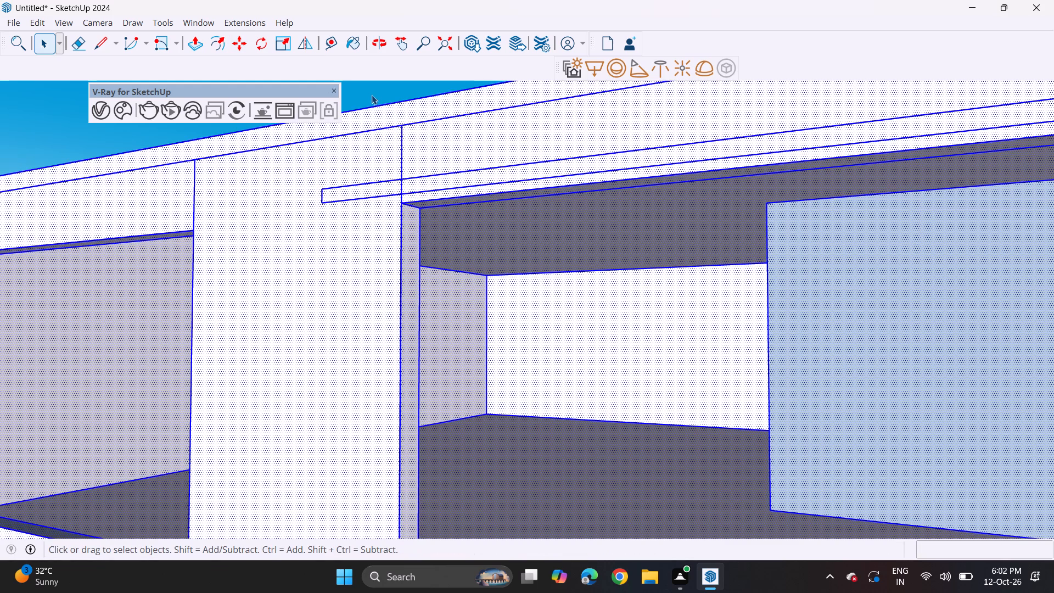
pyautogui.click(372, 95)
pyautogui.doubleClick(367, 194)
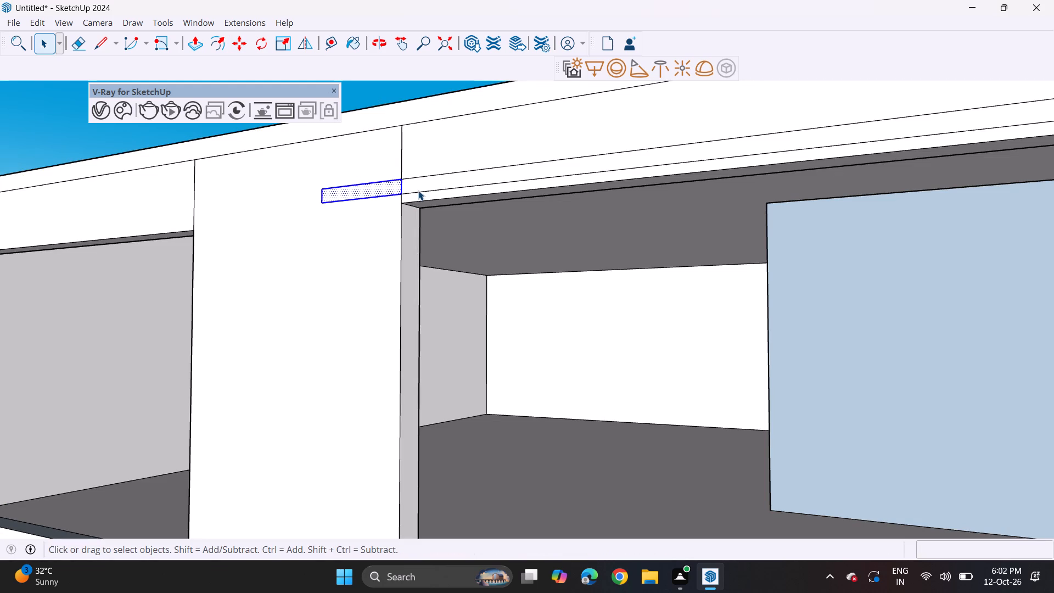
pyautogui.keyDown('ctrl'); pyautogui.doubleClick(418, 184); pyautogui.keyUp('ctrl')
pyautogui.keyDown('ctrl'); pyautogui.scroll(-11, 417, 188); pyautogui.keyUp('ctrl')
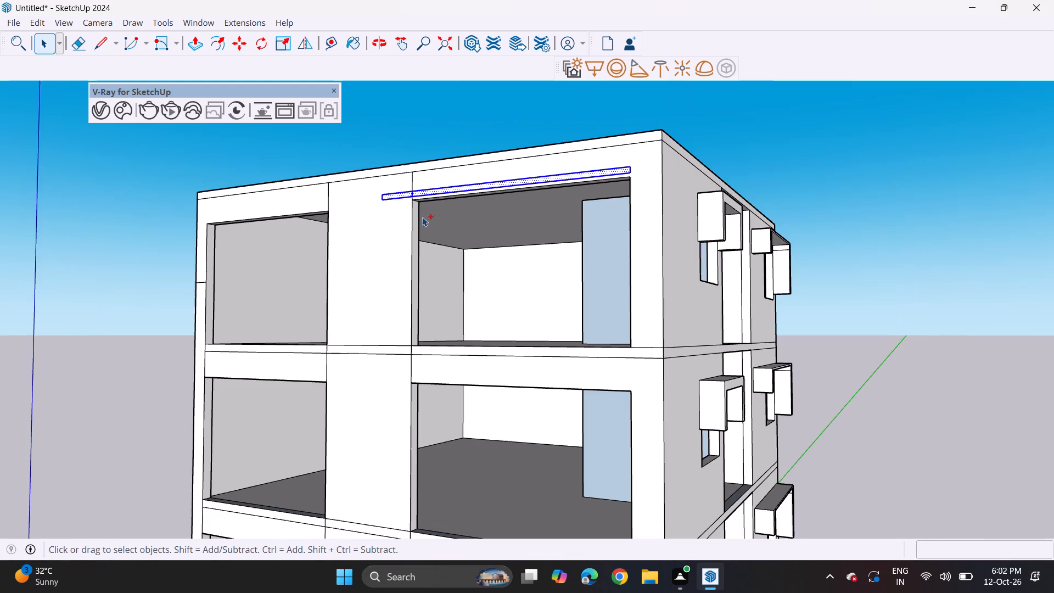
pyautogui.keyDown('ctrl'); pyautogui.scroll(3, 636, 212); pyautogui.keyUp('ctrl')
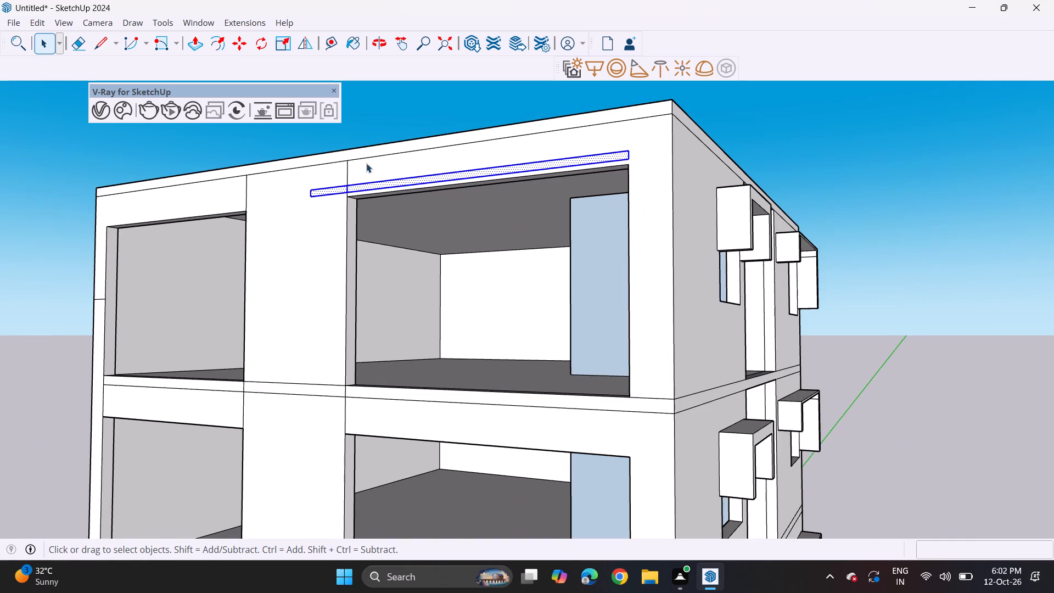
pyautogui.click(231, 49)
pyautogui.click(625, 167)
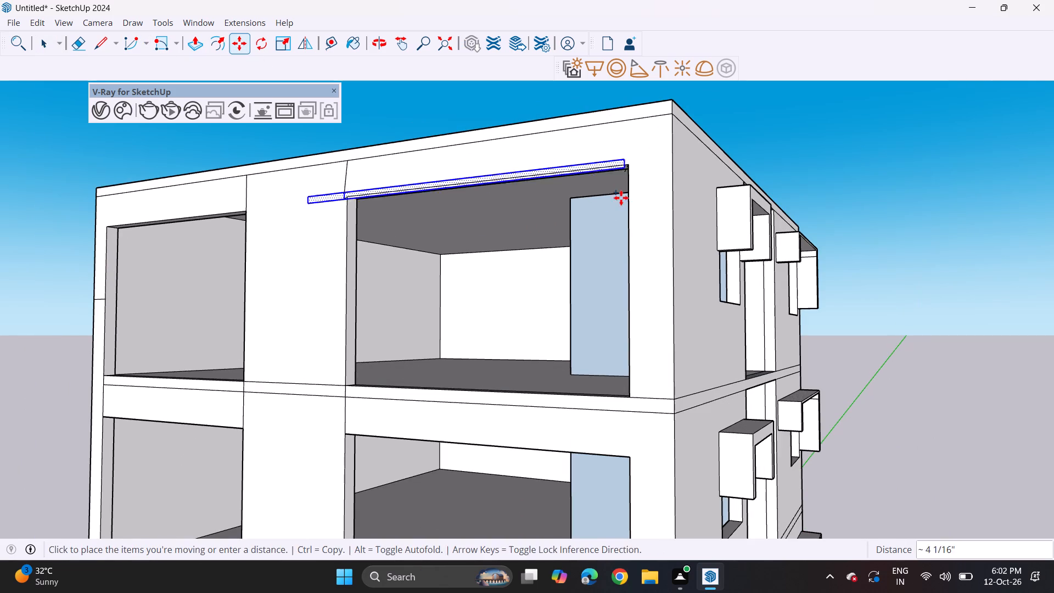
pyautogui.click(630, 457)
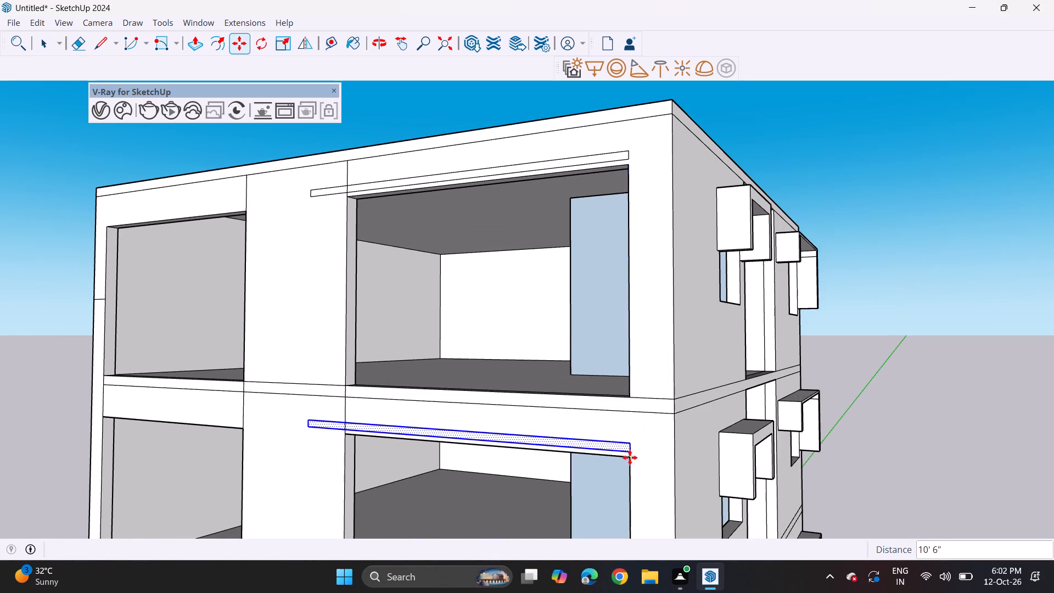
pyautogui.scroll(-7, 459, 456)
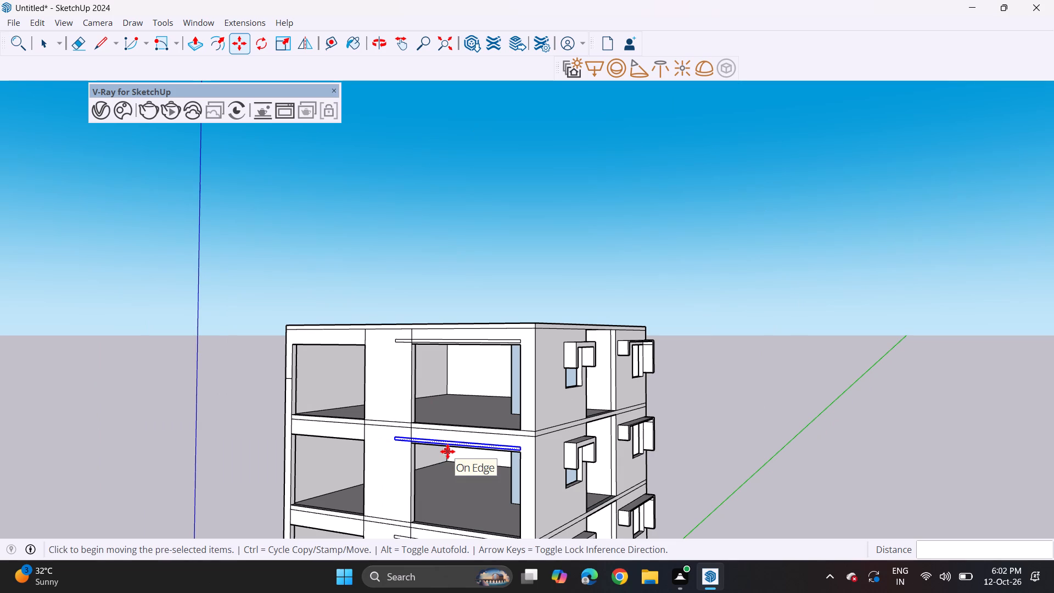
pyautogui.scroll(-4, 458, 453)
pyautogui.keyDown('shift'); pyautogui.moveTo(461, 451); pyautogui.dragTo(473, 390, button='middle'); pyautogui.keyUp('shift')
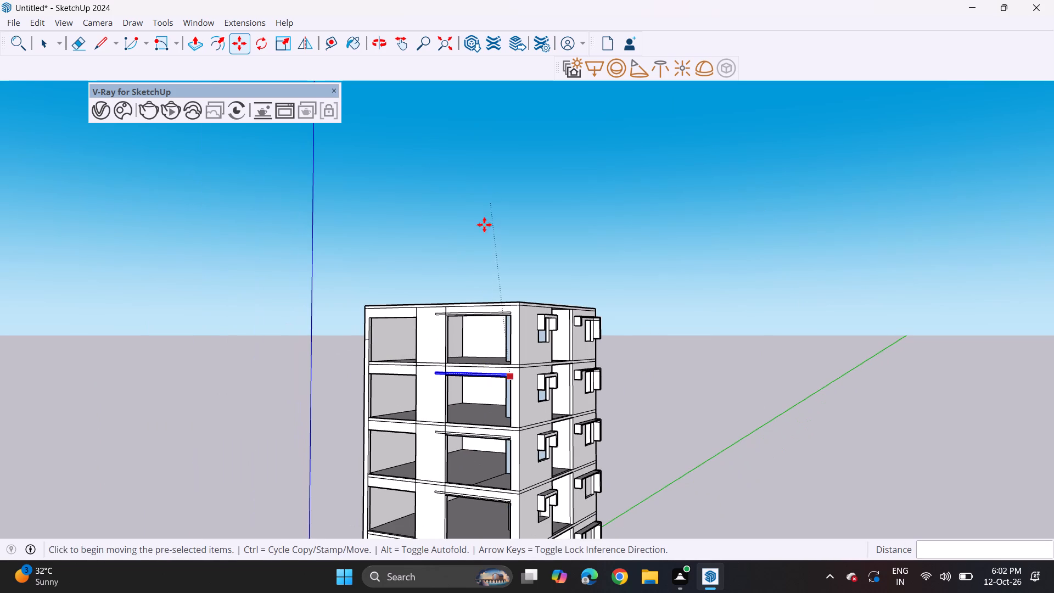
# Draw a horizontal line about 1' 7 1/2" long from the lowest large upper opening's side-edge midpoint across the pier to the building corner.
pyautogui.keyDown('shift'); pyautogui.moveTo(477, 428); pyautogui.dragTo(498, 311, button='middle'); pyautogui.keyUp('shift')
pyautogui.press('space')
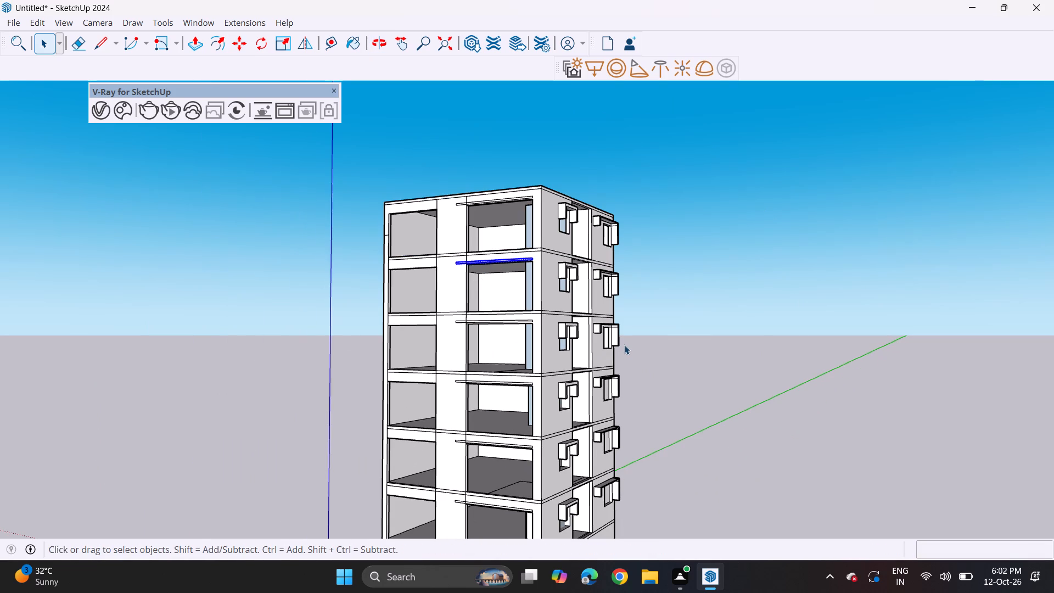
pyautogui.click(634, 356)
pyautogui.keyDown('shift'); pyautogui.moveTo(480, 387); pyautogui.dragTo(486, 297, button='middle'); pyautogui.keyUp('shift')
pyautogui.keyDown('shift'); pyautogui.middleClick(486, 279); pyautogui.keyUp('shift')
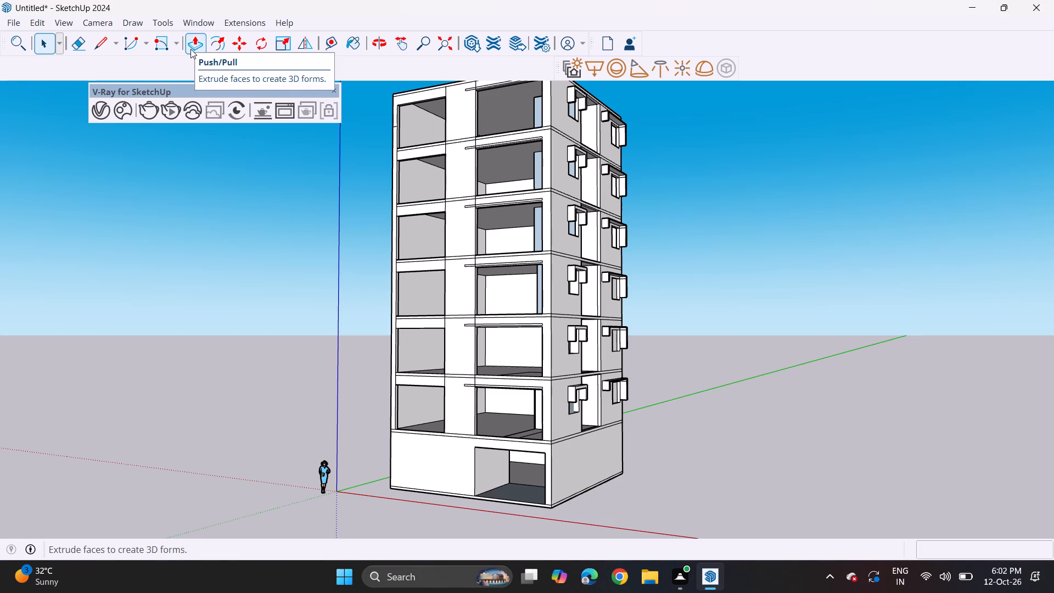
pyautogui.moveTo(100, 36); pyautogui.dragTo(106, 36)
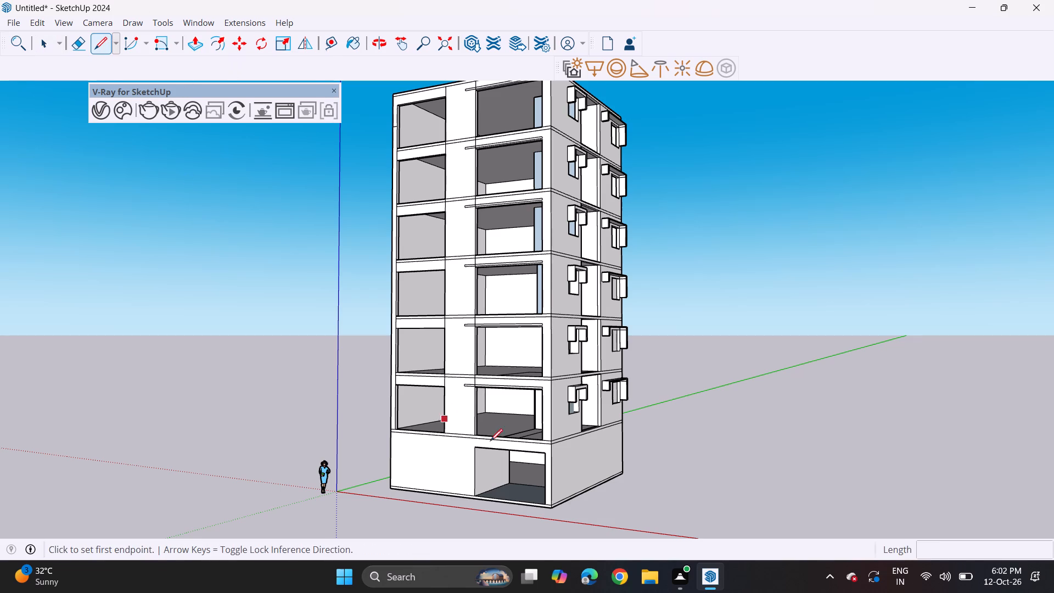
pyautogui.scroll(4, 528, 456)
pyautogui.scroll(2, 560, 417)
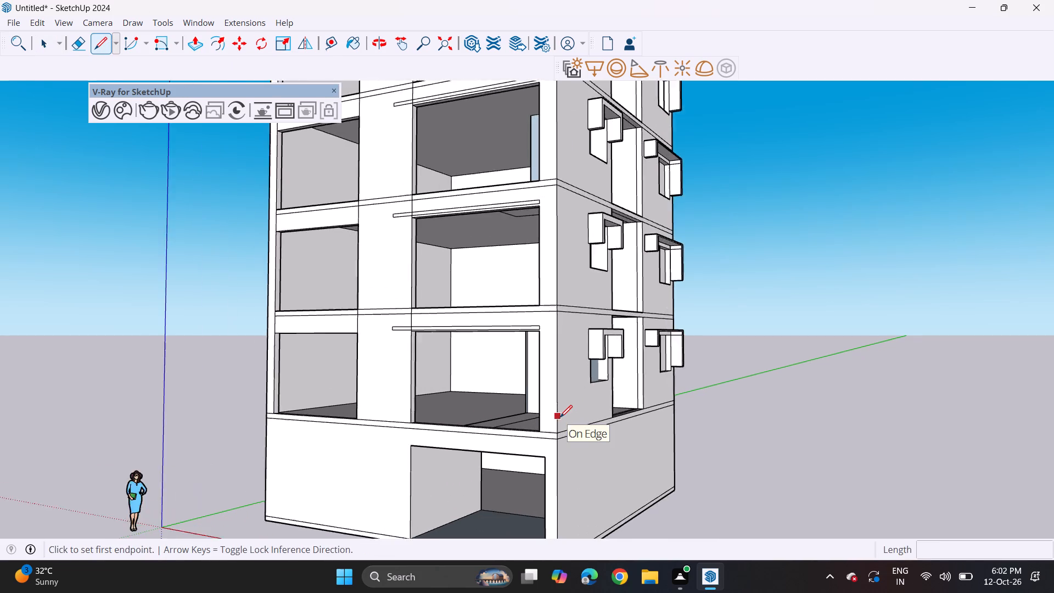
pyautogui.scroll(4, 560, 417)
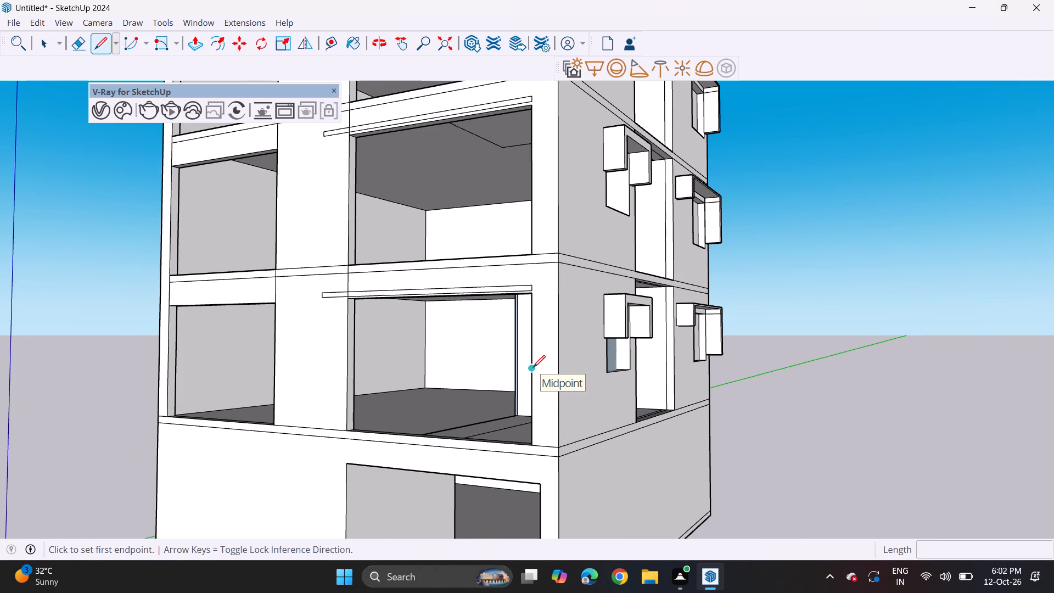
pyautogui.click(533, 367)
pyautogui.click(559, 372)
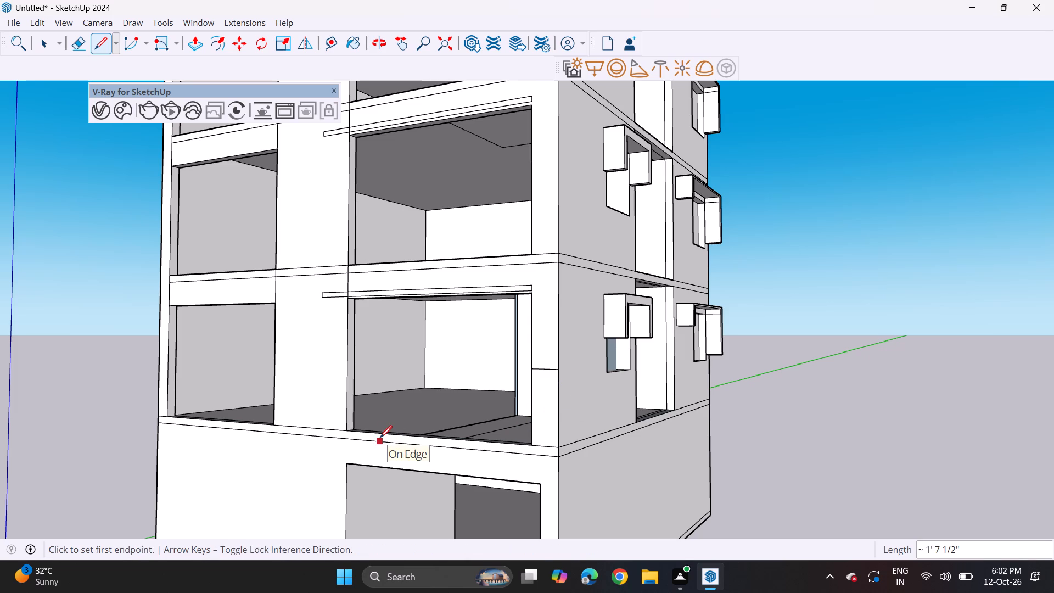
# Draw a 6" vertical line across the slab band below the inner side of the lowest large upper opening.
pyautogui.click(343, 433)
pyautogui.click(344, 440)
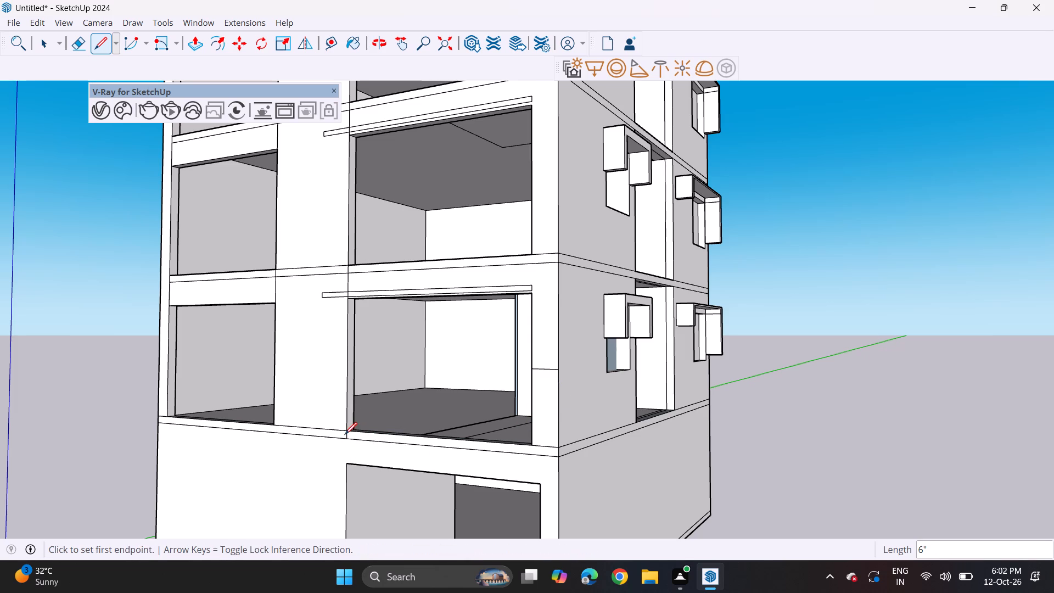
# Copy the horizontal pier line up to the next two floors, 10' 6" apart, using the slab corners as reference points.
pyautogui.press('space')
pyautogui.click(542, 368)
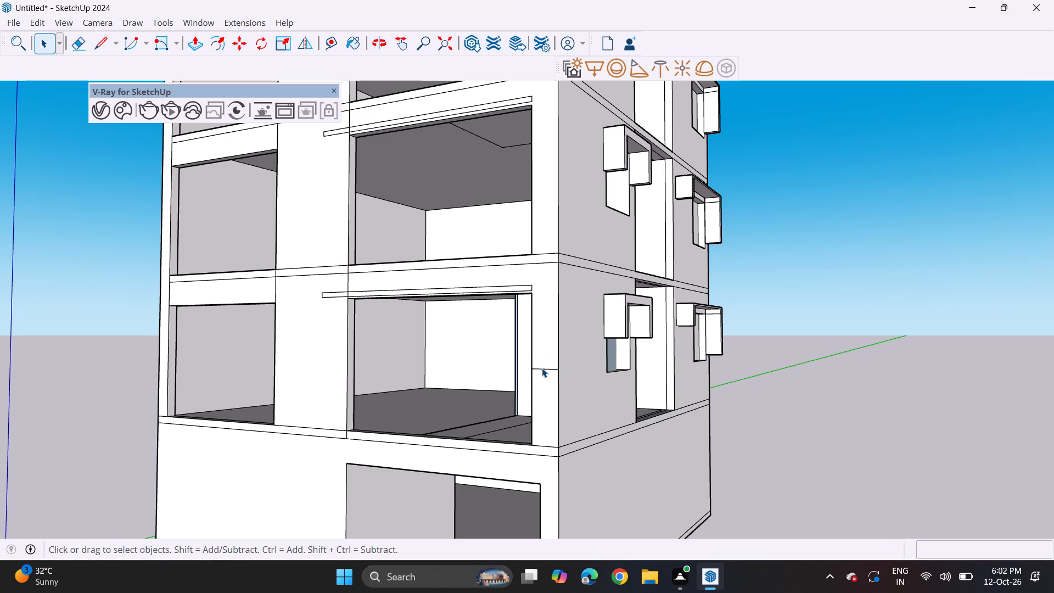
pyautogui.press('m')
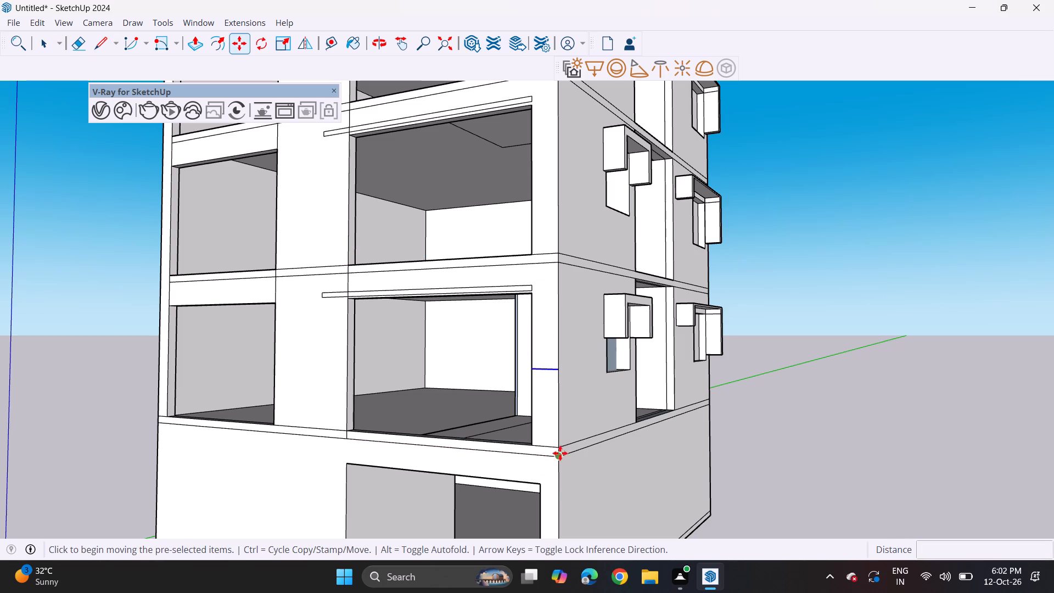
pyautogui.click(558, 446)
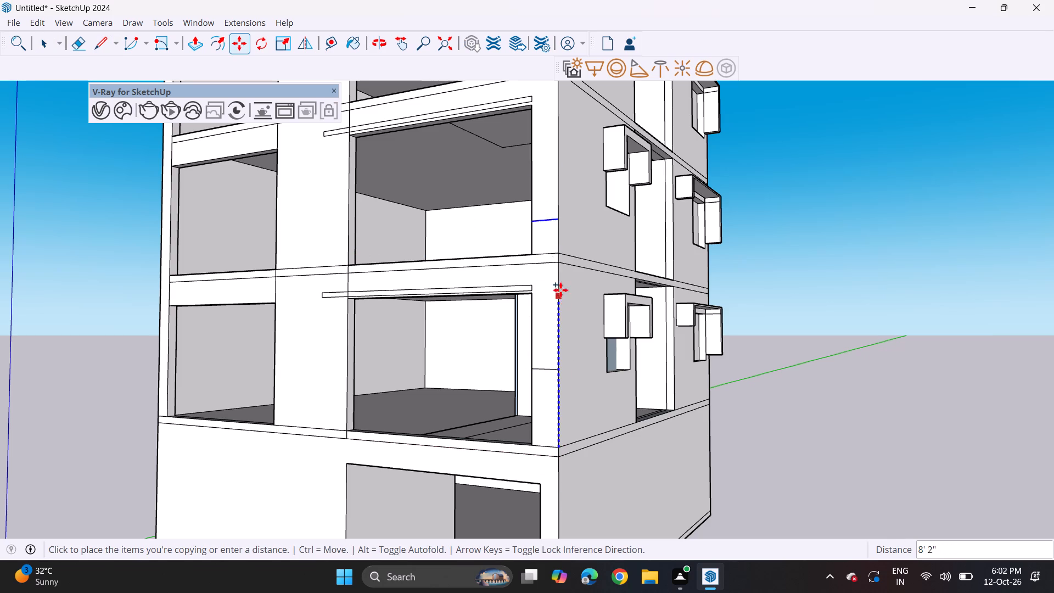
pyautogui.keyDown('shift'); pyautogui.moveTo(553, 245); pyautogui.dragTo(538, 392, button='middle'); pyautogui.keyUp('shift')
pyautogui.click(537, 397)
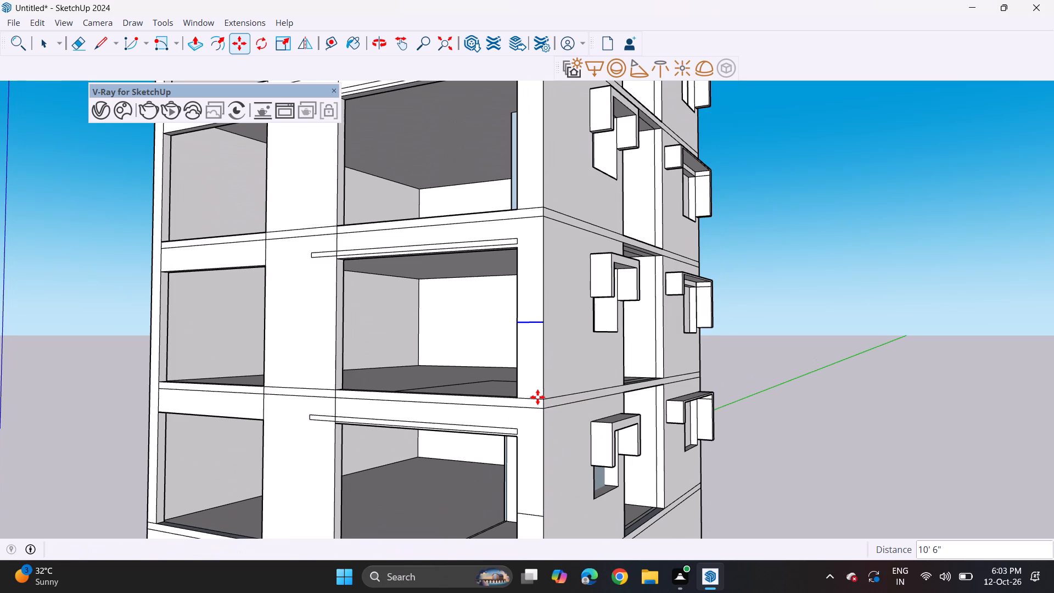
pyautogui.click(545, 403)
pyautogui.keyDown('shift'); pyautogui.moveTo(540, 253); pyautogui.dragTo(539, 353, button='middle'); pyautogui.keyUp('shift')
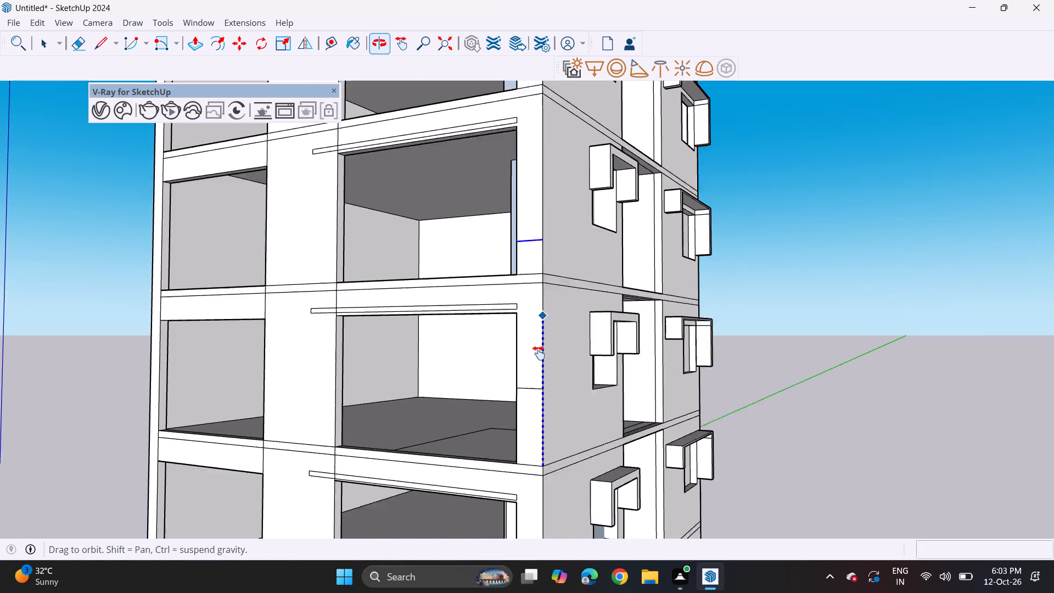
pyautogui.keyDown('shift'); pyautogui.moveTo(539, 353); pyautogui.dragTo(537, 396, button='middle'); pyautogui.keyUp('shift')
pyautogui.click(540, 348)
# Copy the pier line up to the remaining three floors, 10' 6" apart, ending at the top floor.
pyautogui.click(545, 350)
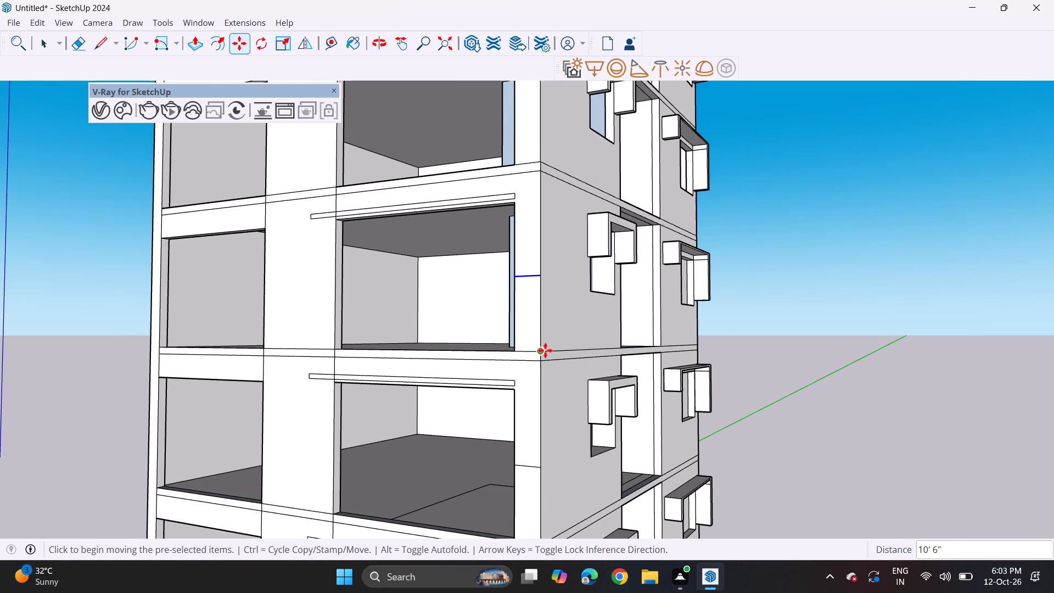
pyautogui.keyDown('shift'); pyautogui.moveTo(537, 289); pyautogui.dragTo(539, 488, button='middle'); pyautogui.keyUp('shift')
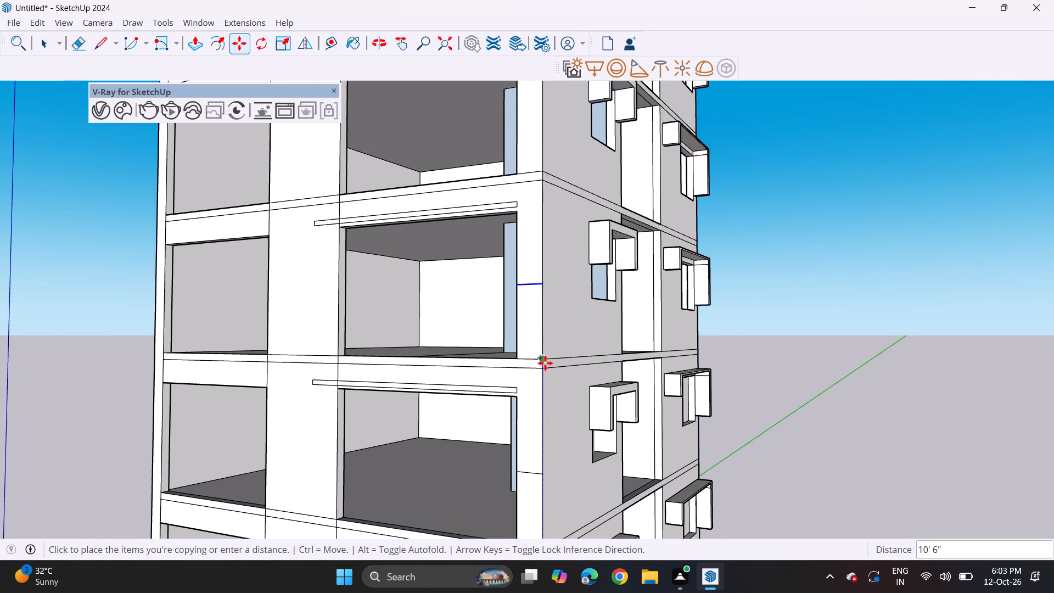
pyautogui.click(545, 363)
pyautogui.click(547, 356)
pyautogui.keyDown('shift'); pyautogui.moveTo(552, 264); pyautogui.dragTo(543, 344, button='middle'); pyautogui.keyUp('shift')
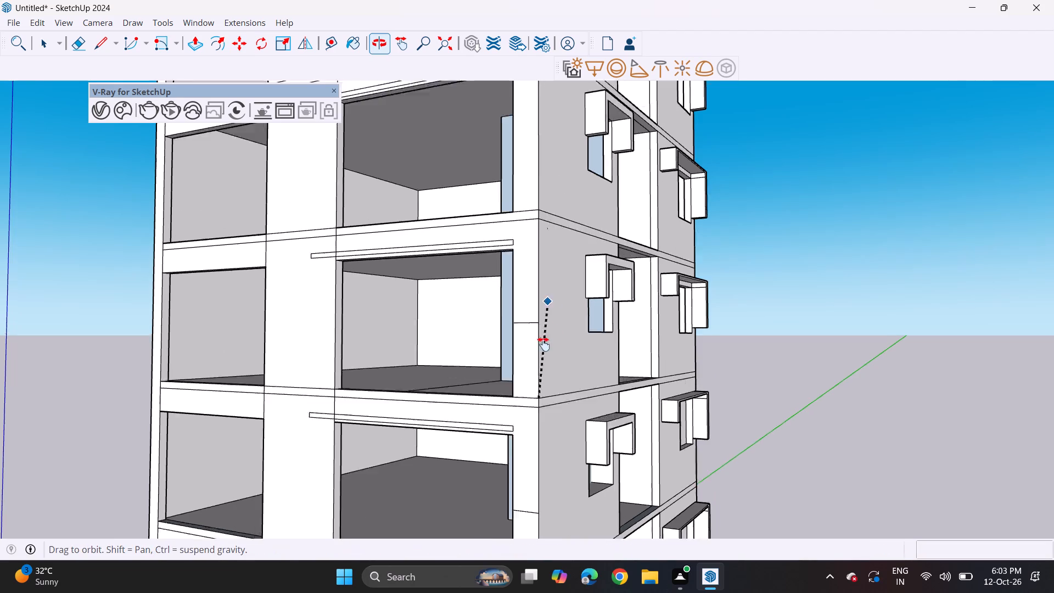
pyautogui.keyDown('shift'); pyautogui.moveTo(543, 344); pyautogui.dragTo(523, 452, button='middle'); pyautogui.keyUp('shift')
pyautogui.click(512, 362)
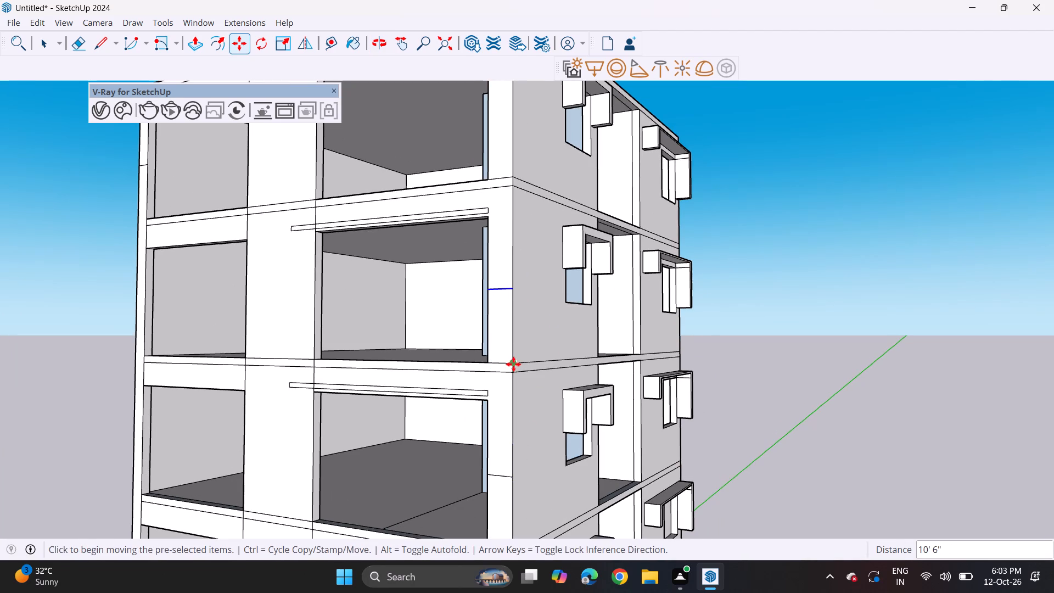
pyautogui.click(513, 364)
pyautogui.keyDown('shift'); pyautogui.moveTo(505, 310); pyautogui.dragTo(460, 482, button='middle'); pyautogui.keyUp('shift')
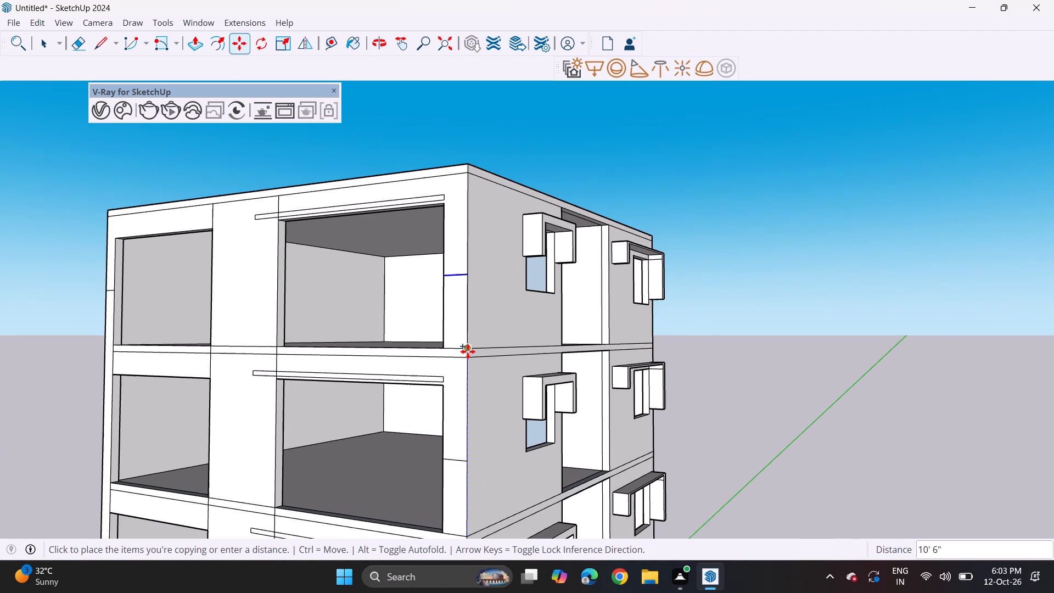
pyautogui.click(468, 351)
# Erase the short vertical edge dividing the thin strip above the lowest large upper opening.
pyautogui.scroll(-9, 468, 373)
pyautogui.keyDown('shift'); pyautogui.moveTo(487, 386); pyautogui.dragTo(497, 344, button='middle'); pyautogui.keyUp('shift')
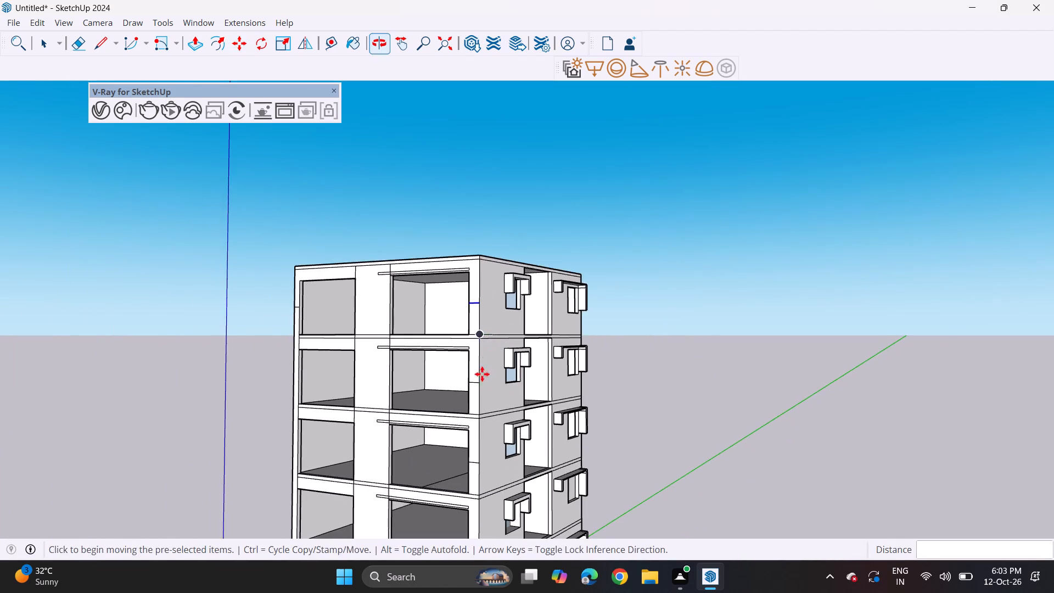
pyautogui.moveTo(477, 378); pyautogui.dragTo(506, 315, button='middle')
pyautogui.scroll(-4, 508, 337)
pyautogui.keyDown('shift'); pyautogui.moveTo(493, 421); pyautogui.dragTo(494, 294, button='middle'); pyautogui.keyUp('shift')
pyautogui.scroll(4, 500, 402)
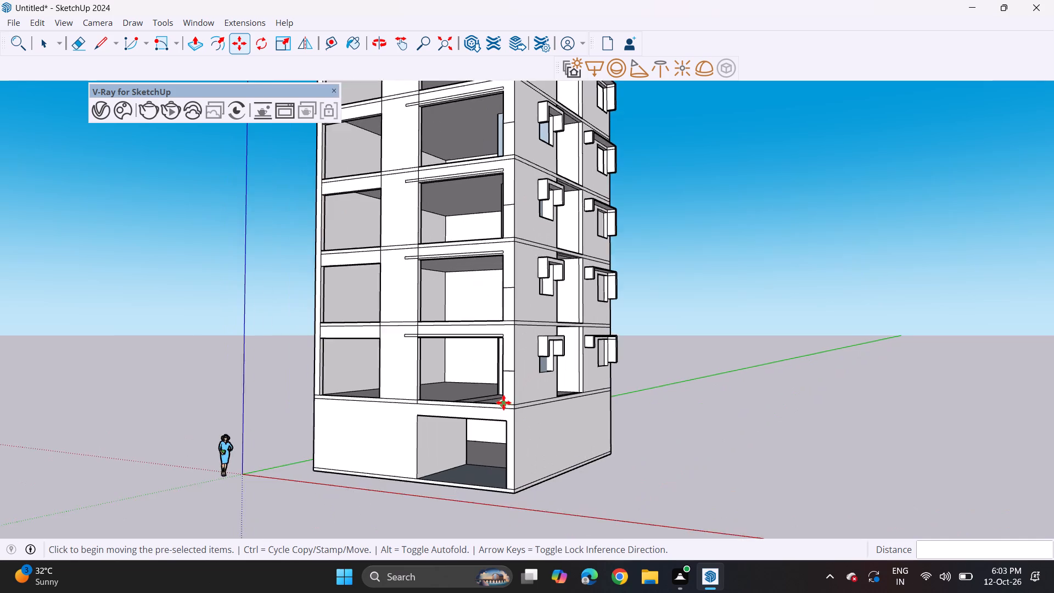
pyautogui.scroll(8, 503, 402)
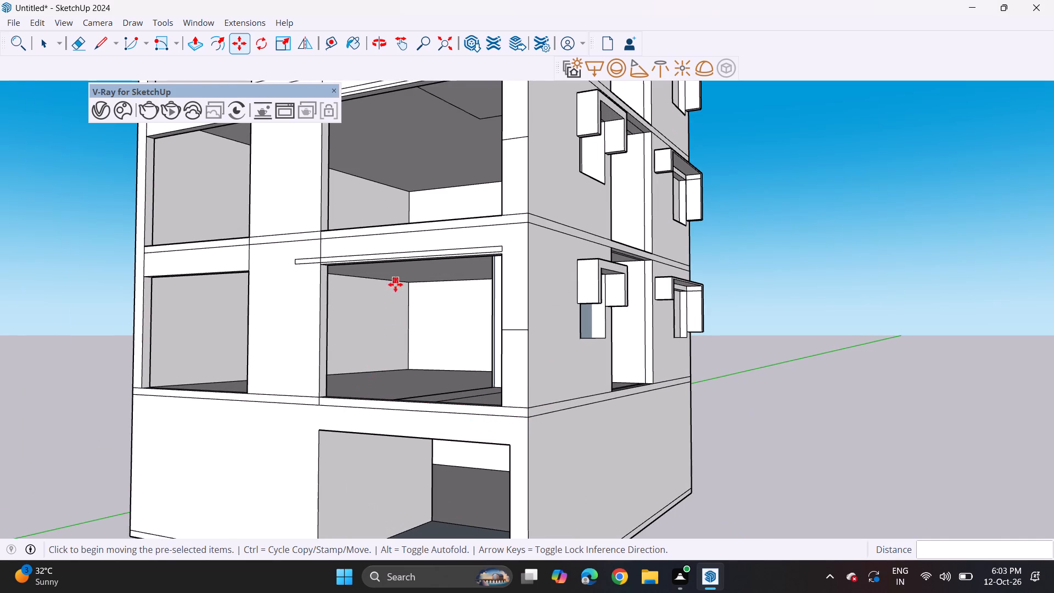
pyautogui.click(77, 46)
pyautogui.scroll(2, 267, 233)
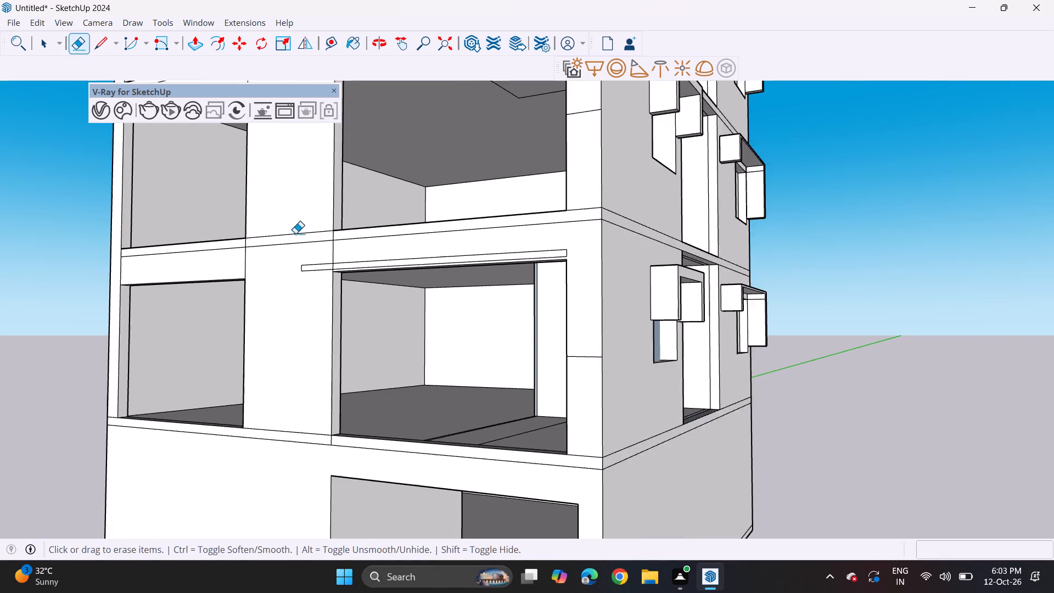
pyautogui.scroll(3, 295, 233)
pyautogui.scroll(12, 357, 260)
pyautogui.click(356, 286)
# Erase the short vertical edges dividing the thin strips above the large openings on the next two floors up.
pyautogui.scroll(-2, 354, 277)
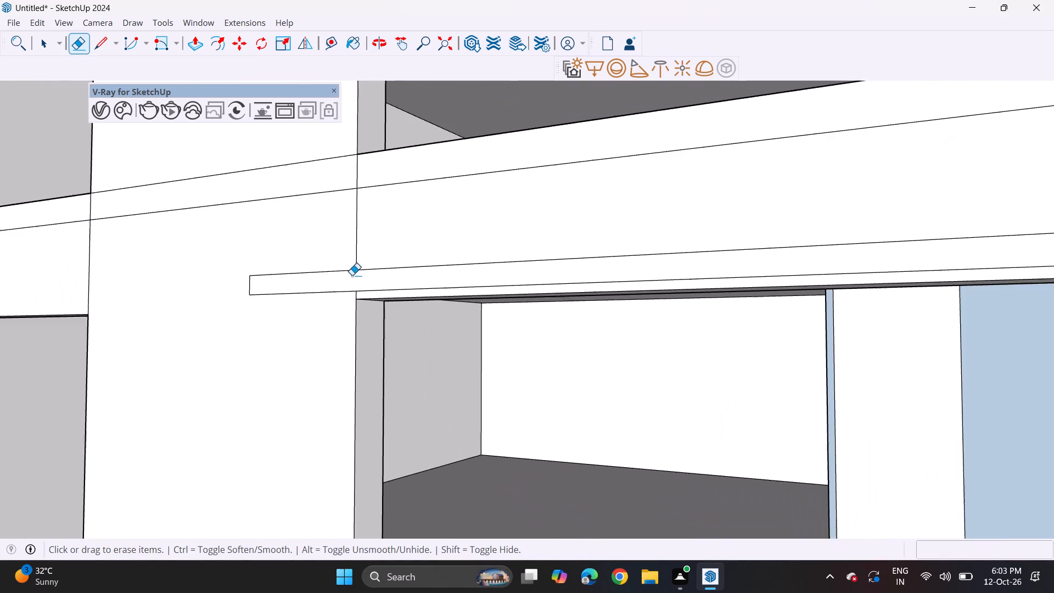
pyautogui.scroll(-17, 352, 275)
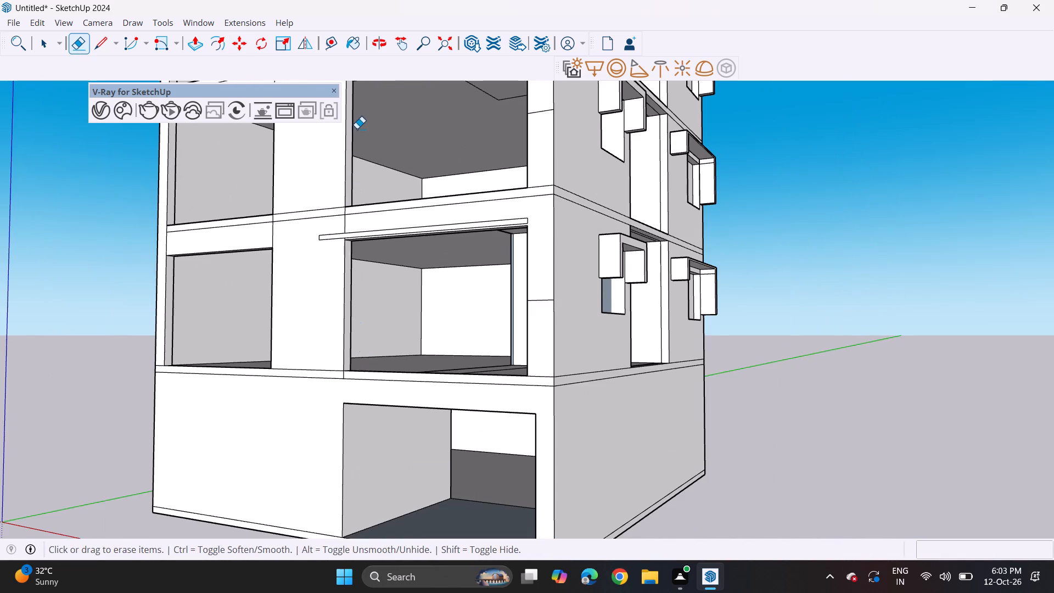
pyautogui.keyDown('shift'); pyautogui.moveTo(357, 130); pyautogui.dragTo(367, 369, button='middle'); pyautogui.keyUp('shift')
pyautogui.scroll(10, 356, 395)
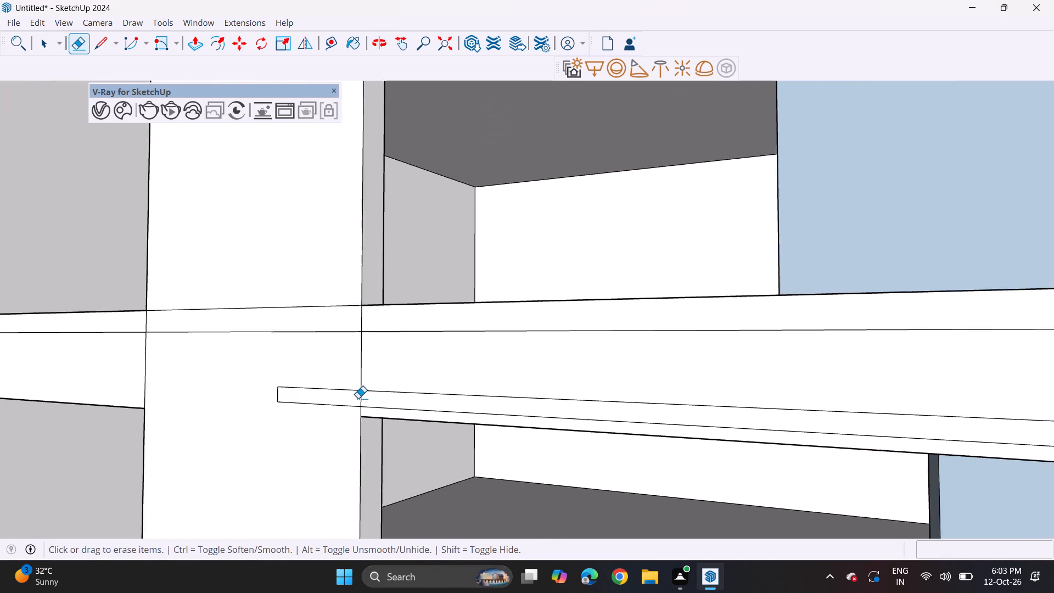
pyautogui.scroll(3, 358, 398)
pyautogui.click(361, 399)
pyautogui.scroll(-16, 359, 340)
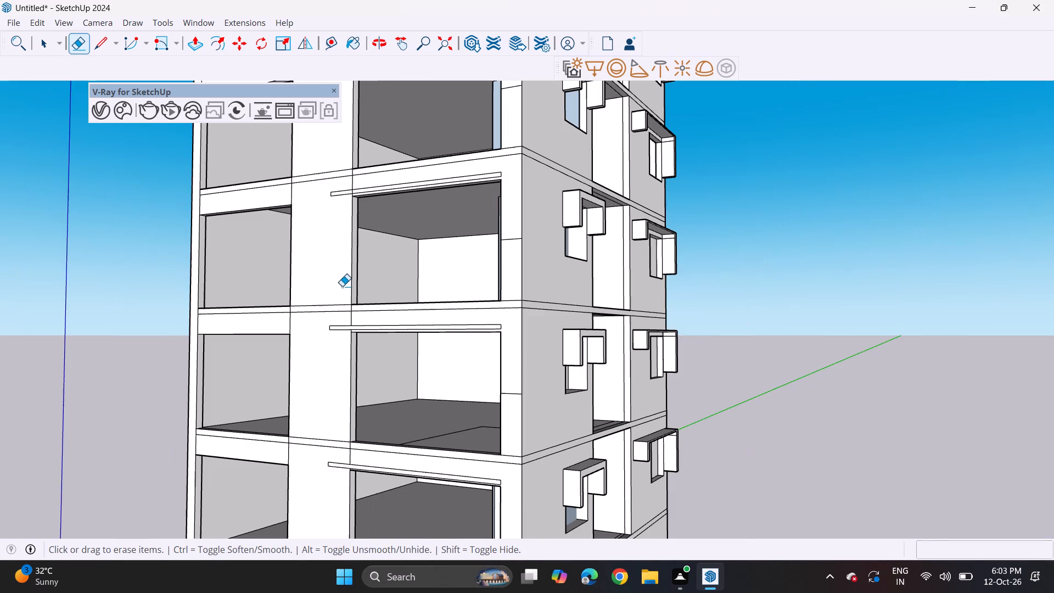
pyautogui.moveTo(360, 208); pyautogui.dragTo(369, 363, button='middle')
pyautogui.scroll(5, 368, 349)
pyautogui.scroll(3, 365, 400)
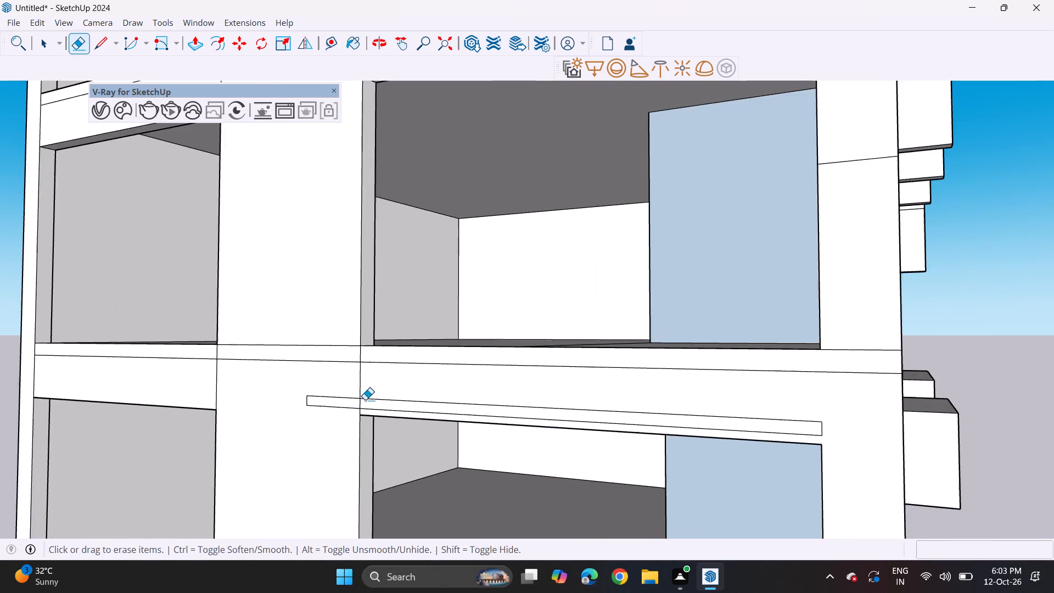
pyautogui.scroll(5, 365, 400)
pyautogui.click(358, 407)
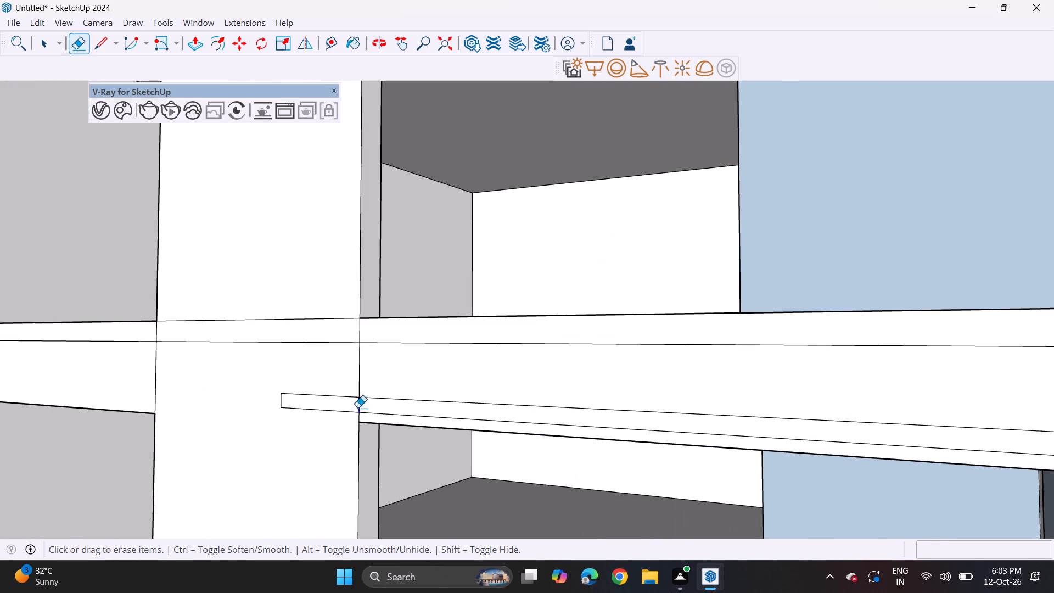
# Erase the short vertical dividing edges inside the thin strips of the following two floors, up to the floor below the top.
pyautogui.scroll(-16, 356, 365)
pyautogui.keyDown('shift'); pyautogui.moveTo(349, 267); pyautogui.dragTo(361, 419, button='middle'); pyautogui.keyUp('shift')
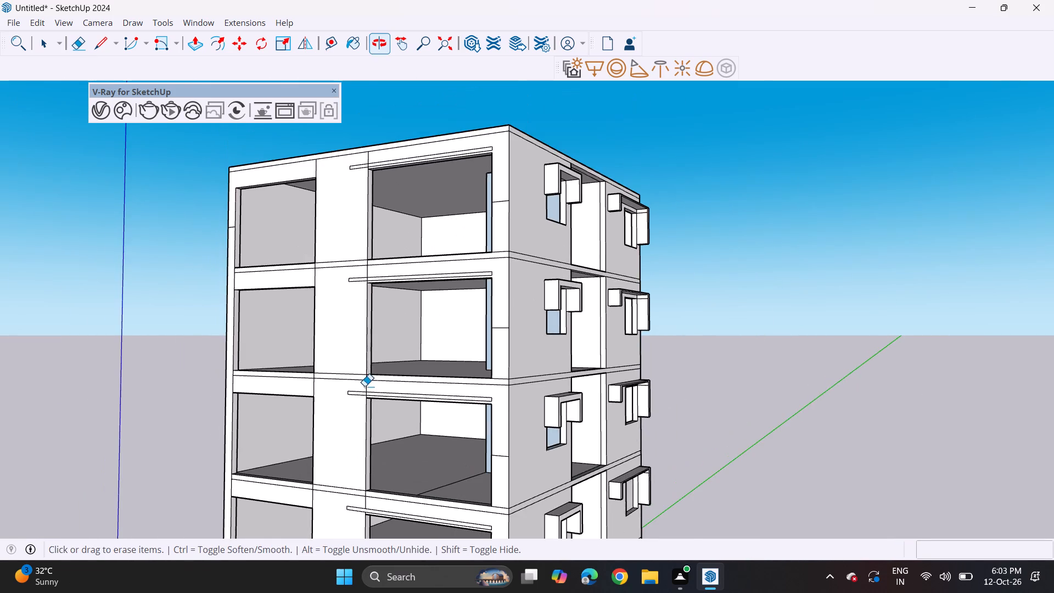
pyautogui.scroll(14, 366, 385)
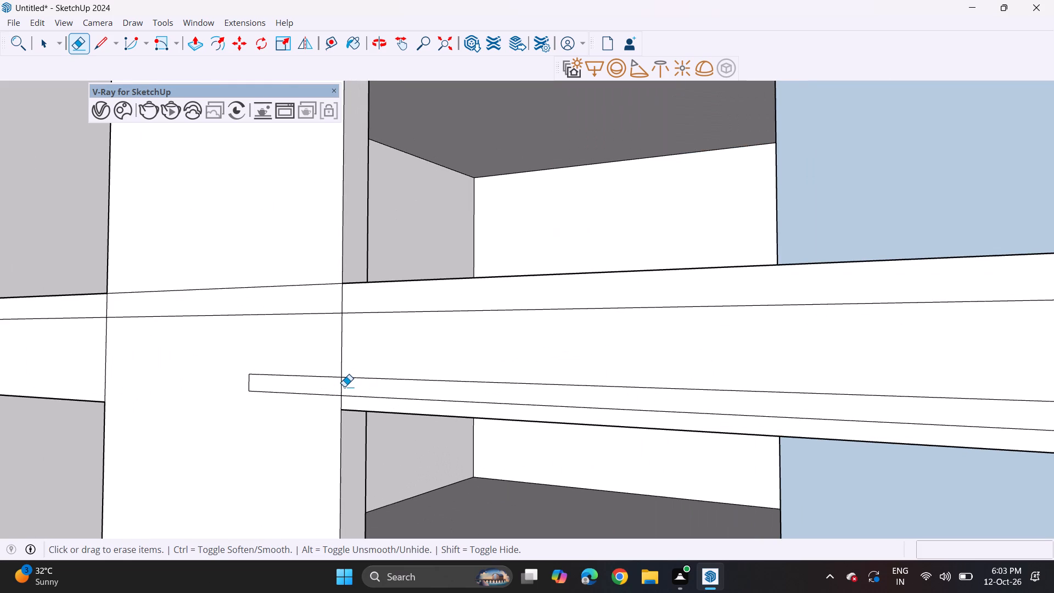
pyautogui.click(339, 384)
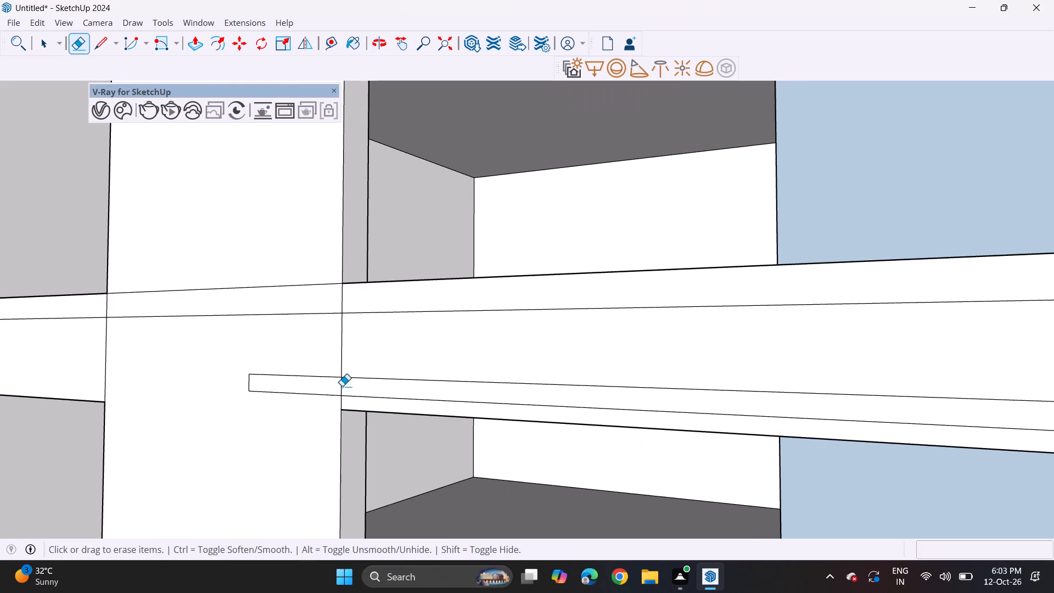
pyautogui.click(340, 382)
pyautogui.scroll(-8, 343, 376)
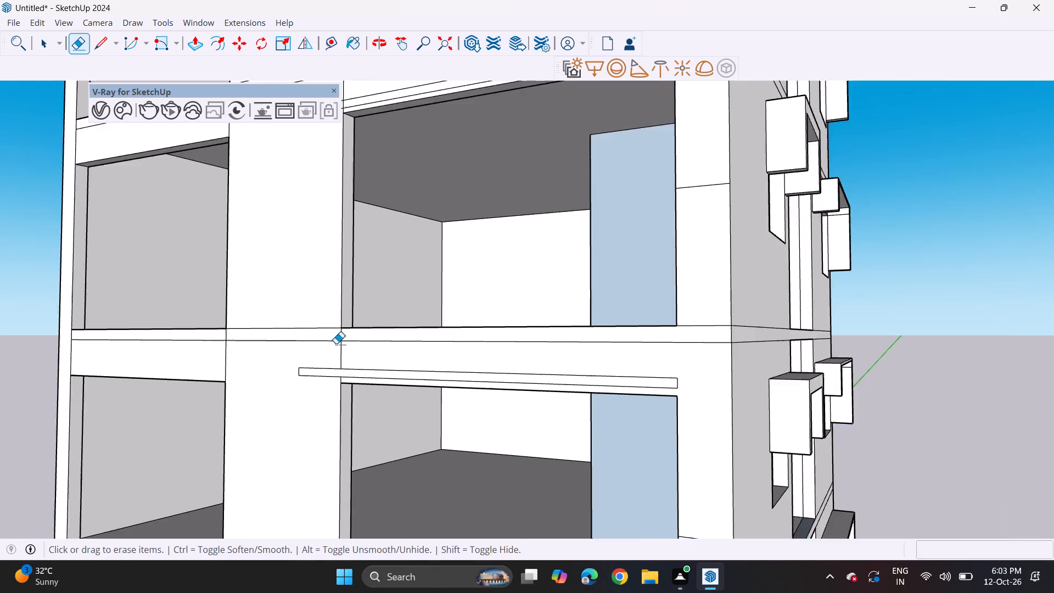
pyautogui.scroll(-10, 336, 344)
pyautogui.keyDown('shift'); pyautogui.moveTo(344, 319); pyautogui.dragTo(344, 346, button='middle'); pyautogui.keyUp('shift')
pyautogui.scroll(8, 330, 237)
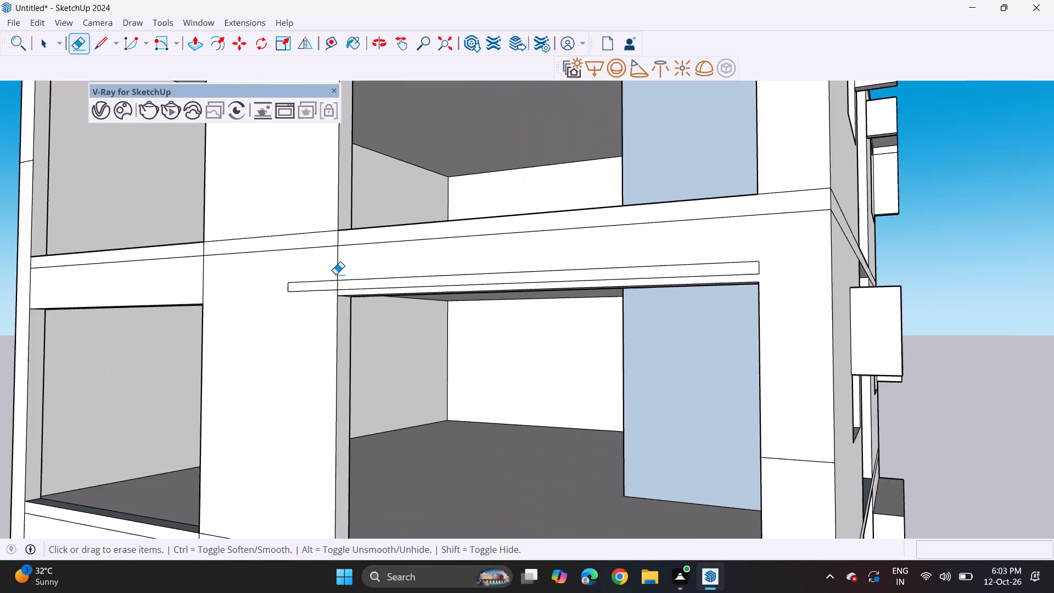
pyautogui.scroll(6, 335, 274)
pyautogui.click(337, 286)
# Erase the short vertical edge dividing the top floor's thin strip above its large opening.
pyautogui.scroll(-11, 337, 283)
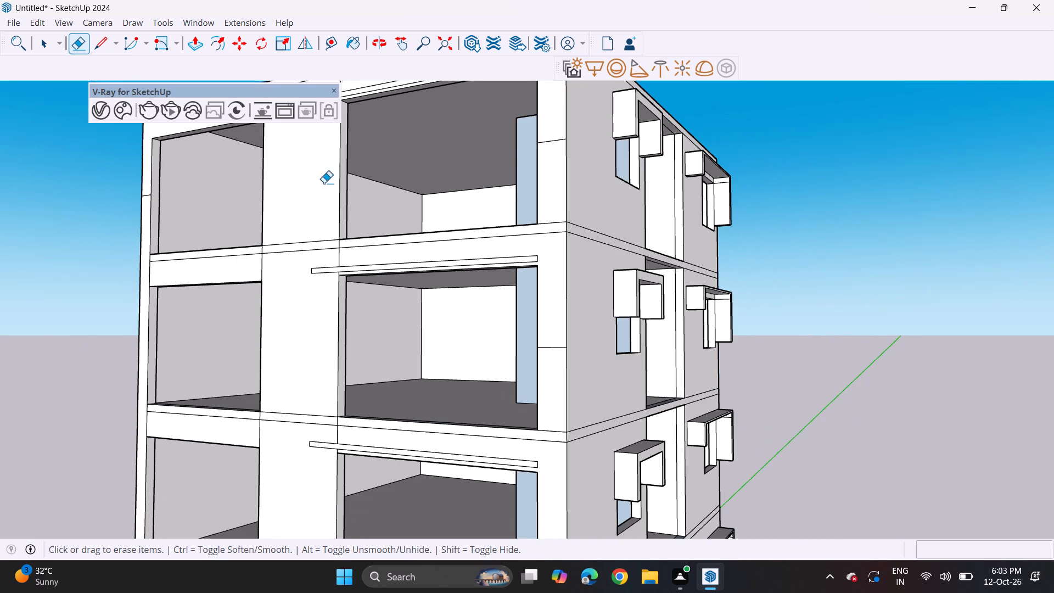
pyautogui.keyDown('shift'); pyautogui.moveTo(334, 166); pyautogui.dragTo(335, 335, button='middle'); pyautogui.keyUp('shift')
pyautogui.scroll(8, 345, 249)
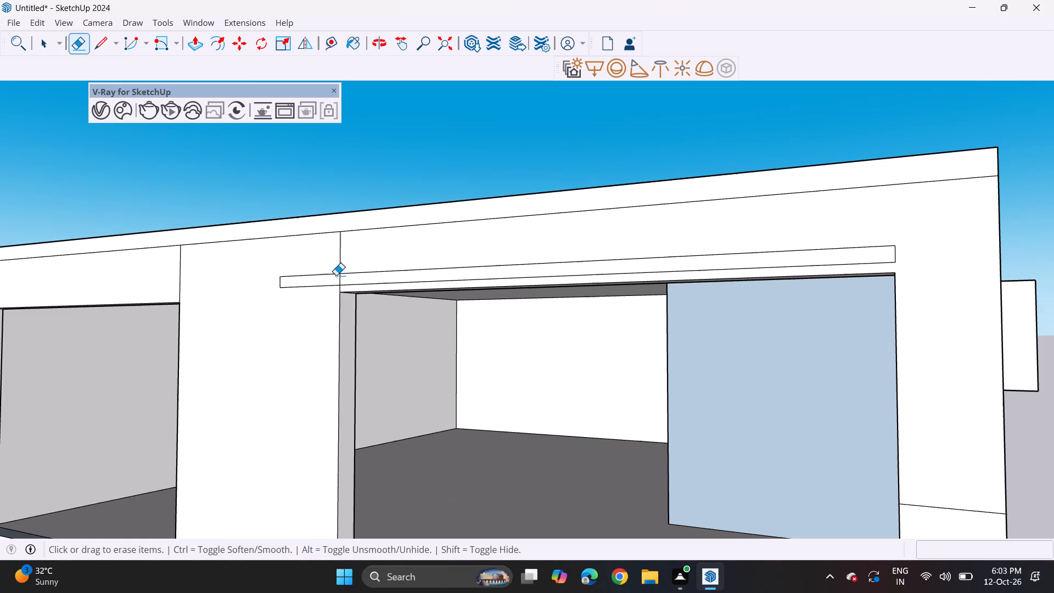
pyautogui.click(339, 278)
# Extrude the thin strip above the first upper floor's large opening outward about 4' with Push/Pull to form a canopy.
pyautogui.scroll(-20, 340, 279)
pyautogui.keyDown('shift'); pyautogui.moveTo(346, 379); pyautogui.dragTo(359, 265, button='middle'); pyautogui.keyUp('shift')
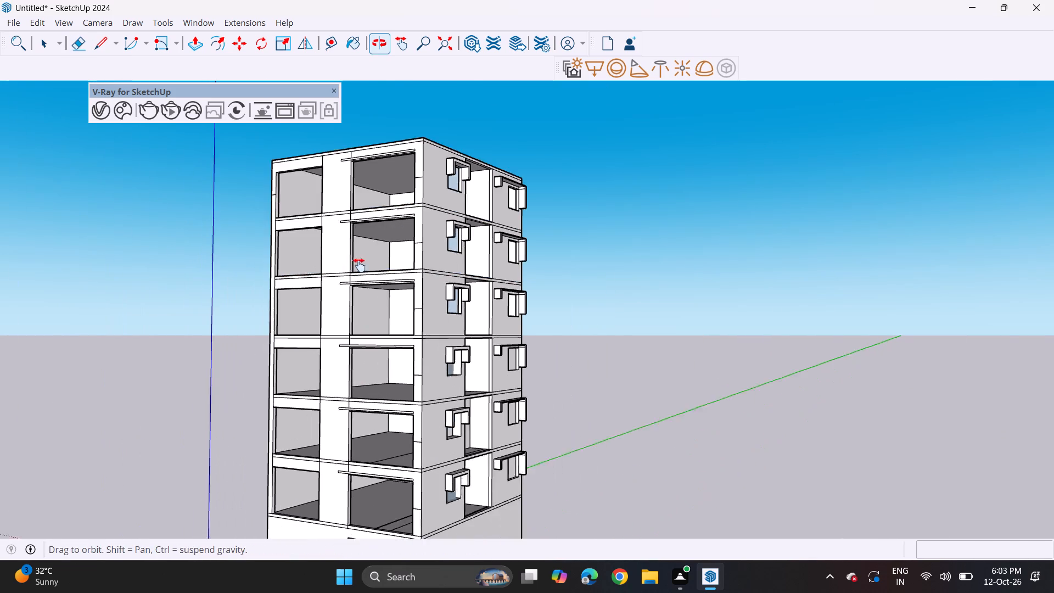
pyautogui.keyDown('shift'); pyautogui.moveTo(359, 265); pyautogui.dragTo(360, 222, button='middle'); pyautogui.keyUp('shift')
pyautogui.scroll(4, 354, 442)
pyautogui.scroll(3, 396, 421)
pyautogui.moveTo(395, 429); pyautogui.dragTo(401, 359, button='middle')
pyautogui.keyDown('shift'); pyautogui.moveTo(401, 359); pyautogui.dragTo(390, 377, button='middle'); pyautogui.keyUp('shift')
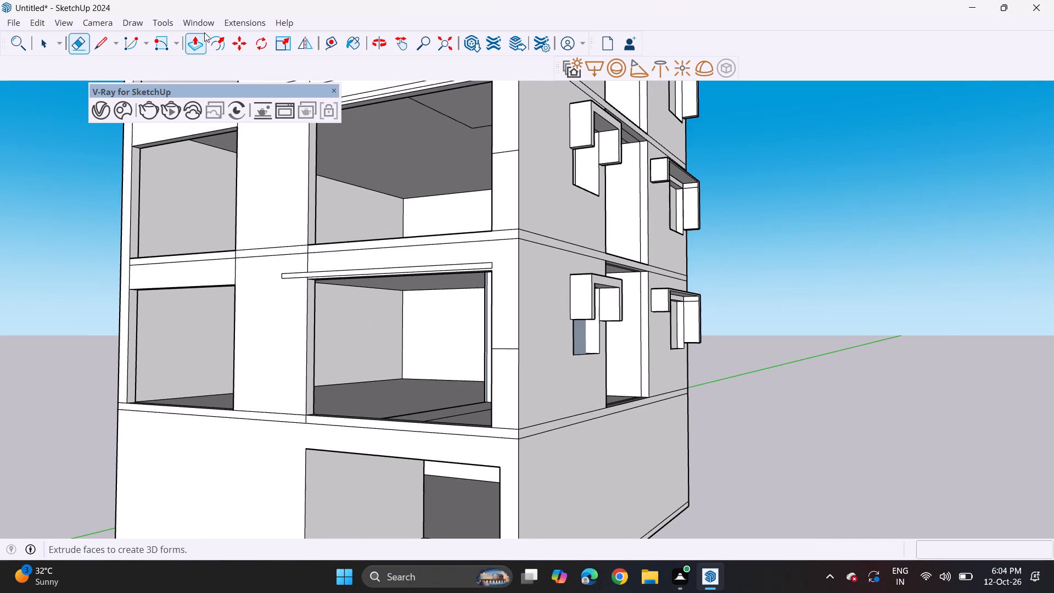
pyautogui.moveTo(194, 47); pyautogui.dragTo(204, 47)
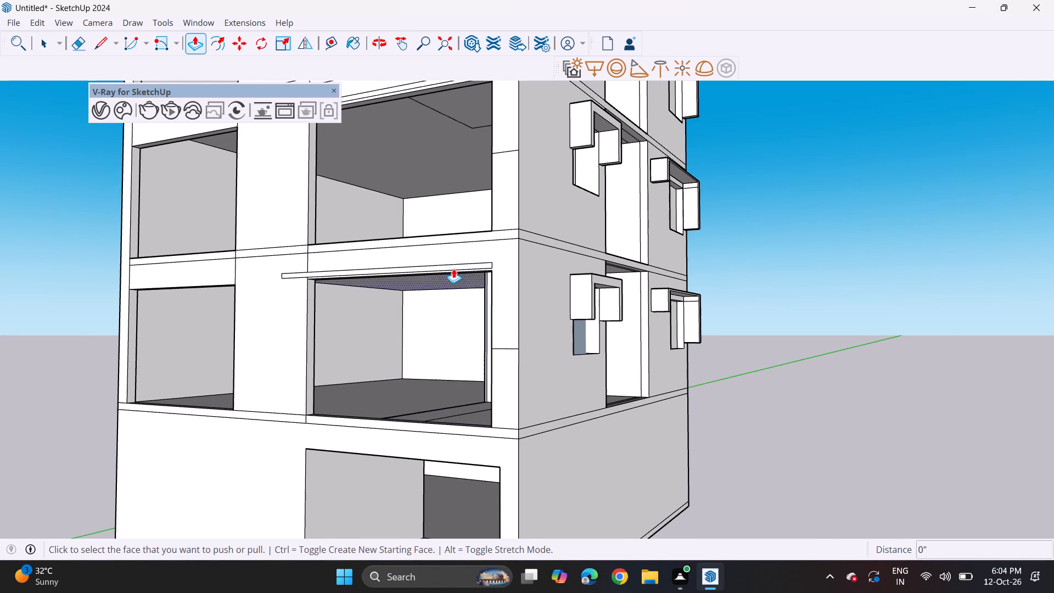
pyautogui.scroll(2, 453, 268)
pyautogui.moveTo(453, 272); pyautogui.dragTo(447, 307, button='middle')
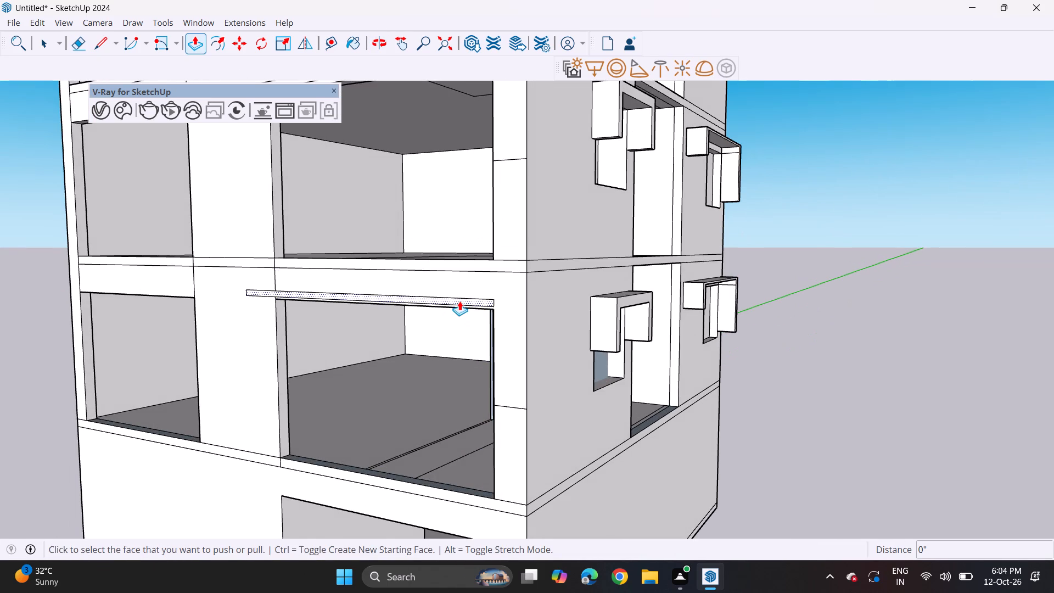
pyautogui.click(459, 301)
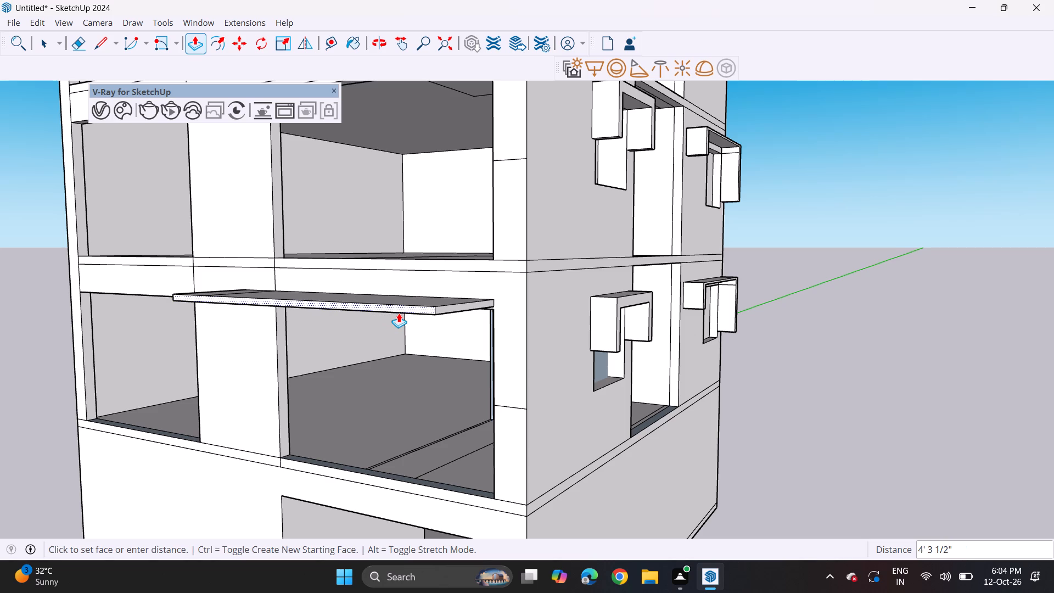
pyautogui.click(406, 313)
# Repeat the same outward extrusion on the thin strips above the large openings of the remaining five upper floors.
pyautogui.keyDown('shift'); pyautogui.moveTo(445, 172); pyautogui.dragTo(440, 324, button='middle'); pyautogui.keyUp('shift')
pyautogui.doubleClick(432, 401)
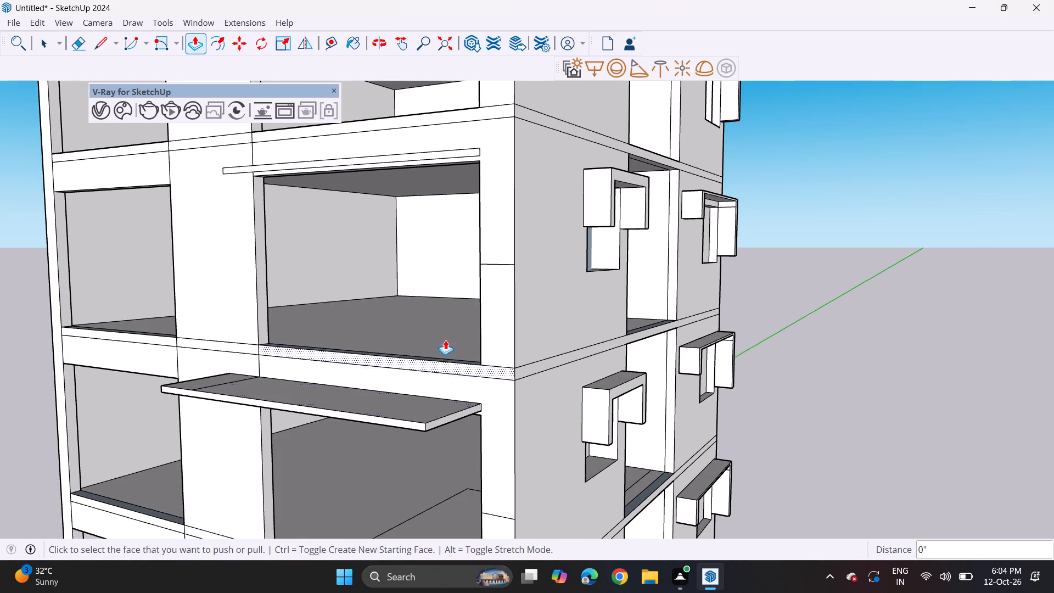
pyautogui.doubleClick(448, 153)
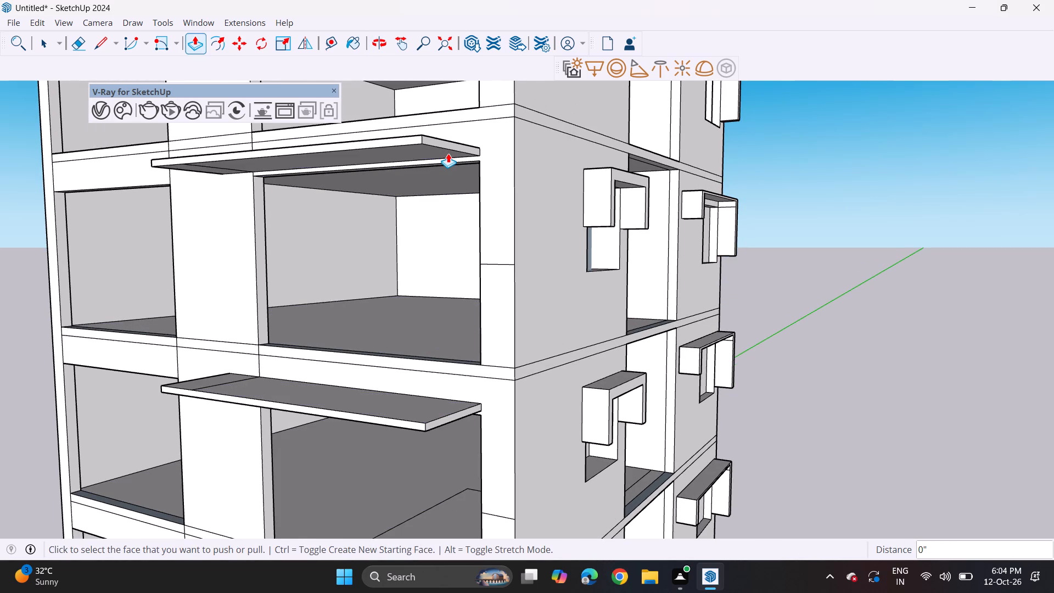
pyautogui.moveTo(447, 152); pyautogui.dragTo(495, 565, button='middle')
pyautogui.doubleClick(518, 290)
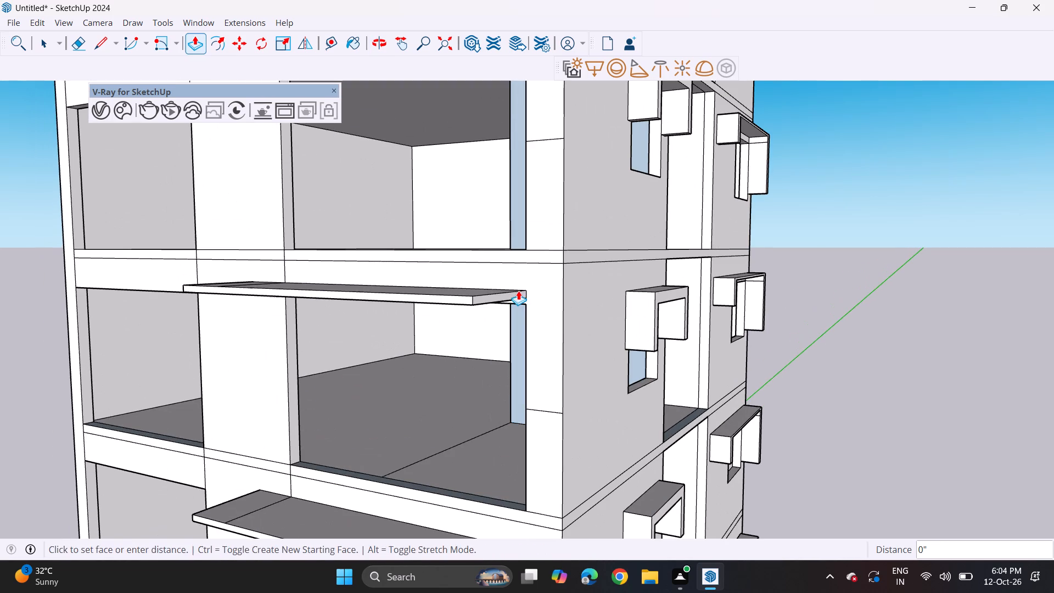
pyautogui.keyDown('shift'); pyautogui.moveTo(516, 236); pyautogui.dragTo(528, 522, button='middle'); pyautogui.keyUp('shift')
pyautogui.doubleClick(509, 456)
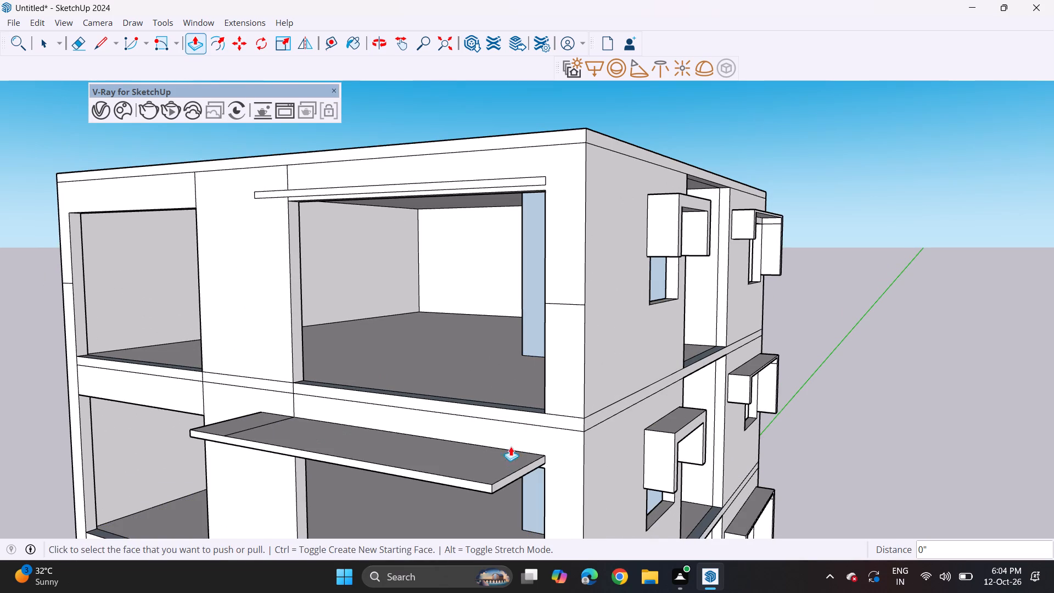
pyautogui.doubleClick(513, 183)
# Erase the dividing edge on the underside of the canopies on the two lowest upper floors.
pyautogui.scroll(-6, 494, 367)
pyautogui.keyDown('shift'); pyautogui.moveTo(473, 456); pyautogui.dragTo(487, 343, button='middle'); pyautogui.keyUp('shift')
pyautogui.scroll(-6, 487, 294)
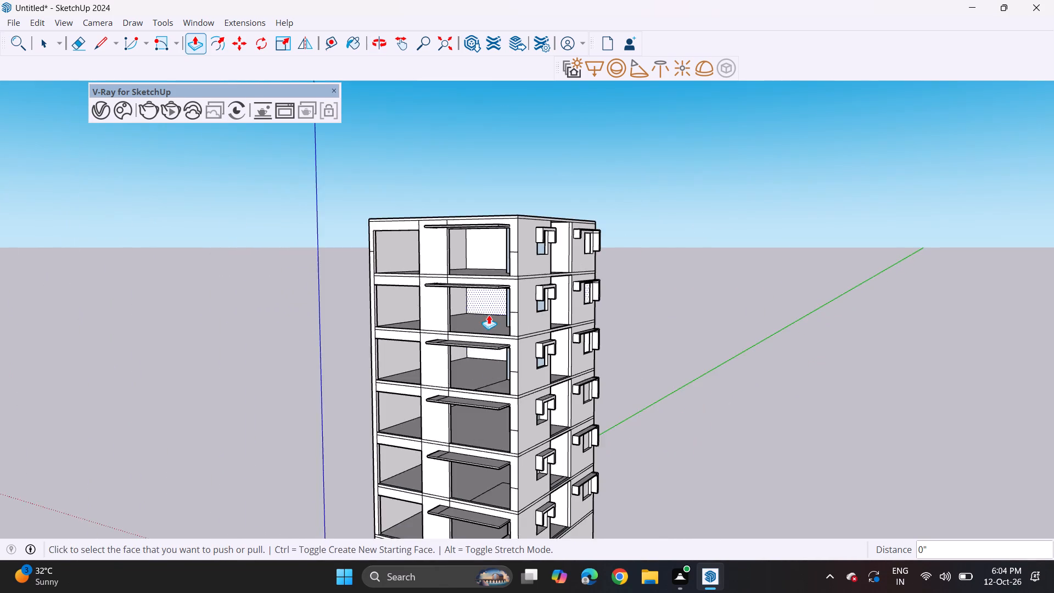
pyautogui.keyDown('shift'); pyautogui.moveTo(488, 378); pyautogui.dragTo(497, 298, button='middle'); pyautogui.keyUp('shift')
pyautogui.moveTo(482, 368); pyautogui.dragTo(496, 299, button='middle')
pyautogui.moveTo(498, 312); pyautogui.dragTo(439, 320, button='middle')
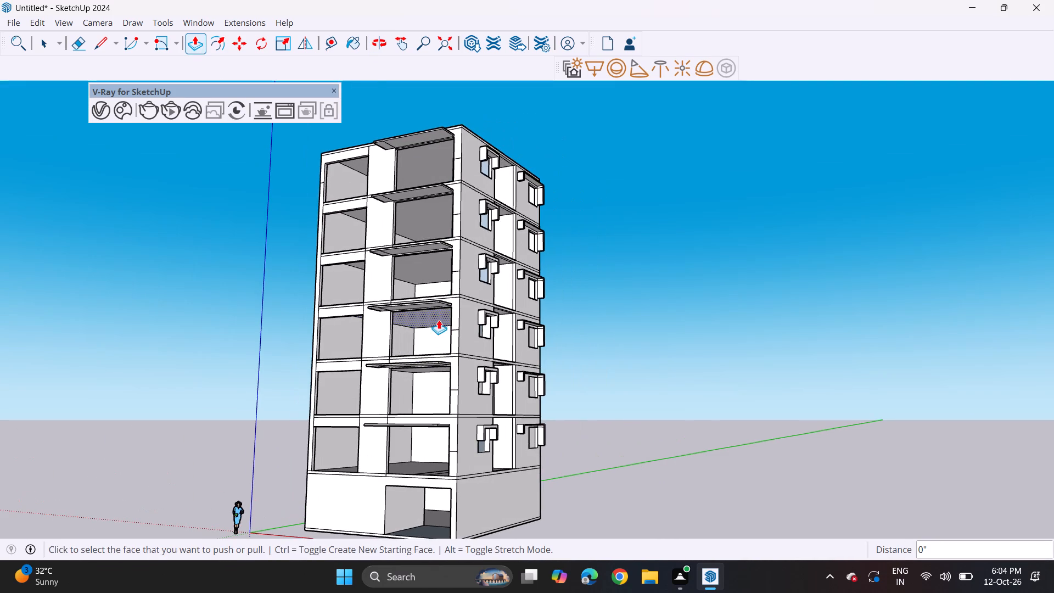
pyautogui.moveTo(400, 356); pyautogui.dragTo(424, 283, button='middle')
pyautogui.scroll(8, 393, 400)
pyautogui.scroll(-1, 359, 411)
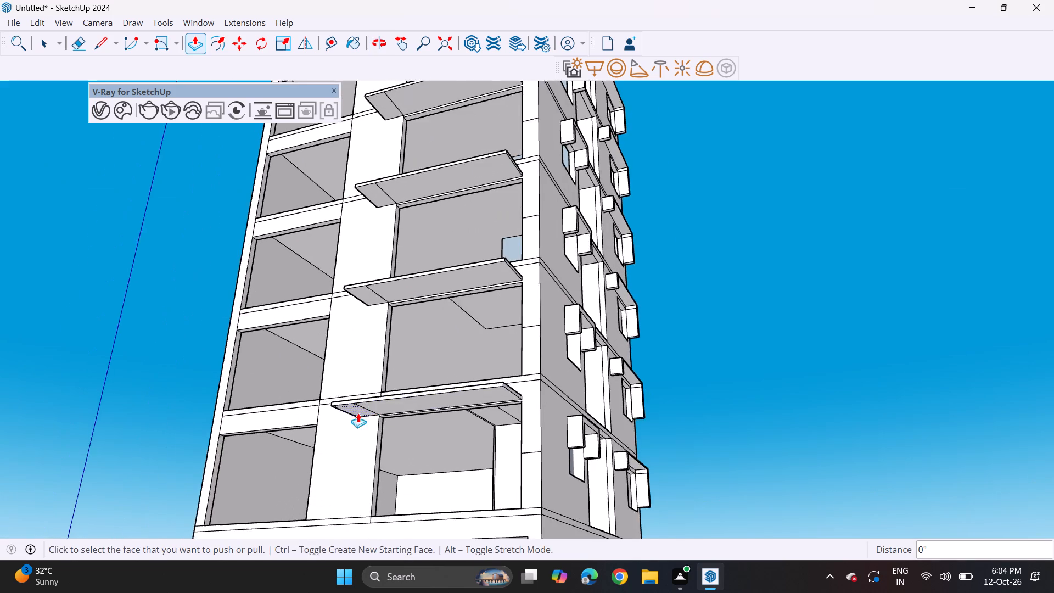
pyautogui.scroll(6, 358, 413)
pyautogui.click(80, 44)
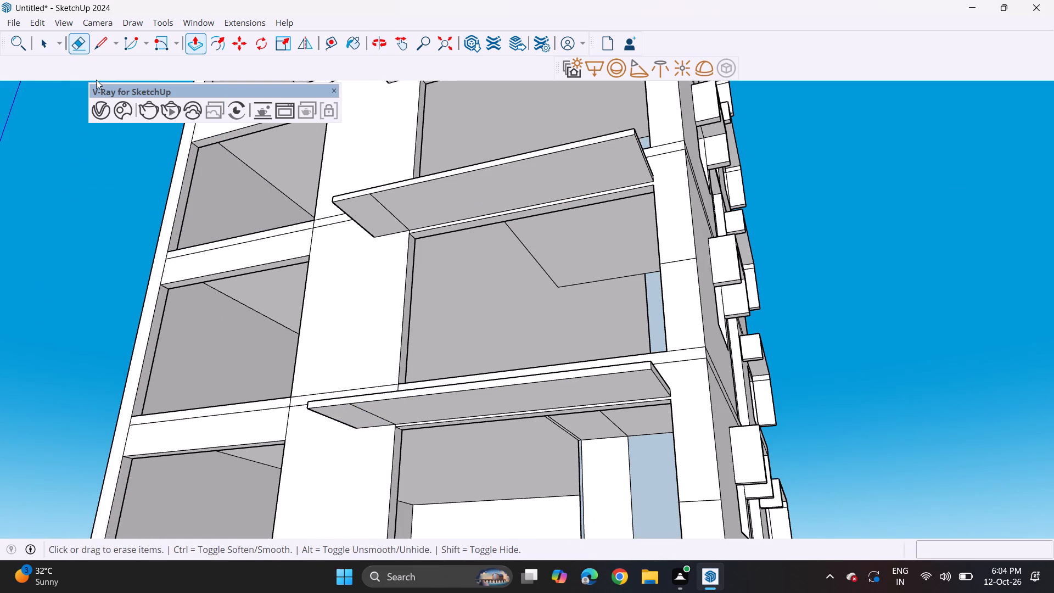
pyautogui.click(367, 411)
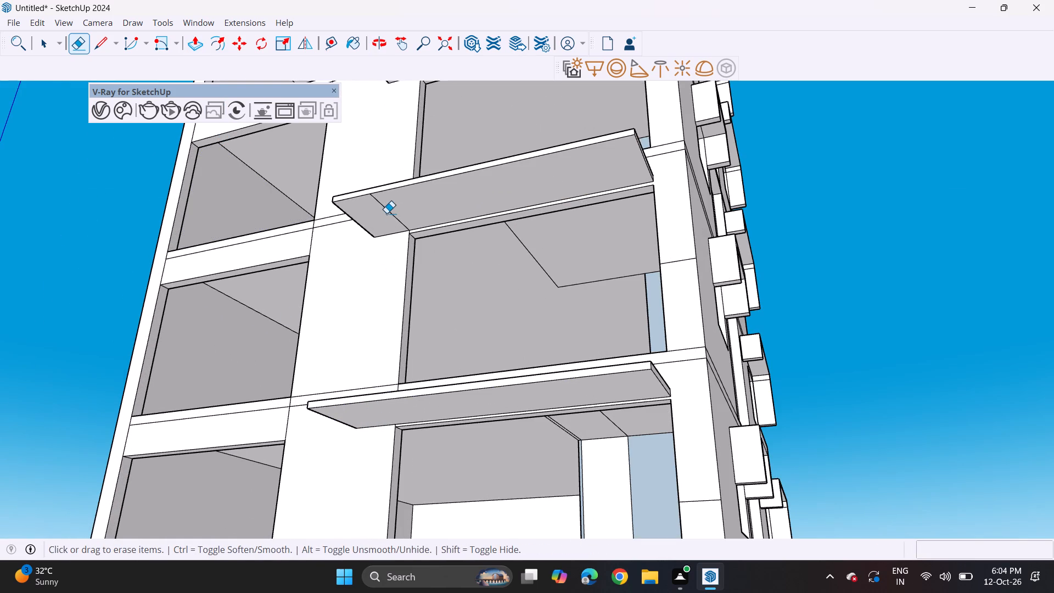
pyautogui.click(386, 213)
pyautogui.click(393, 208)
# Erase the dividing edge on the underside of the canopies on the remaining four floors, up to the top.
pyautogui.scroll(-3, 396, 162)
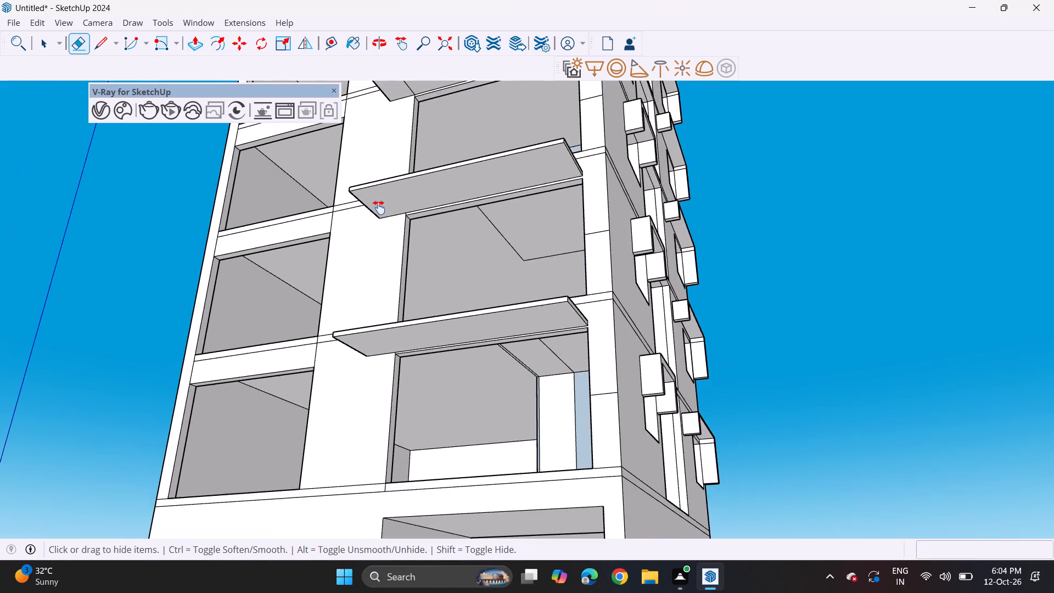
pyautogui.keyDown('shift'); pyautogui.moveTo(383, 195); pyautogui.dragTo(375, 223, button='middle'); pyautogui.keyUp('shift')
pyautogui.keyDown('shift'); pyautogui.moveTo(374, 251); pyautogui.dragTo(366, 294, button='middle'); pyautogui.keyUp('shift')
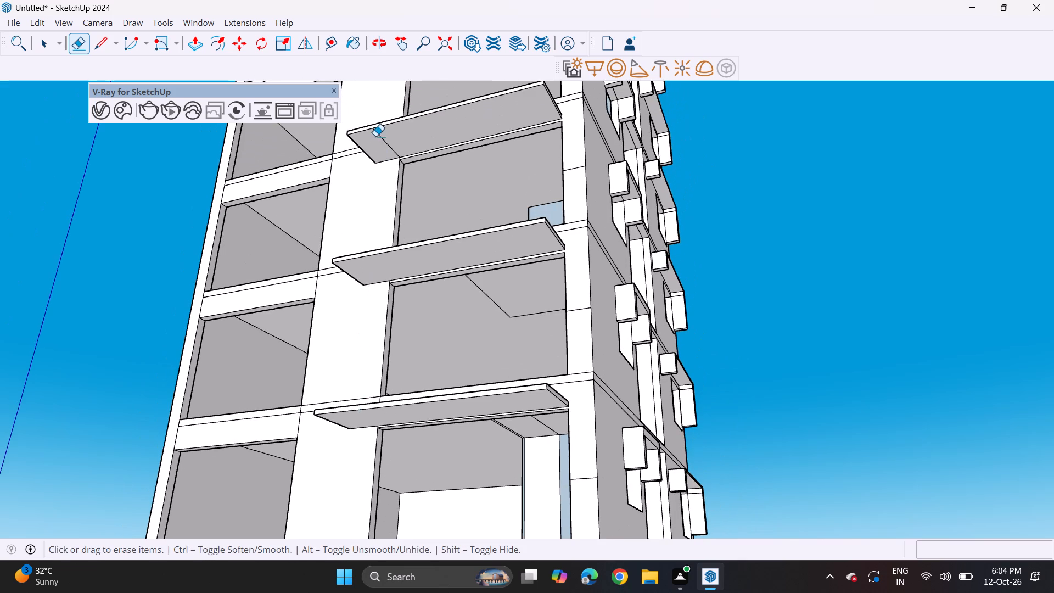
pyautogui.click(375, 136)
pyautogui.moveTo(382, 132); pyautogui.dragTo(378, 345, button='middle')
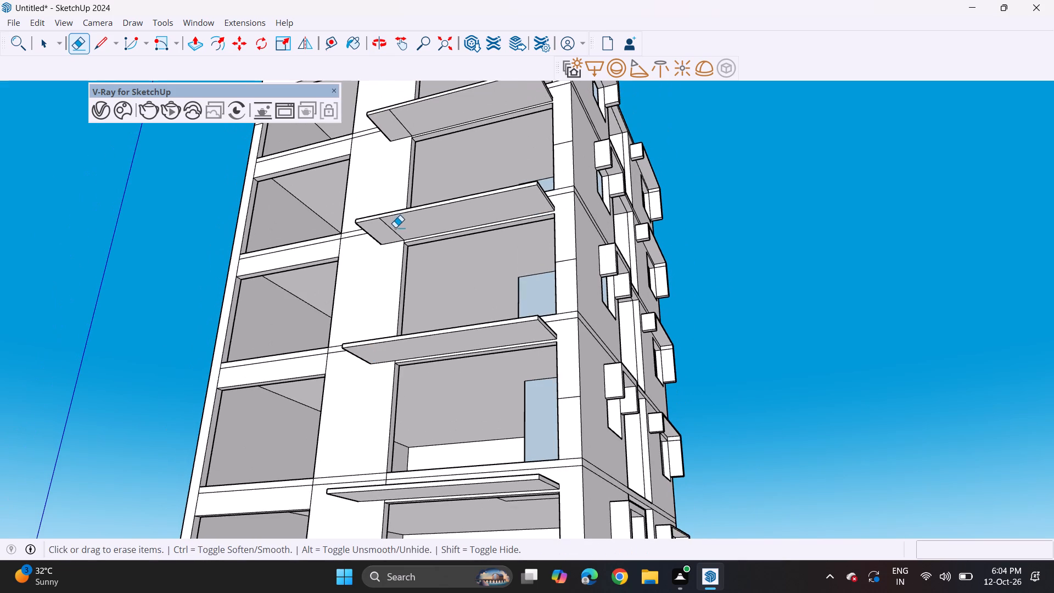
pyautogui.click(397, 234)
pyautogui.click(401, 123)
pyautogui.keyDown('shift'); pyautogui.moveTo(404, 118); pyautogui.dragTo(403, 214, button='middle'); pyautogui.keyUp('shift')
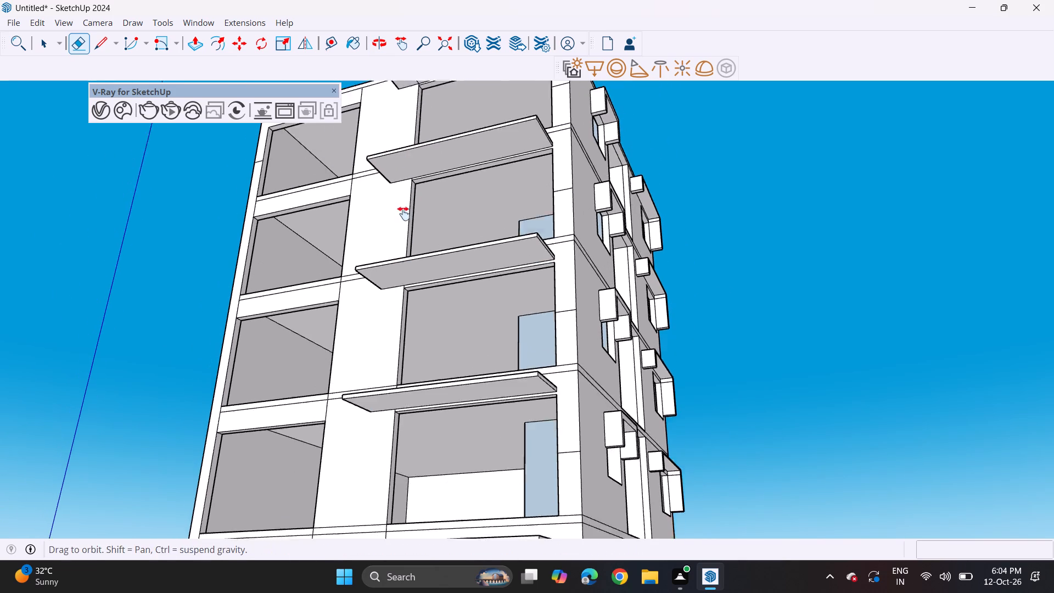
pyautogui.keyDown('shift'); pyautogui.moveTo(403, 214); pyautogui.dragTo(399, 249, button='middle'); pyautogui.keyUp('shift')
pyautogui.click(405, 153)
# Erase the short edge between the corner pier and the slab band on the two lowest upper floors.
pyautogui.scroll(-3, 409, 169)
pyautogui.scroll(-3, 405, 295)
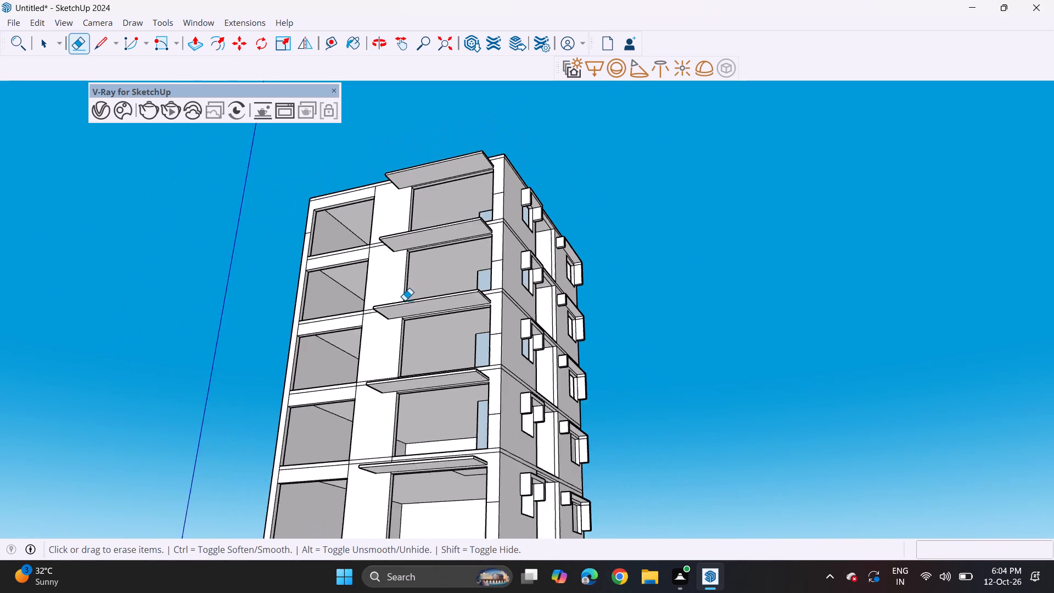
pyautogui.scroll(-1, 405, 300)
pyautogui.keyDown('shift'); pyautogui.moveTo(412, 367); pyautogui.dragTo(428, 258, button='middle'); pyautogui.keyUp('shift')
pyautogui.moveTo(433, 293); pyautogui.dragTo(433, 370, button='middle')
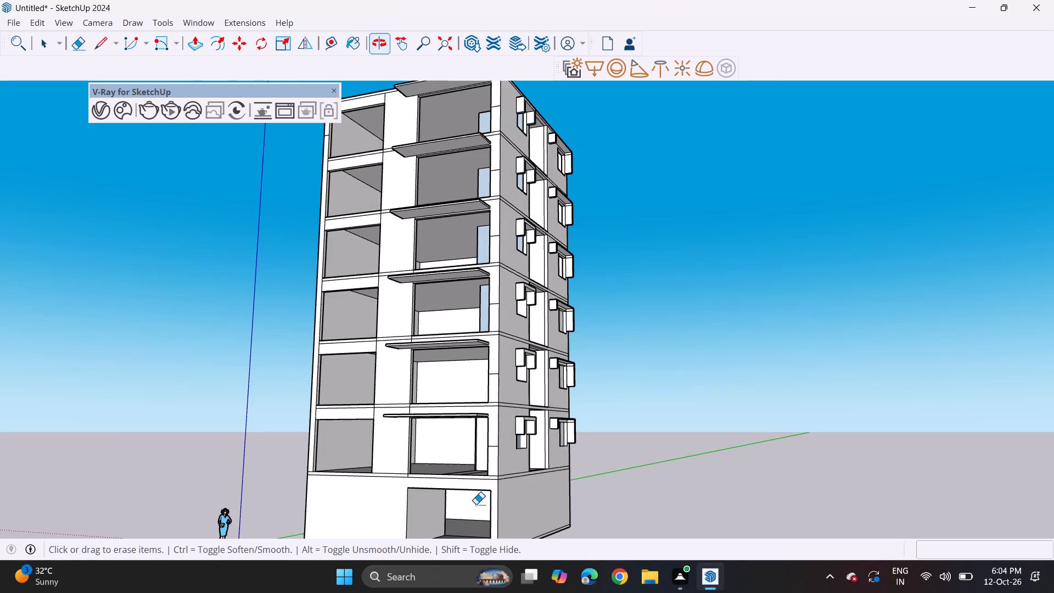
pyautogui.moveTo(473, 499); pyautogui.dragTo(481, 402, button='middle')
pyautogui.moveTo(474, 413); pyautogui.dragTo(470, 440, button='middle')
pyautogui.scroll(6, 450, 357)
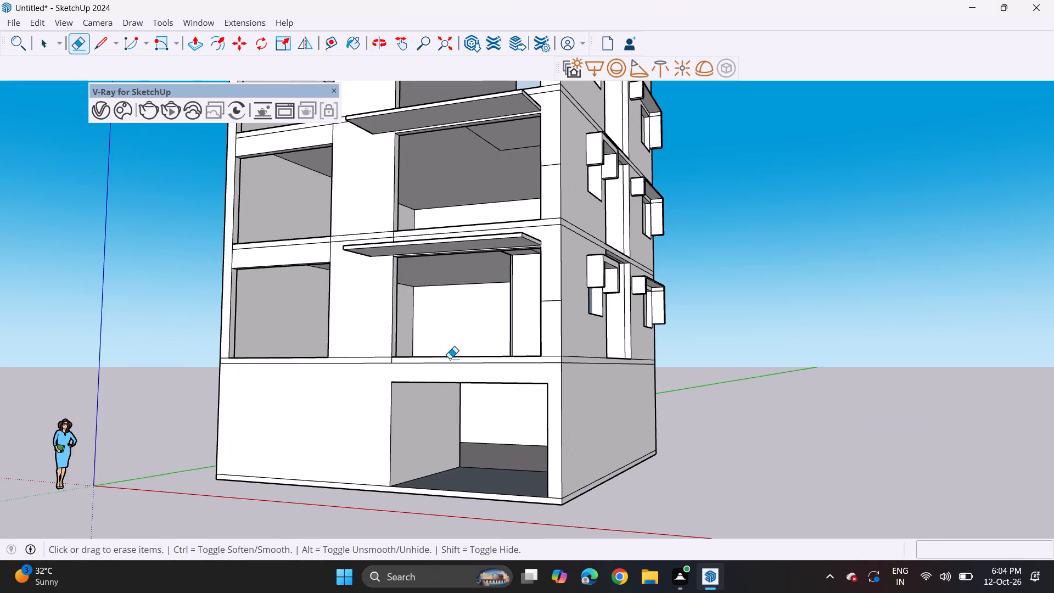
pyautogui.middleClick(450, 359)
pyautogui.scroll(1, 543, 360)
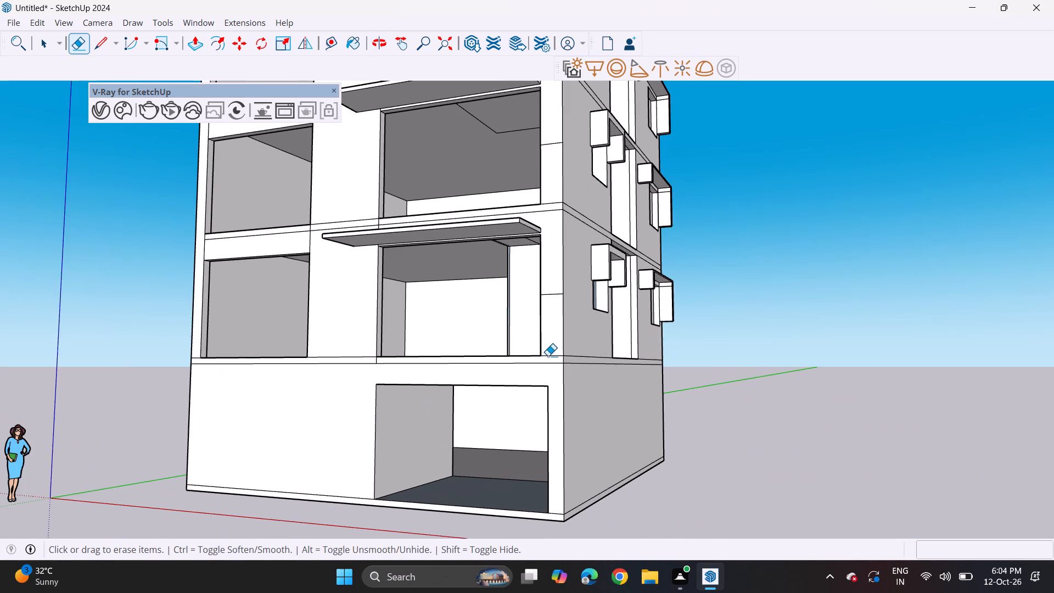
pyautogui.click(548, 356)
pyautogui.keyDown('shift'); pyautogui.moveTo(548, 283); pyautogui.dragTo(519, 417, button='middle'); pyautogui.keyUp('shift')
pyautogui.scroll(3, 529, 292)
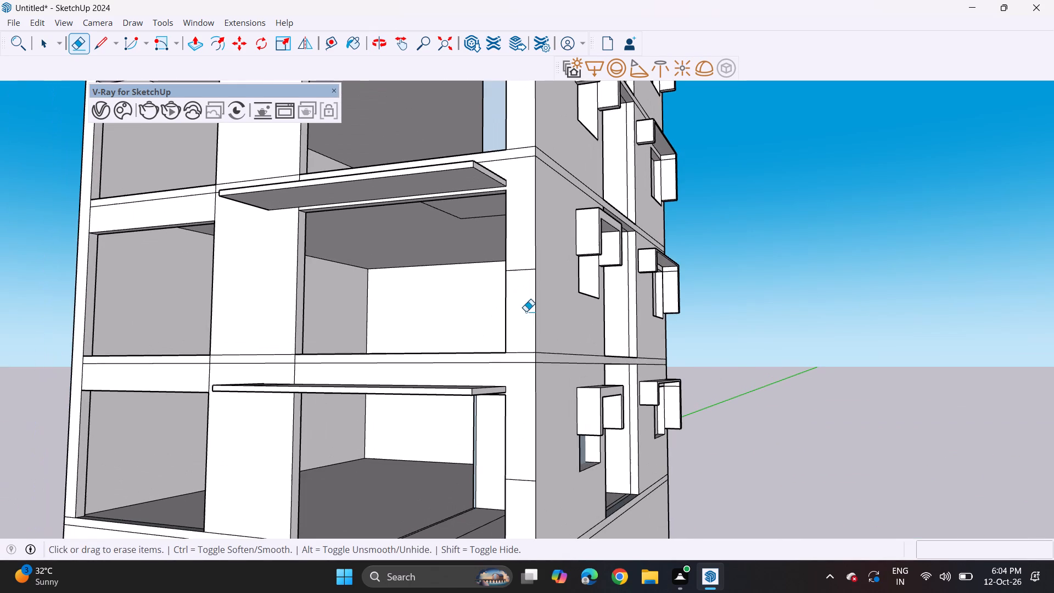
pyautogui.click(526, 353)
# Erase the short edge between the corner pier and the slab band on the third and fourth upper floors.
pyautogui.scroll(-4, 515, 273)
pyautogui.keyDown('shift'); pyautogui.moveTo(509, 220); pyautogui.dragTo(502, 299, button='middle'); pyautogui.keyUp('shift')
pyautogui.scroll(2, 514, 265)
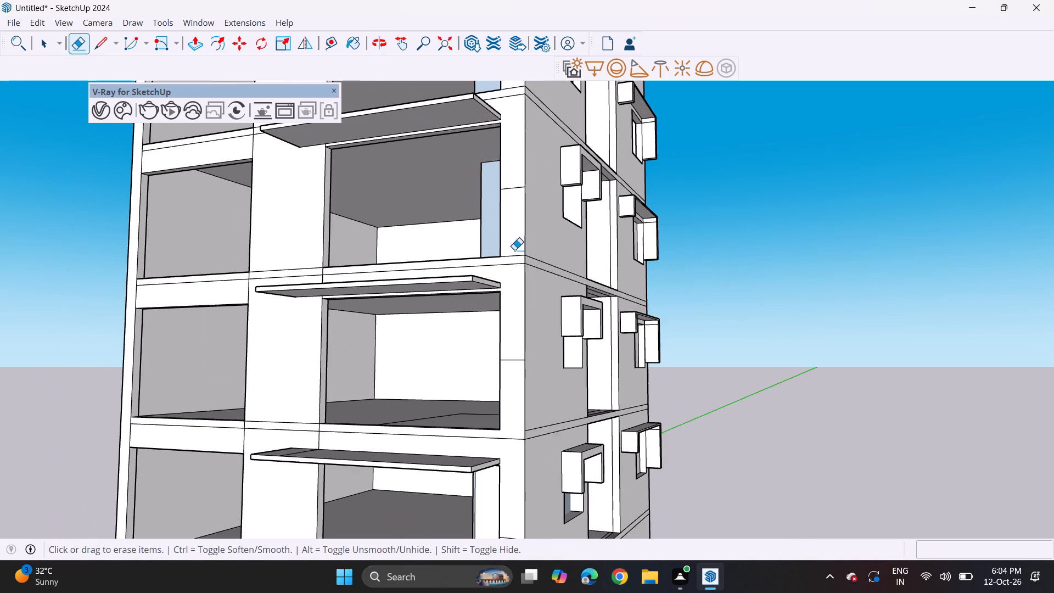
pyautogui.click(517, 255)
pyautogui.keyDown('shift'); pyautogui.moveTo(501, 202); pyautogui.dragTo(473, 388, button='middle'); pyautogui.keyUp('shift')
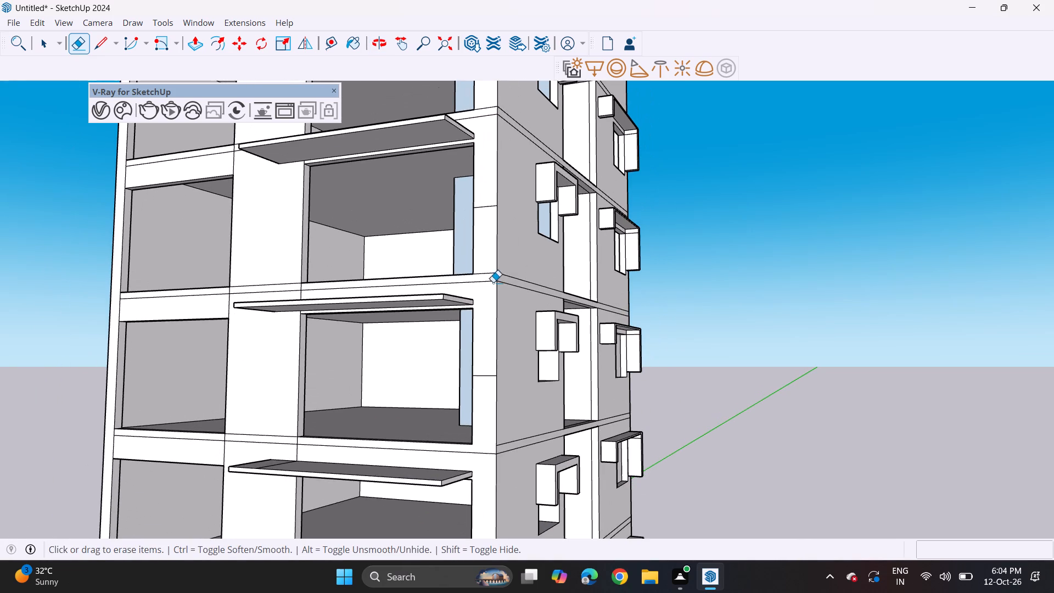
pyautogui.click(486, 272)
pyautogui.click(487, 271)
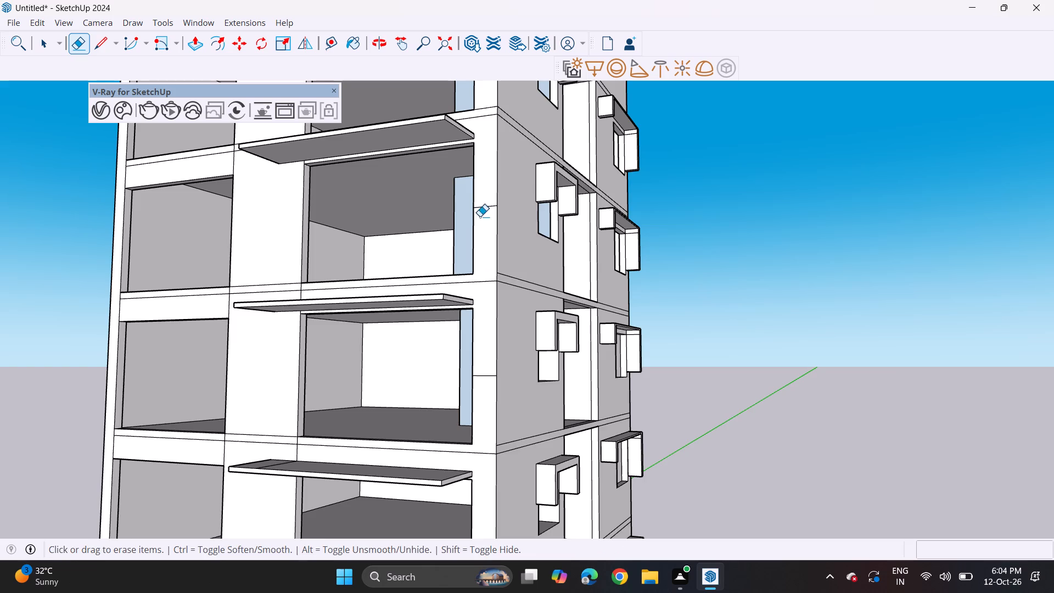
# Erase the short edge between the corner pier and the slab band on the fifth and top upper floors.
pyautogui.keyDown('shift'); pyautogui.moveTo(480, 216); pyautogui.dragTo(462, 414, button='middle'); pyautogui.keyUp('shift')
pyautogui.scroll(3, 469, 297)
pyautogui.click(472, 305)
pyautogui.scroll(-3, 467, 268)
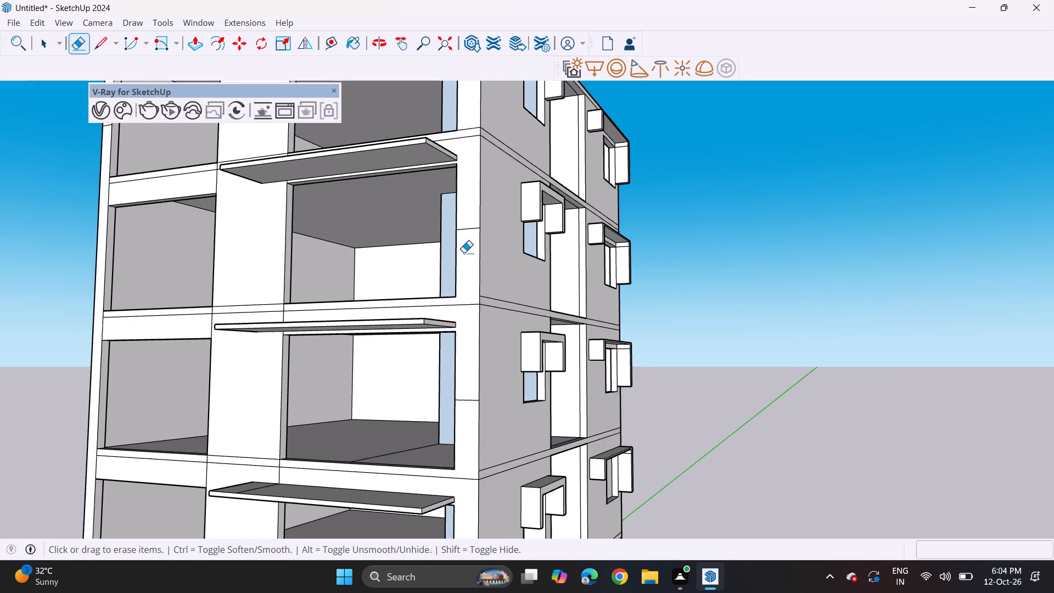
pyautogui.click(473, 126)
pyautogui.click(470, 127)
# Extrude the first upper floor's joined slab band and lower corner pier face outward 3' 10 5/8", aligning it with the canopy above.
pyautogui.scroll(-4, 468, 127)
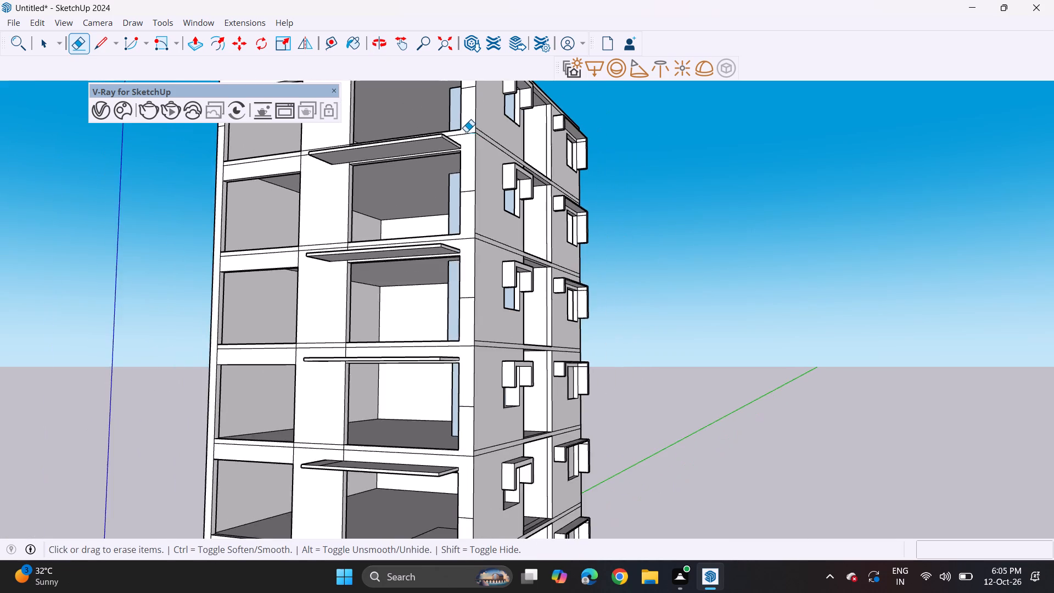
pyautogui.scroll(-9, 466, 132)
pyautogui.moveTo(431, 413); pyautogui.dragTo(431, 418, button='middle')
pyautogui.scroll(2, 435, 417)
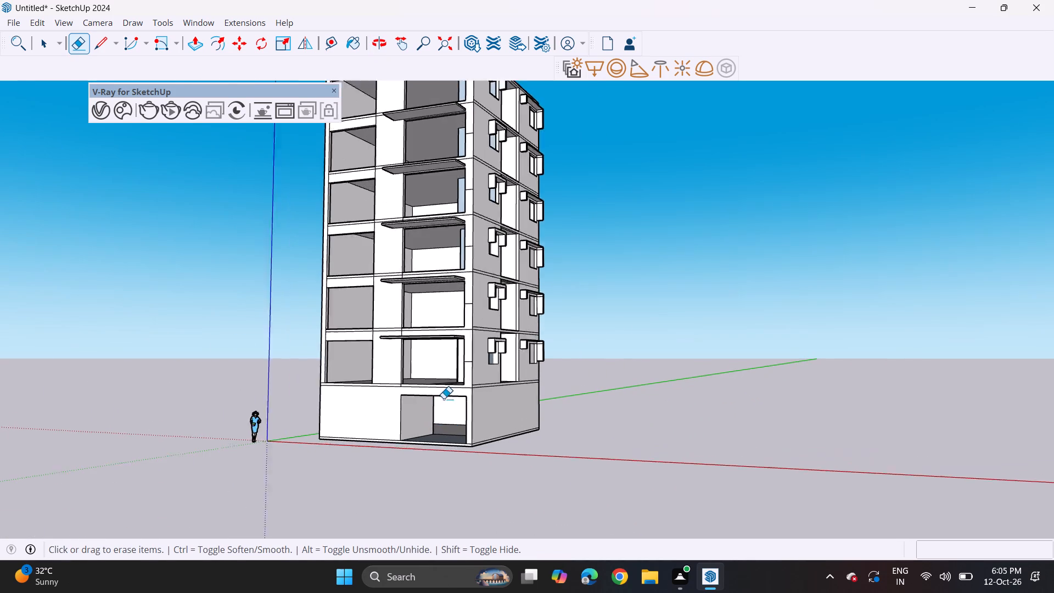
pyautogui.scroll(4, 444, 399)
pyautogui.press('p')
pyautogui.click(480, 377)
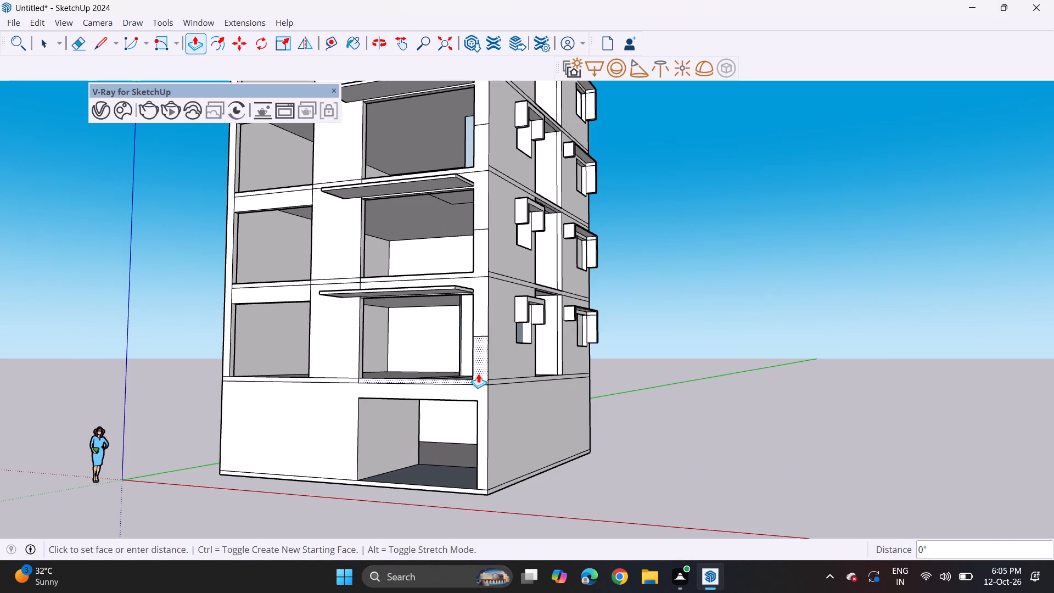
pyautogui.click(448, 291)
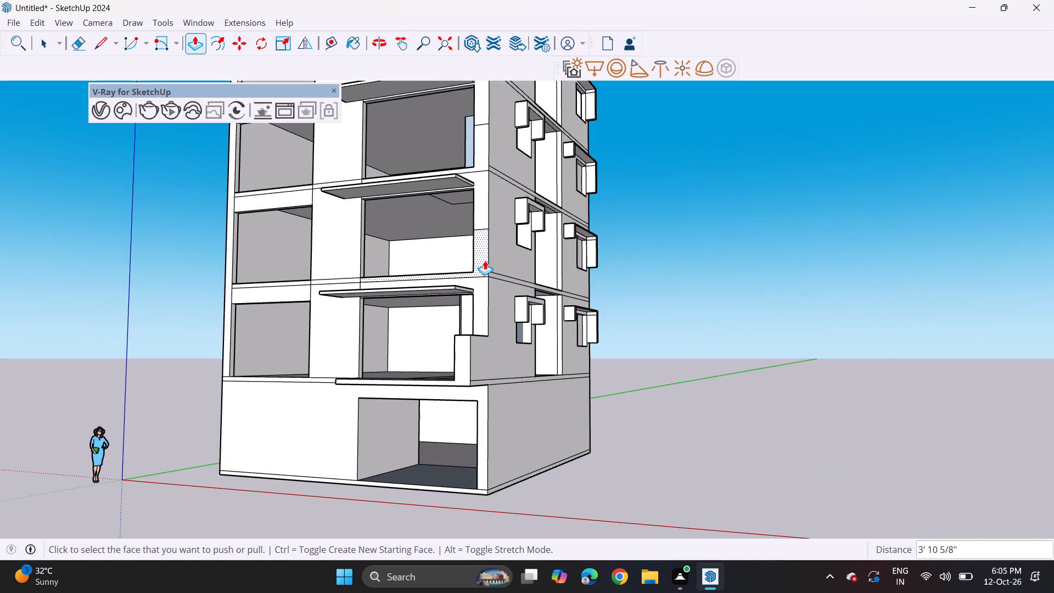
# Extrude the joined slab band and lower corner pier faces of the second through top upper floors outward 3' 10 5/8".
pyautogui.doubleClick(485, 260)
pyautogui.keyDown('shift'); pyautogui.moveTo(462, 217); pyautogui.dragTo(461, 334, button='middle'); pyautogui.keyUp('shift')
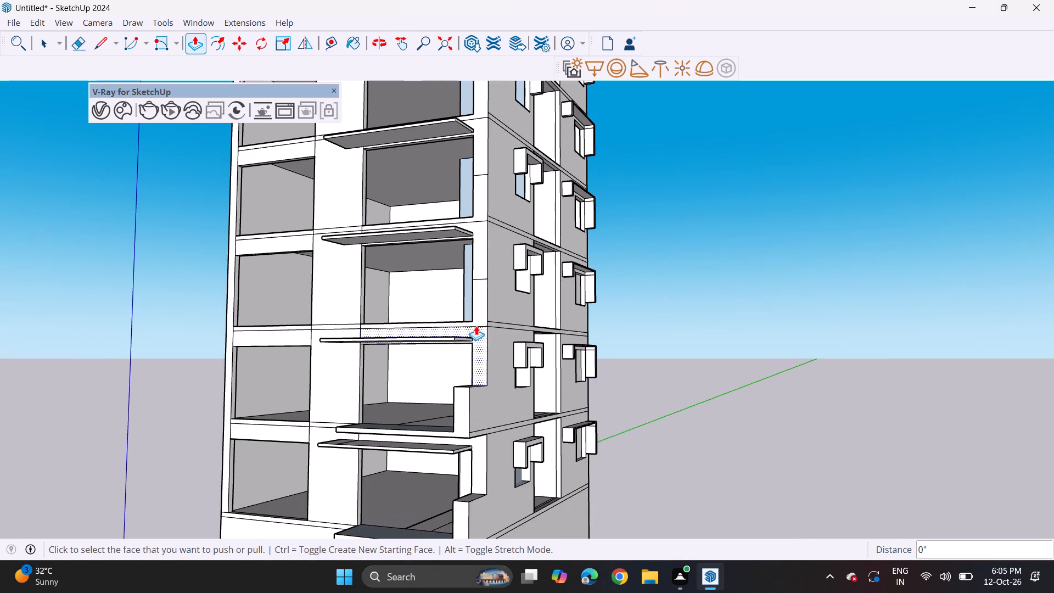
pyautogui.doubleClick(481, 307)
pyautogui.keyDown('shift'); pyautogui.moveTo(475, 300); pyautogui.dragTo(474, 391, button='middle'); pyautogui.keyUp('shift')
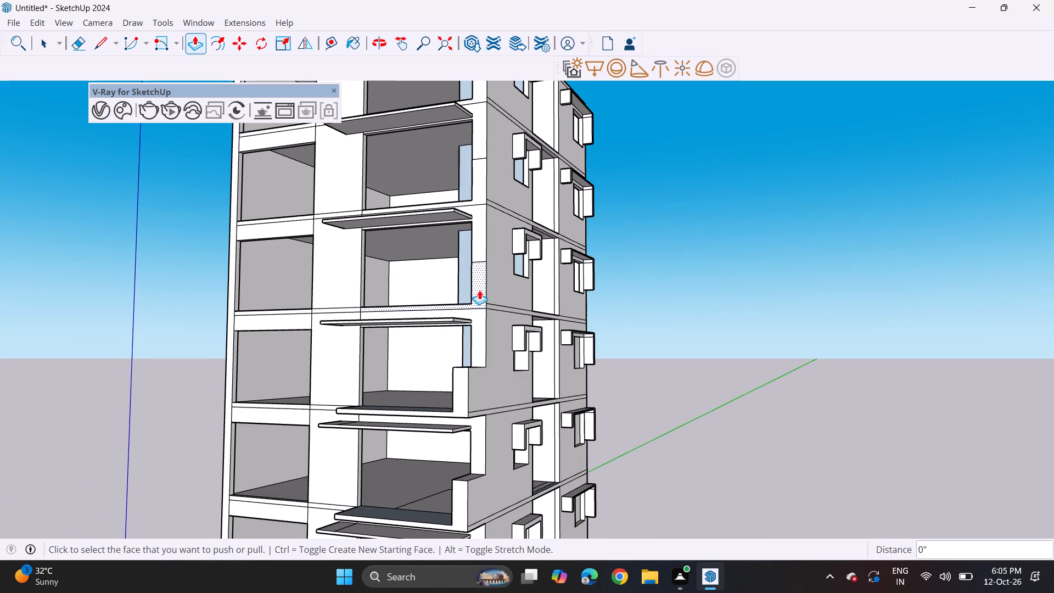
pyautogui.doubleClick(479, 288)
pyautogui.keyDown('shift'); pyautogui.moveTo(478, 296); pyautogui.dragTo(478, 347, button='middle'); pyautogui.keyUp('shift')
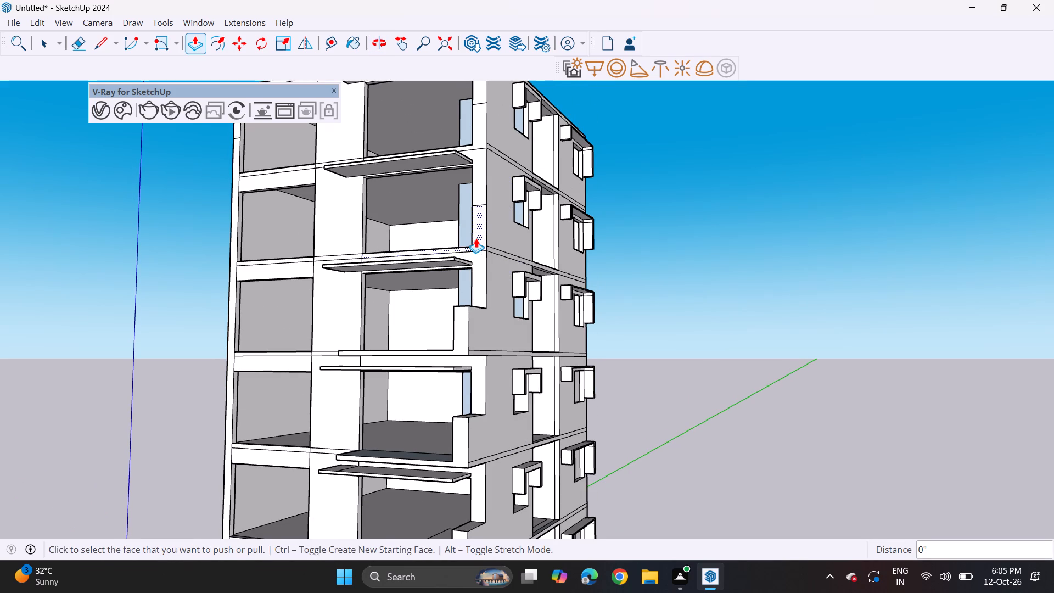
pyautogui.doubleClick(476, 238)
pyautogui.keyDown('shift'); pyautogui.moveTo(480, 228); pyautogui.dragTo(480, 384, button='middle'); pyautogui.keyUp('shift')
pyautogui.doubleClick(474, 273)
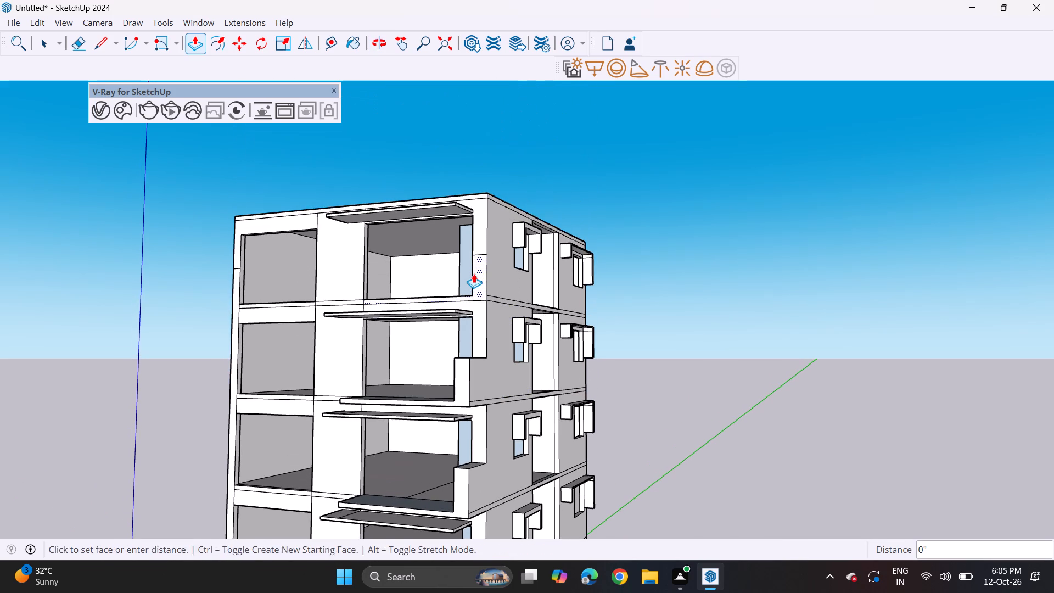
# Extrude the corner-side end face of the fourth upper floor's canopy 2' 5 3/4", extending it past the building's side wall.
pyautogui.scroll(-4, 468, 365)
pyautogui.moveTo(485, 447); pyautogui.dragTo(489, 304, button='middle')
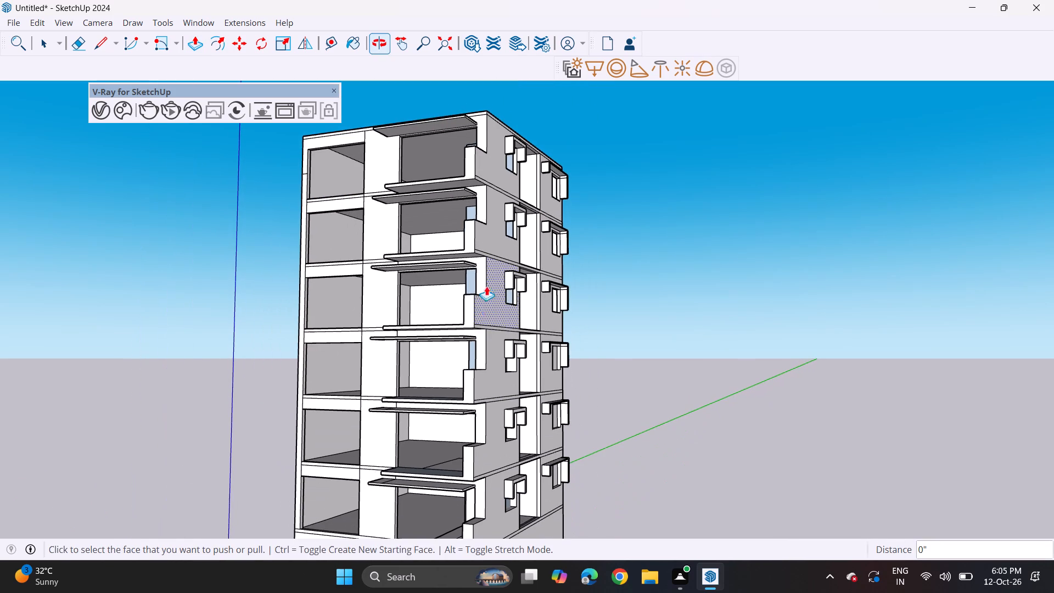
pyautogui.moveTo(476, 341); pyautogui.dragTo(480, 267, button='middle')
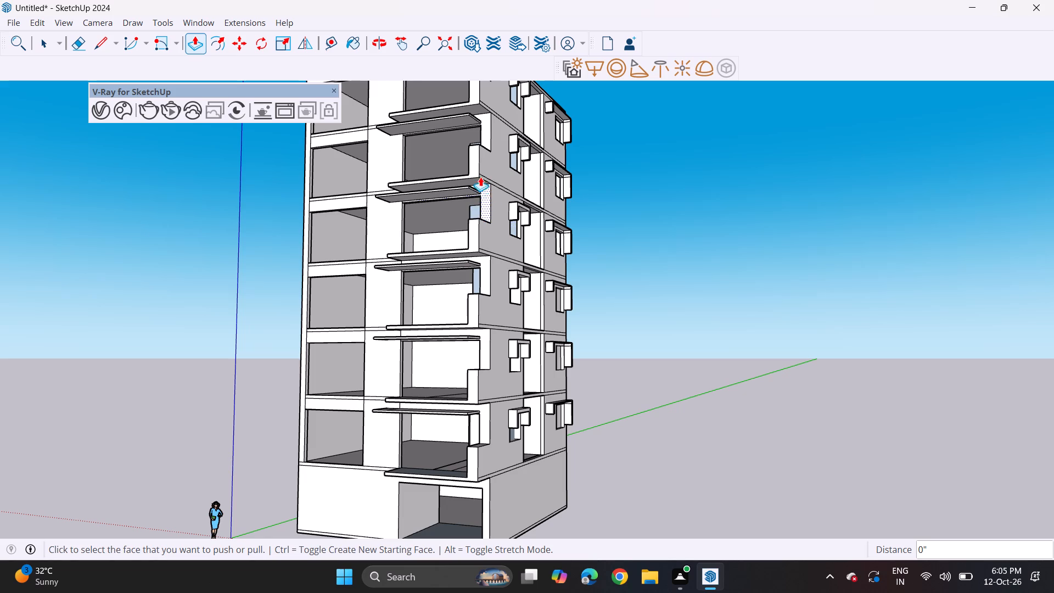
pyautogui.scroll(11, 478, 171)
pyautogui.click(474, 211)
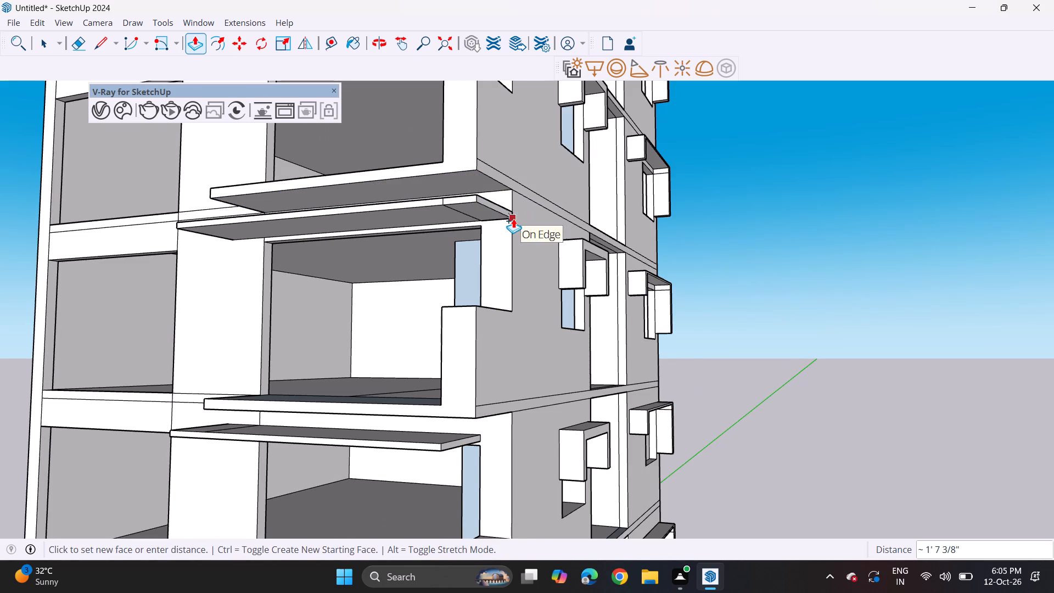
pyautogui.press('Escape')
pyautogui.click(476, 215)
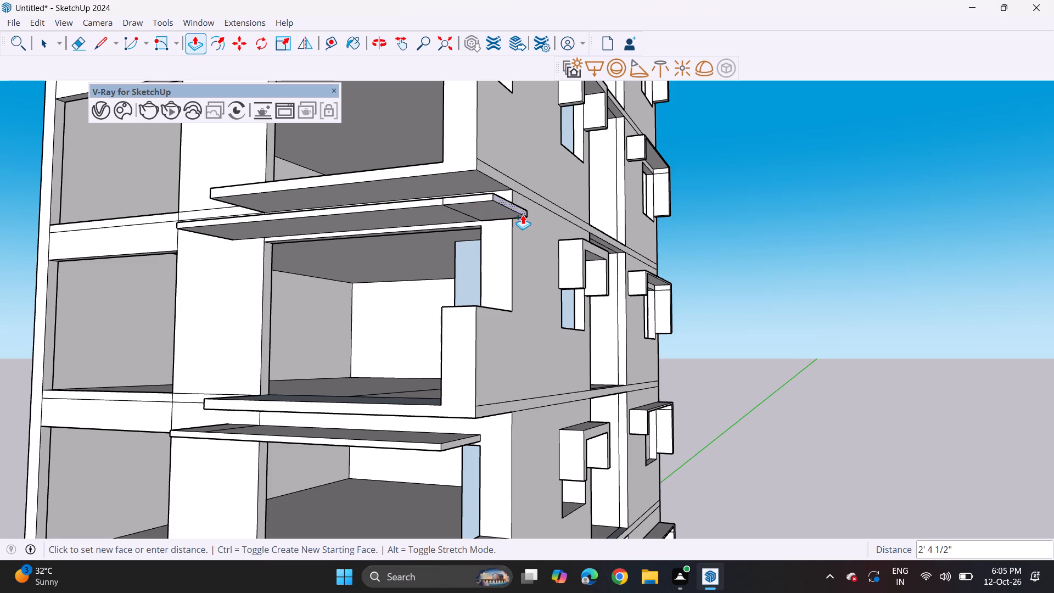
pyautogui.click(525, 216)
# Extend the corner-side canopy ends of the first, second and third upper floors by the same 2' 5 3/4".
pyautogui.moveTo(514, 376); pyautogui.dragTo(517, 342, button='middle')
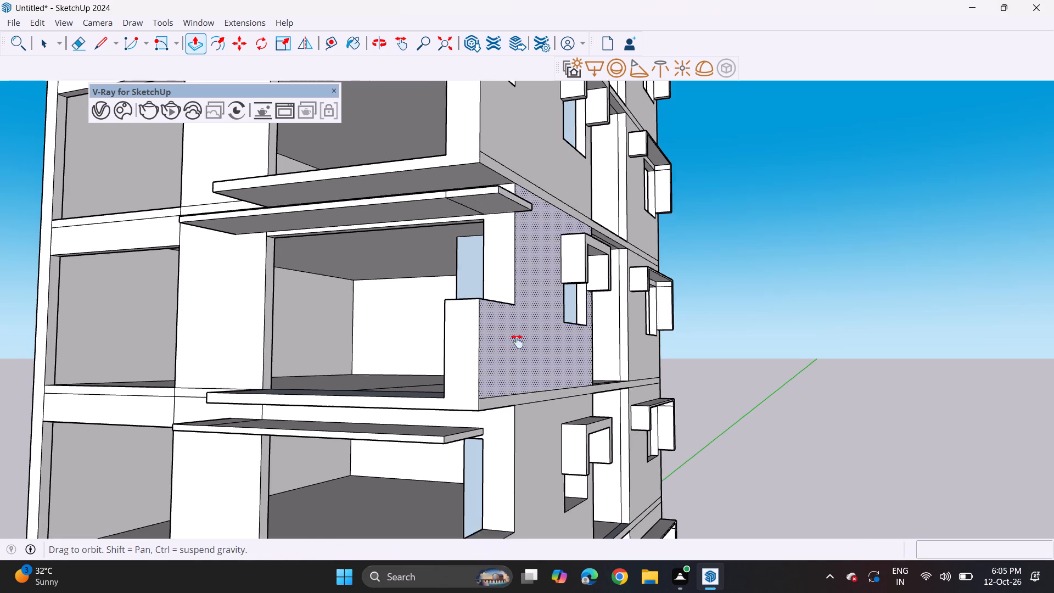
pyautogui.moveTo(517, 342); pyautogui.dragTo(513, 9, button='middle')
pyautogui.scroll(-5, 500, 288)
pyautogui.scroll(-1, 488, 384)
pyautogui.moveTo(497, 421); pyautogui.dragTo(501, 270, button='middle')
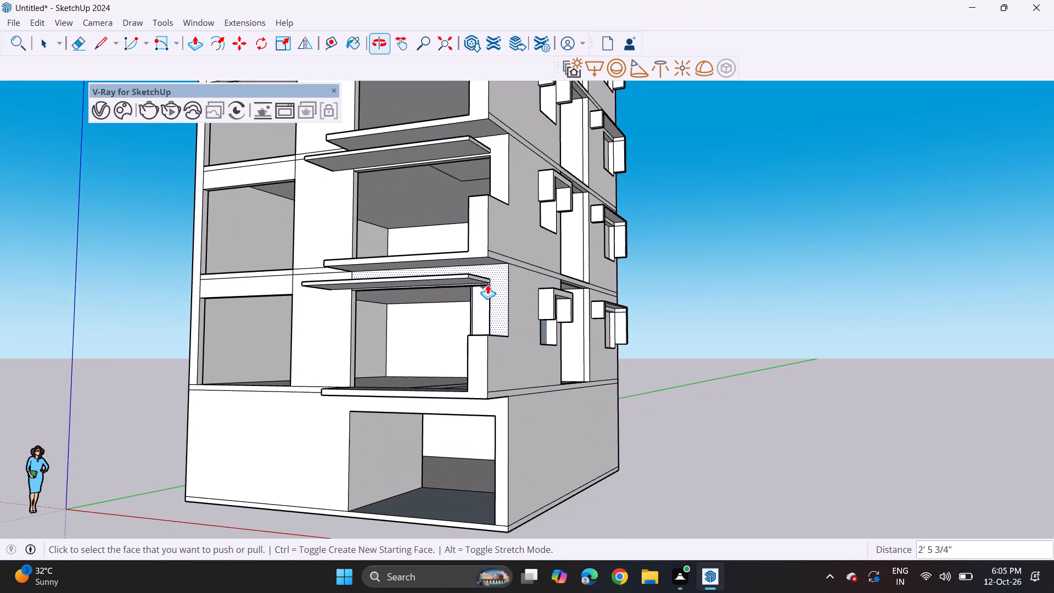
pyautogui.doubleClick(486, 280)
pyautogui.moveTo(516, 214); pyautogui.dragTo(517, 360, button='middle')
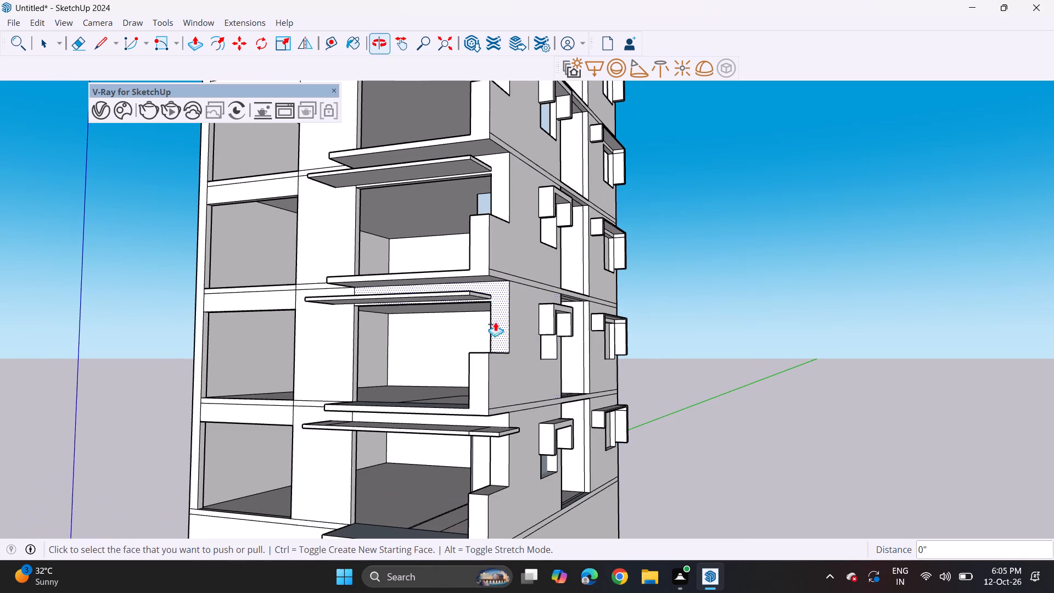
pyautogui.doubleClick(486, 296)
pyautogui.keyDown('shift'); pyautogui.moveTo(507, 267); pyautogui.dragTo(507, 417, button='middle'); pyautogui.keyUp('shift')
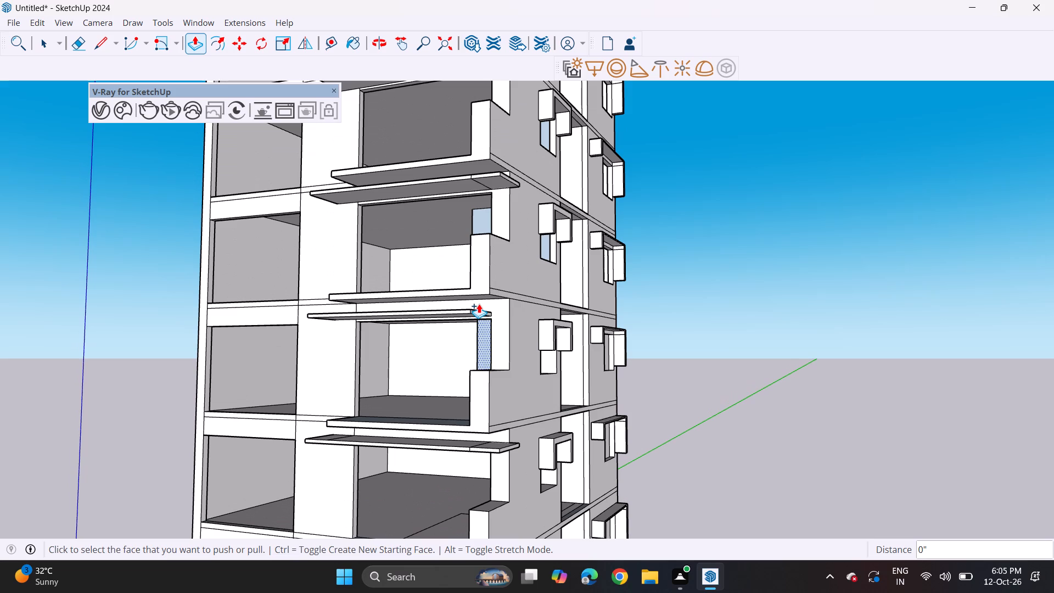
pyautogui.doubleClick(479, 315)
# Extend the corner-side canopy ends of the fifth and top upper floors by the same 2' 5 3/4".
pyautogui.keyDown('shift'); pyautogui.moveTo(511, 284); pyautogui.dragTo(504, 390, button='middle'); pyautogui.keyUp('shift')
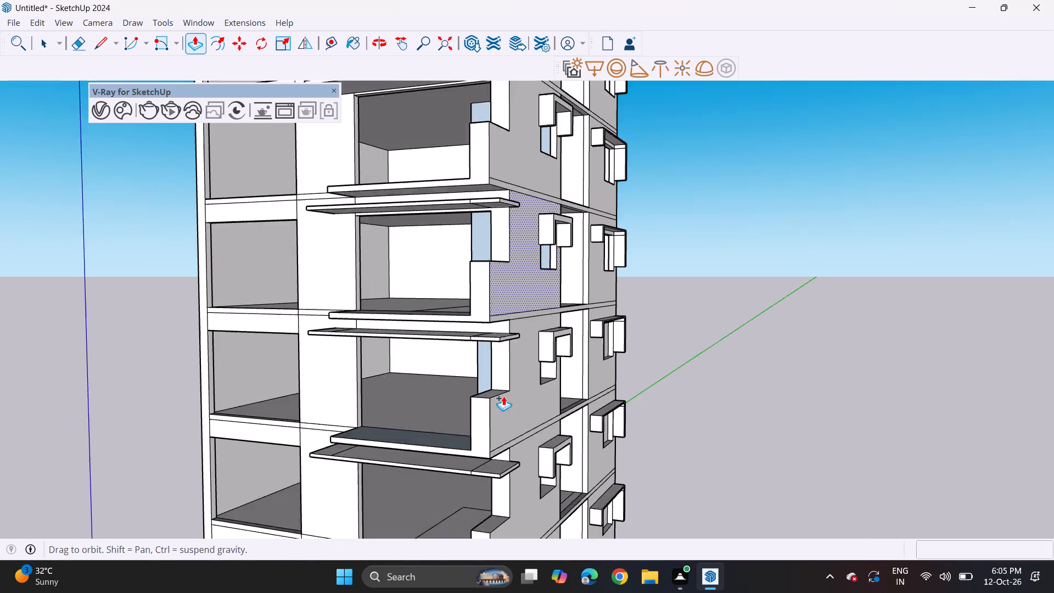
pyautogui.moveTo(509, 264); pyautogui.dragTo(502, 135, button='middle')
pyautogui.keyDown('shift'); pyautogui.moveTo(500, 126); pyautogui.dragTo(476, 309, button='middle'); pyautogui.keyUp('shift')
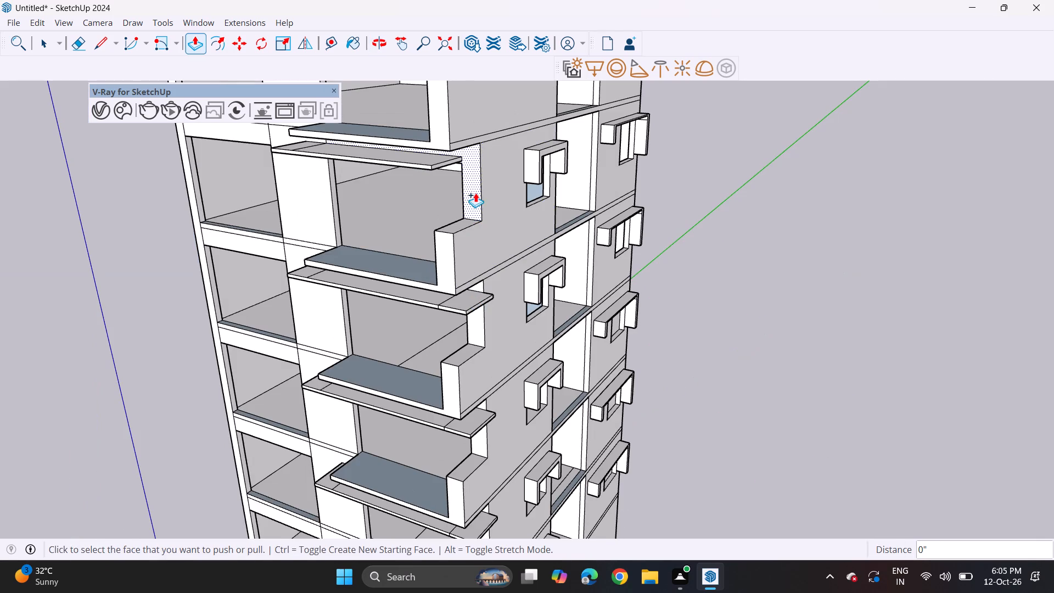
pyautogui.doubleClick(453, 161)
pyautogui.keyDown('shift'); pyautogui.moveTo(487, 163); pyautogui.dragTo(482, 366, button='middle'); pyautogui.keyUp('shift')
pyautogui.doubleClick(444, 217)
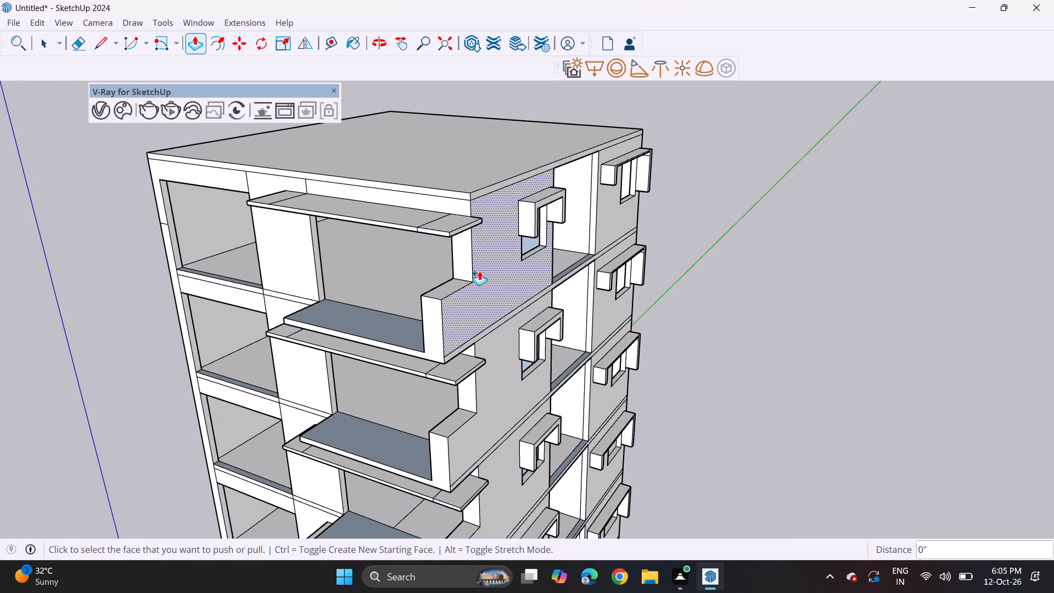
# Erase the seam edges on the underside and front face of the first upper floor's extended canopy.
pyautogui.moveTo(479, 271); pyautogui.dragTo(485, 171, button='middle')
pyautogui.scroll(-3, 477, 228)
pyautogui.keyDown('shift'); pyautogui.moveTo(458, 428); pyautogui.dragTo(445, 281, button='middle'); pyautogui.keyUp('shift')
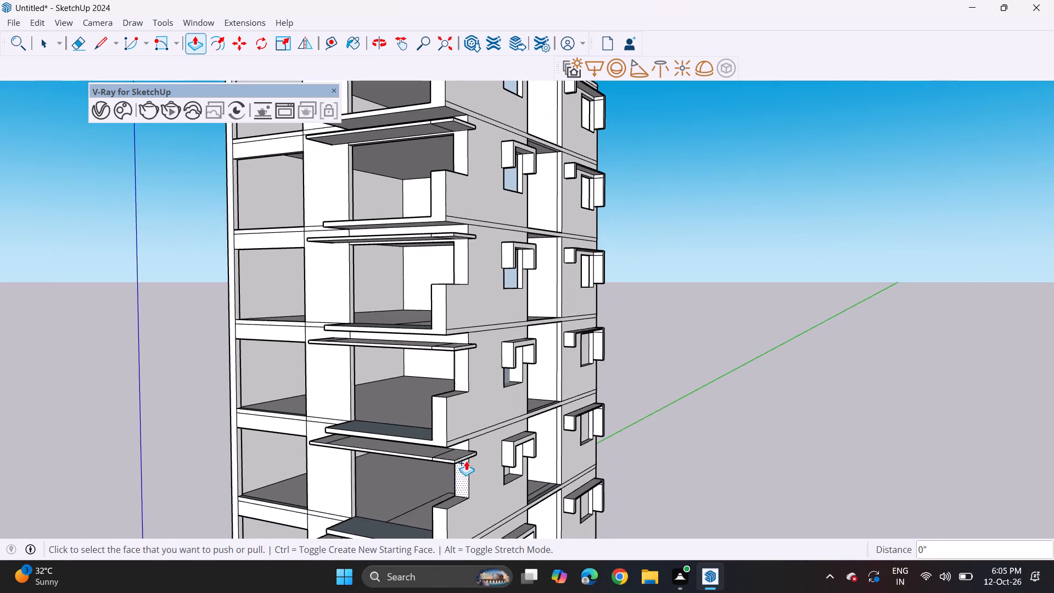
pyautogui.moveTo(466, 460); pyautogui.dragTo(464, 351, button='middle')
pyautogui.moveTo(451, 468); pyautogui.dragTo(453, 418, button='middle')
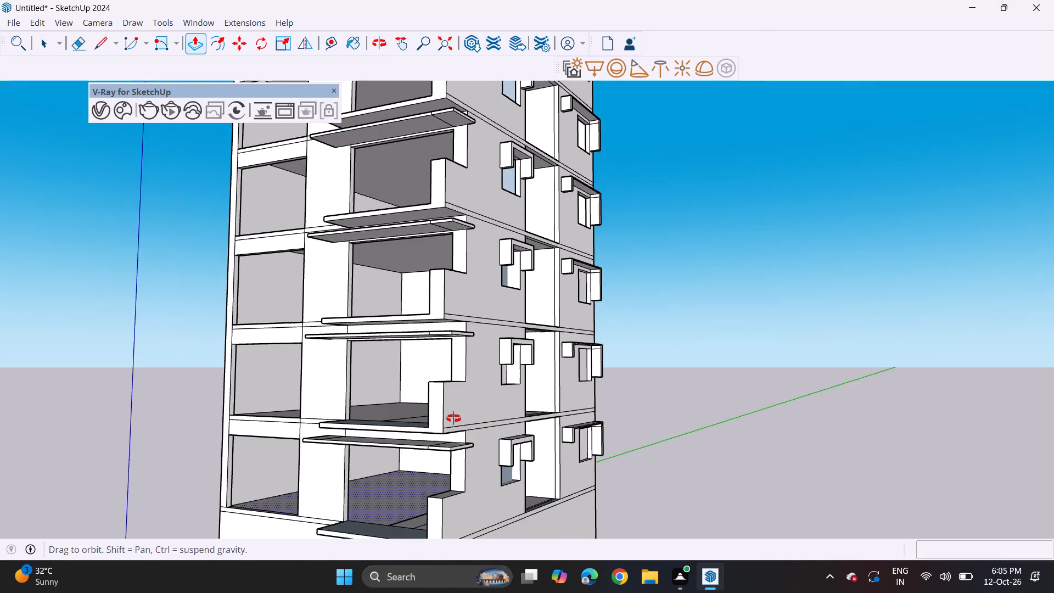
pyautogui.moveTo(453, 418); pyautogui.dragTo(453, 297, button='middle')
pyautogui.scroll(4, 447, 310)
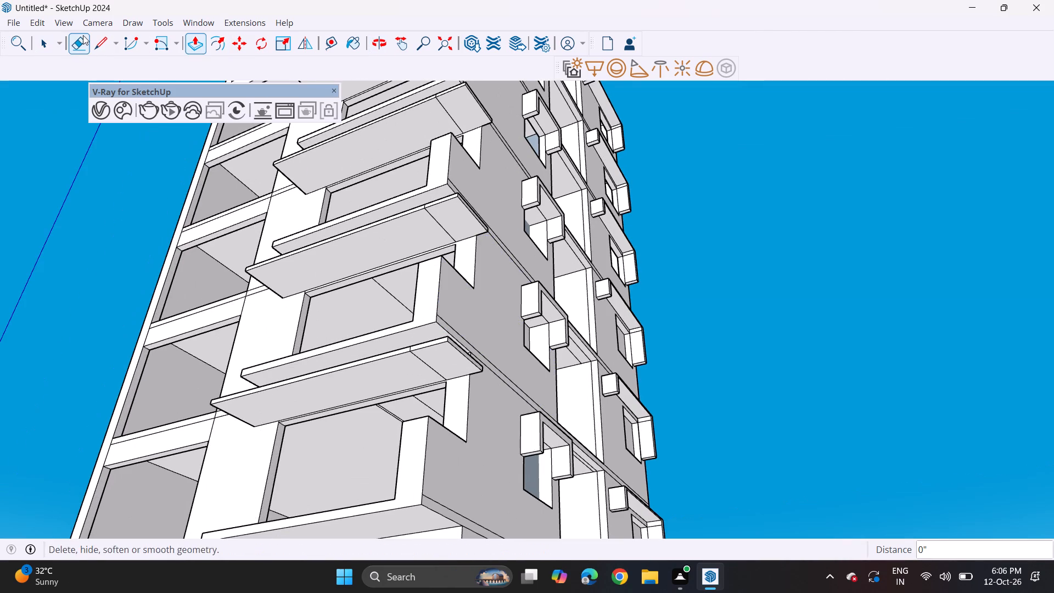
pyautogui.click(83, 35)
pyautogui.click(424, 359)
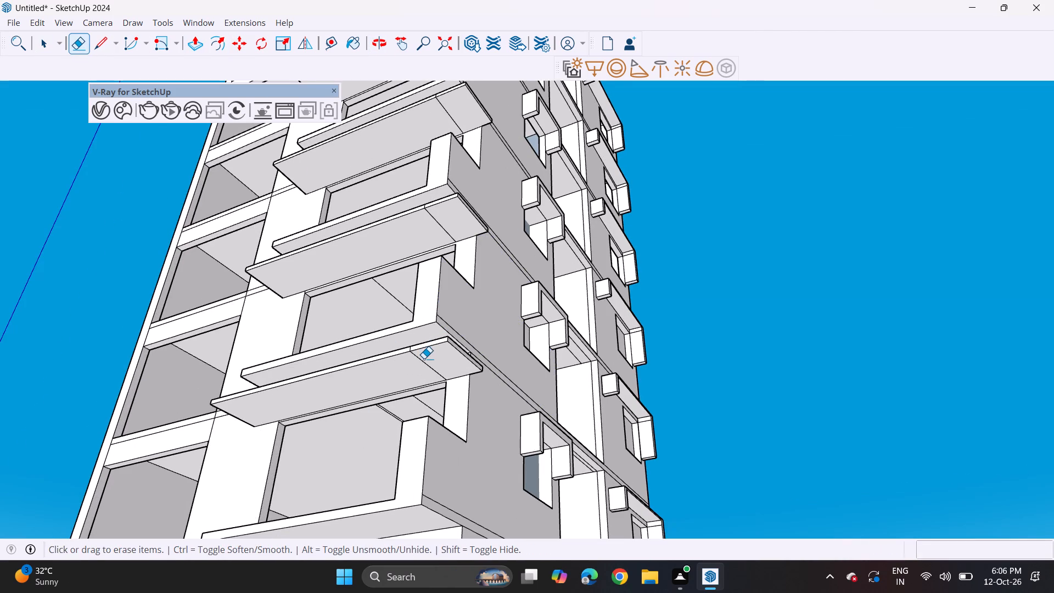
pyautogui.moveTo(424, 359); pyautogui.dragTo(424, 363)
pyautogui.click(425, 365)
pyautogui.scroll(5, 413, 347)
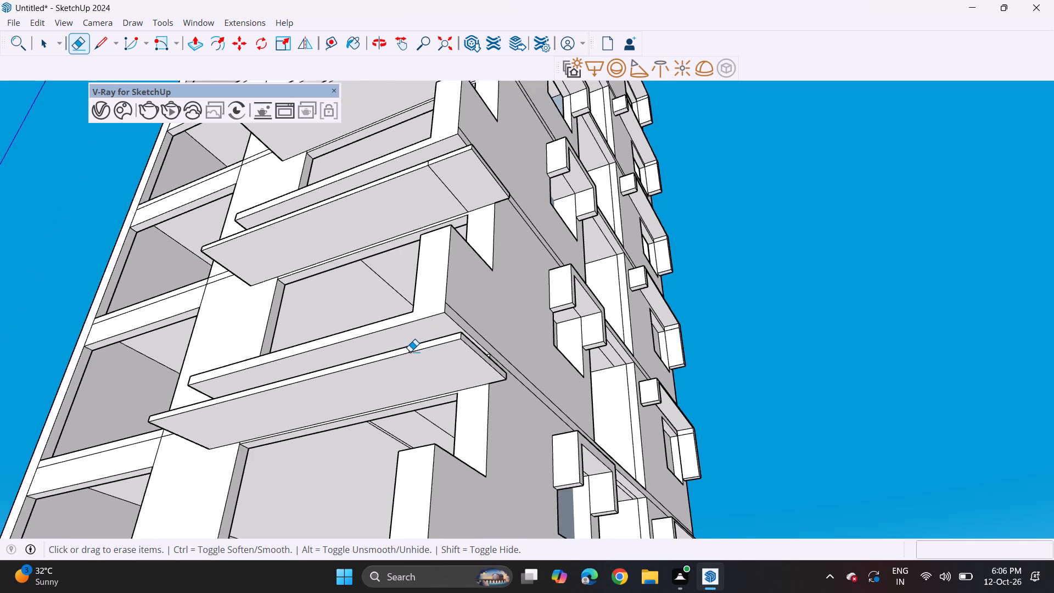
pyautogui.scroll(2, 410, 351)
pyautogui.click(410, 348)
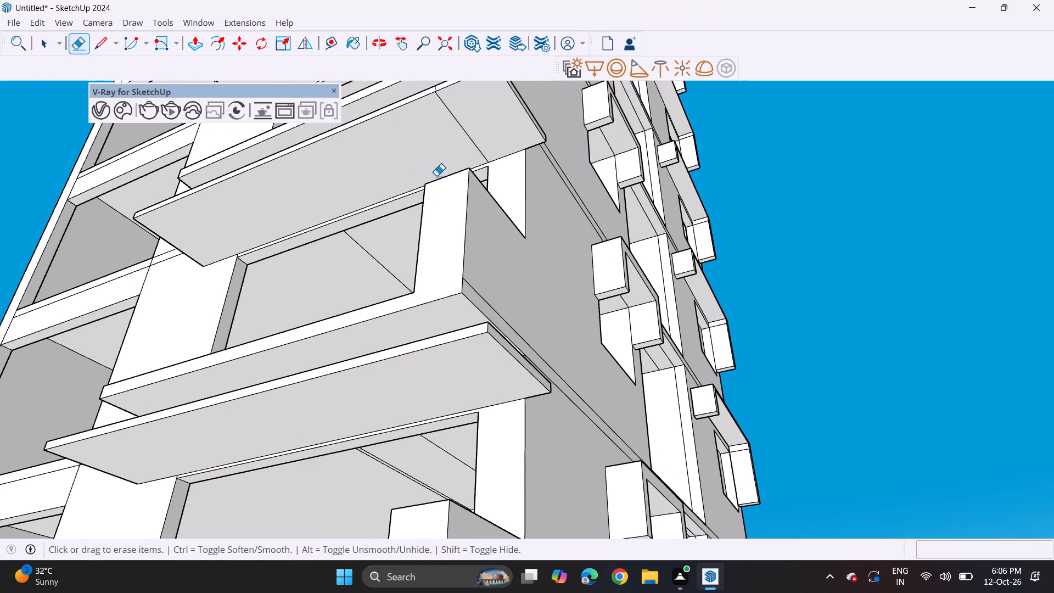
# Erase the seam edges on the undersides and front faces of the second and third upper floors' canopies.
pyautogui.moveTo(456, 130); pyautogui.dragTo(451, 135)
pyautogui.moveTo(457, 123); pyautogui.dragTo(456, 143)
pyautogui.keyDown('shift'); pyautogui.moveTo(447, 107); pyautogui.dragTo(455, 237, button='middle'); pyautogui.keyUp('shift')
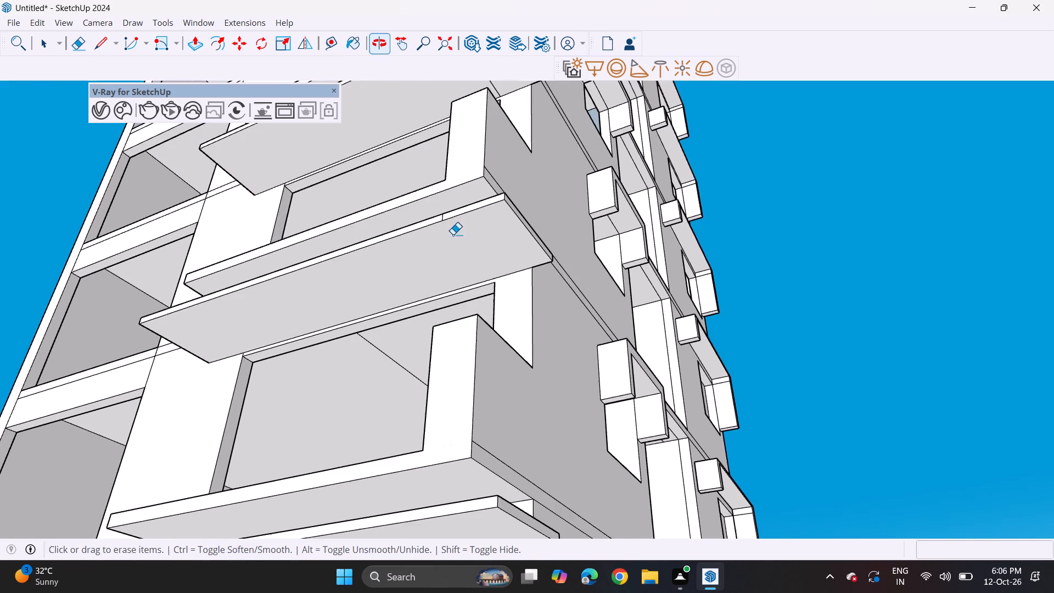
pyautogui.scroll(3, 446, 180)
pyautogui.click(439, 232)
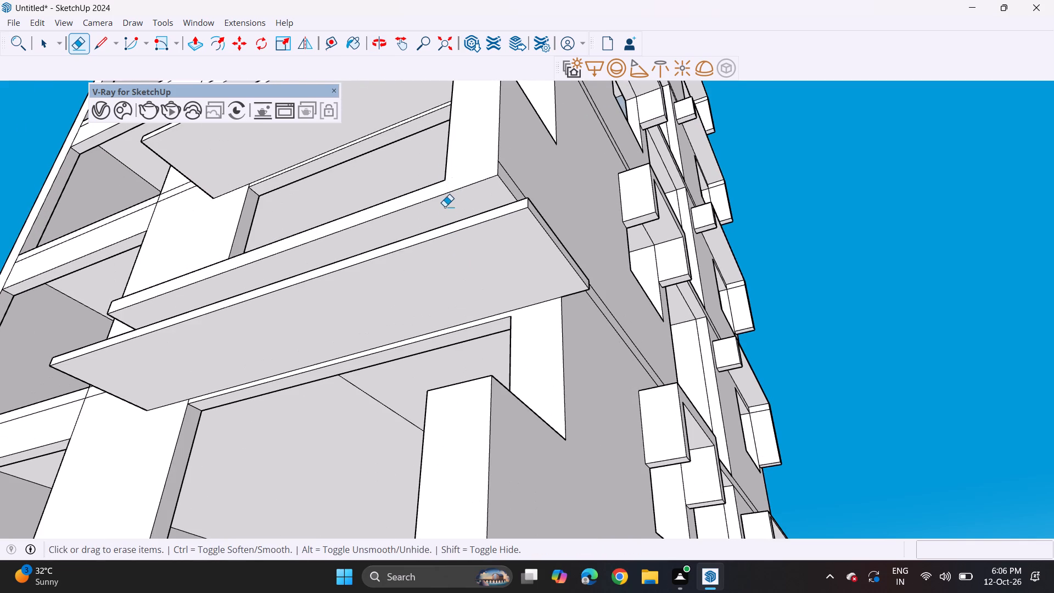
pyautogui.scroll(-3, 454, 151)
pyautogui.keyDown('shift'); pyautogui.moveTo(455, 149); pyautogui.dragTo(452, 203, button='middle'); pyautogui.keyUp('shift')
pyautogui.keyDown('shift'); pyautogui.moveTo(464, 172); pyautogui.dragTo(464, 355, button='middle'); pyautogui.keyUp('shift')
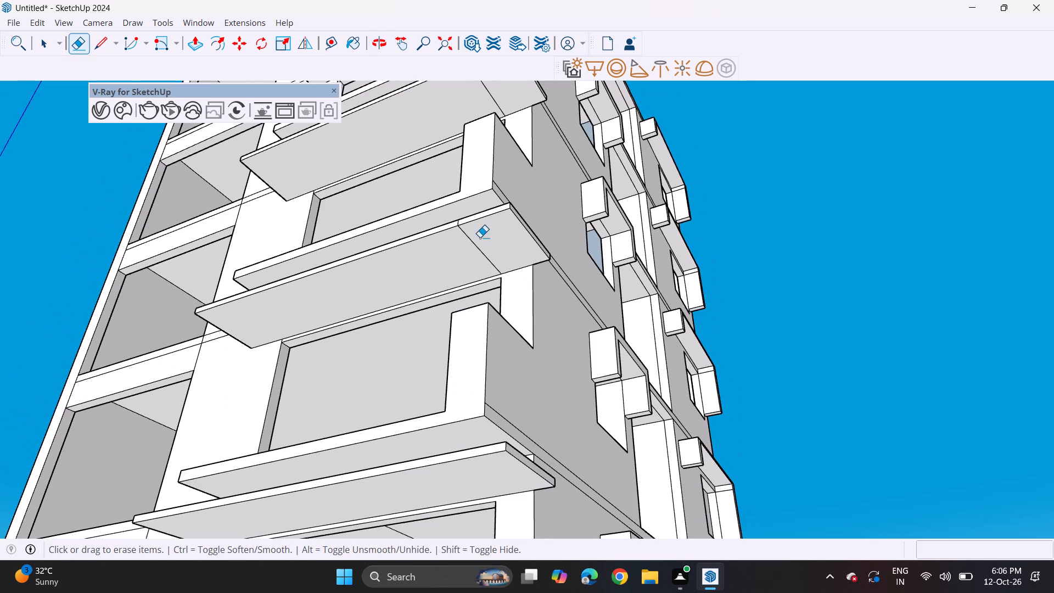
pyautogui.moveTo(480, 243); pyautogui.dragTo(480, 250)
pyautogui.scroll(4, 470, 227)
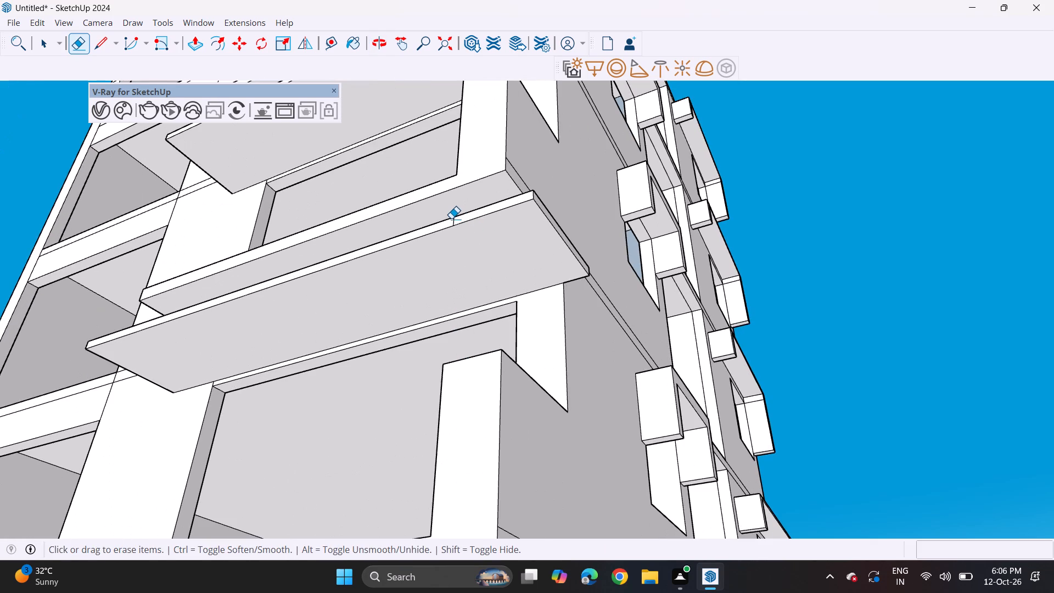
pyautogui.click(451, 220)
pyautogui.hotkey('ctrl', 'z')
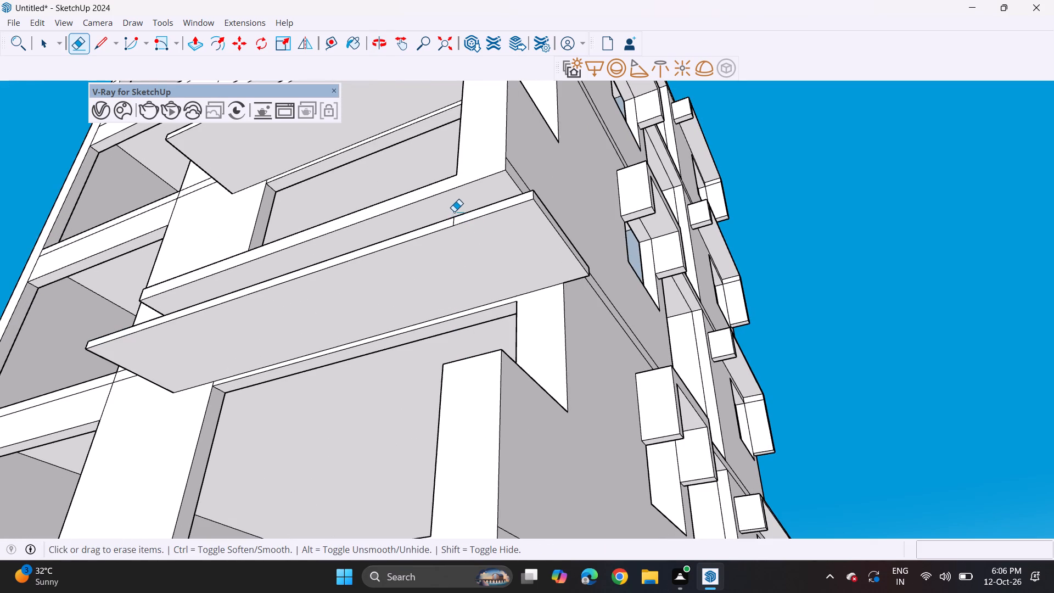
pyautogui.click(453, 221)
# Erase the seam edges on the undersides and front faces of the fourth and fifth upper floors' canopies.
pyautogui.scroll(-3, 464, 197)
pyautogui.keyDown('shift'); pyautogui.moveTo(469, 174); pyautogui.dragTo(438, 361, button='middle'); pyautogui.keyUp('shift')
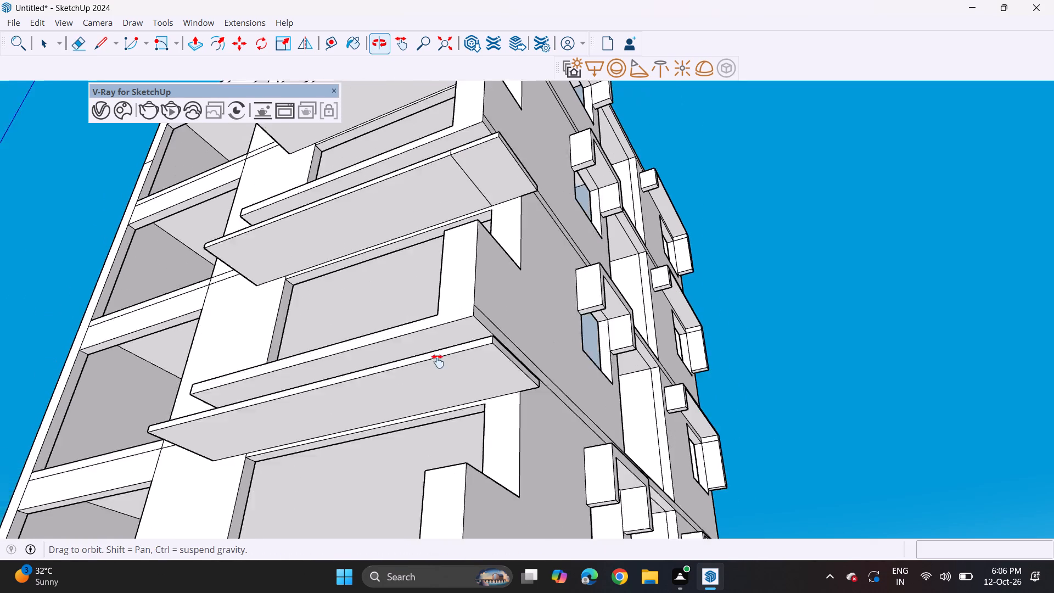
pyautogui.keyDown('shift'); pyautogui.moveTo(438, 361); pyautogui.dragTo(434, 404, button='middle'); pyautogui.keyUp('shift')
pyautogui.moveTo(467, 249); pyautogui.dragTo(458, 266)
pyautogui.scroll(7, 452, 244)
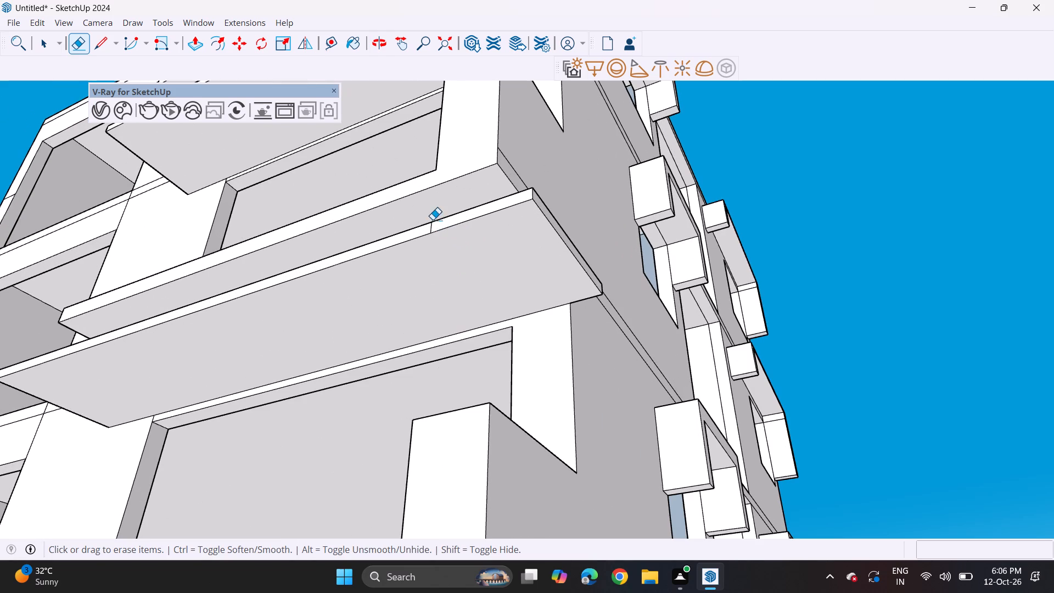
pyautogui.click(430, 226)
pyautogui.scroll(-7, 436, 200)
pyautogui.keyDown('shift'); pyautogui.moveTo(456, 163); pyautogui.dragTo(444, 335, button='middle'); pyautogui.keyUp('shift')
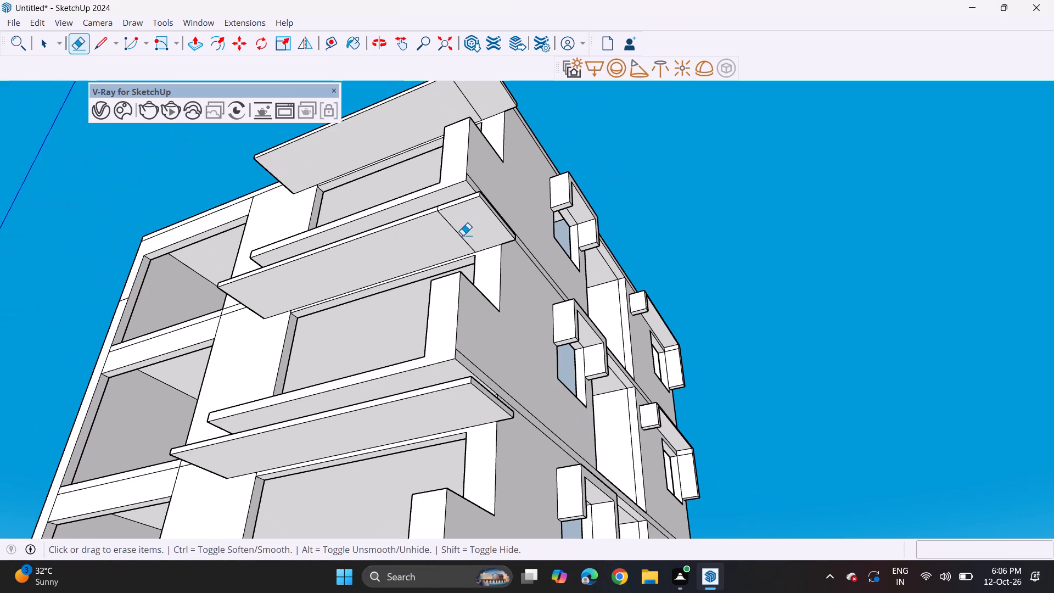
pyautogui.click(463, 235)
pyautogui.scroll(7, 448, 203)
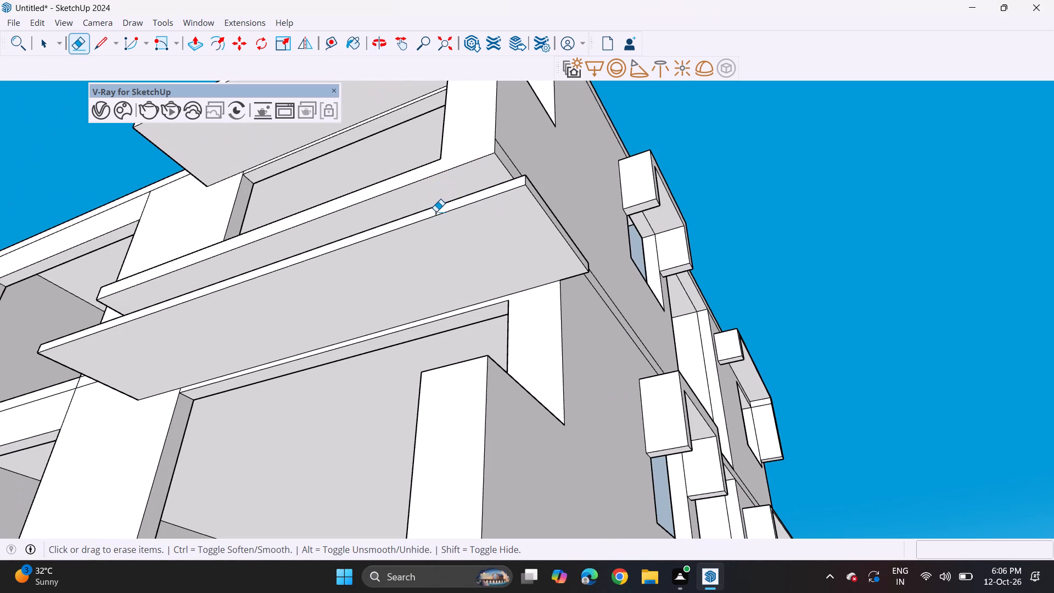
pyautogui.click(436, 211)
# Erase the seam edges on the underside and front face of the top floor's canopy.
pyautogui.scroll(-6, 443, 195)
pyautogui.keyDown('shift'); pyautogui.moveTo(449, 158); pyautogui.dragTo(427, 315, button='middle'); pyautogui.keyUp('shift')
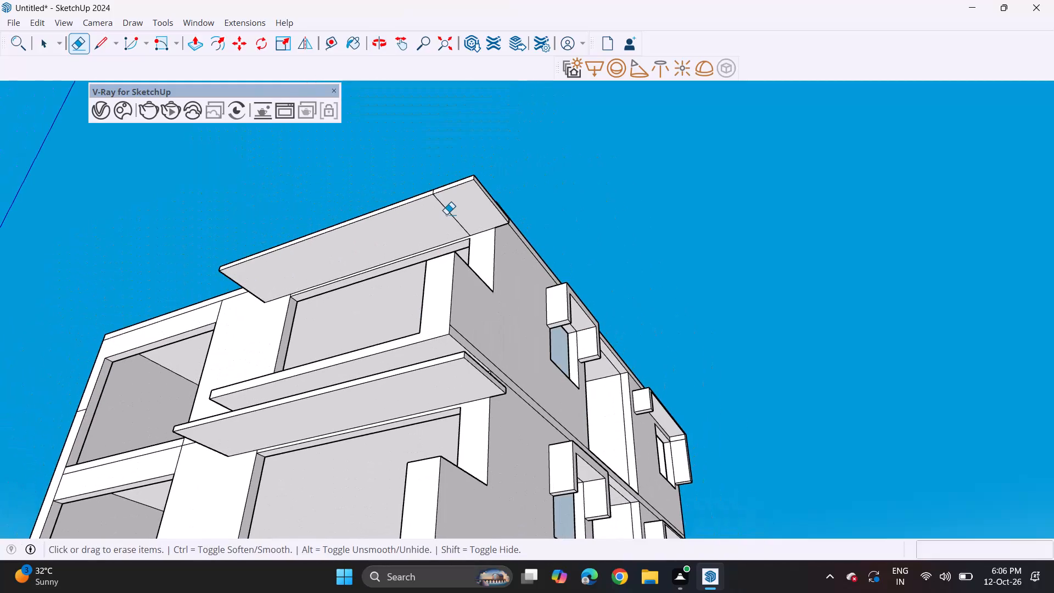
pyautogui.click(446, 214)
pyautogui.scroll(9, 447, 195)
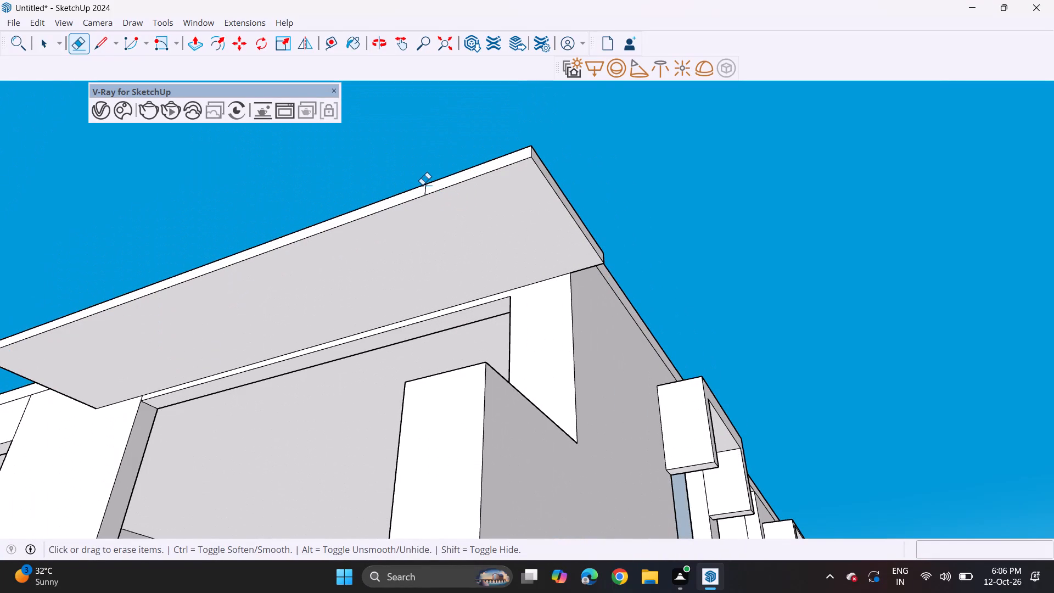
pyautogui.click(426, 189)
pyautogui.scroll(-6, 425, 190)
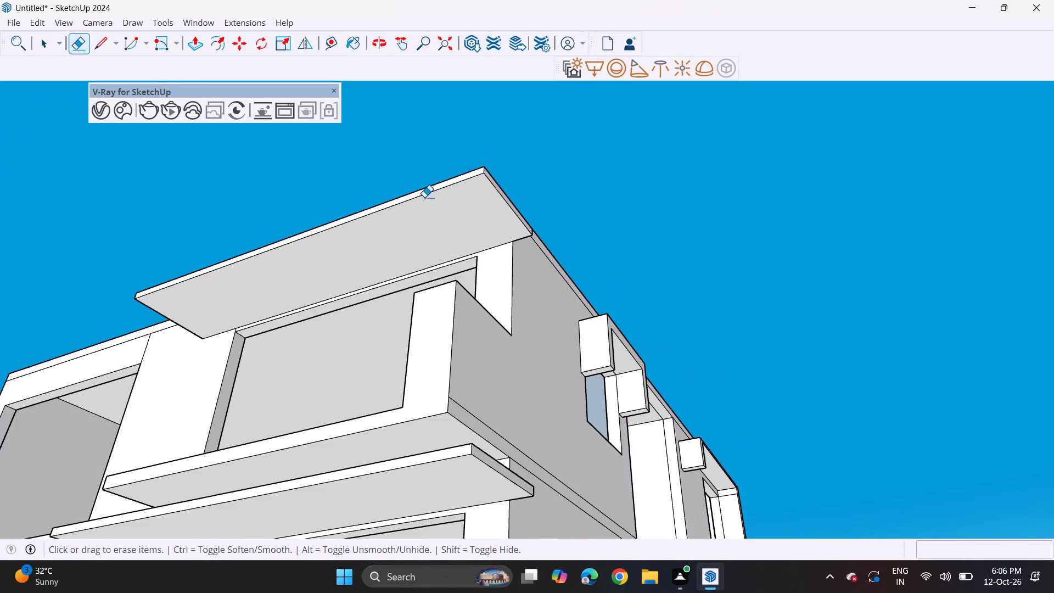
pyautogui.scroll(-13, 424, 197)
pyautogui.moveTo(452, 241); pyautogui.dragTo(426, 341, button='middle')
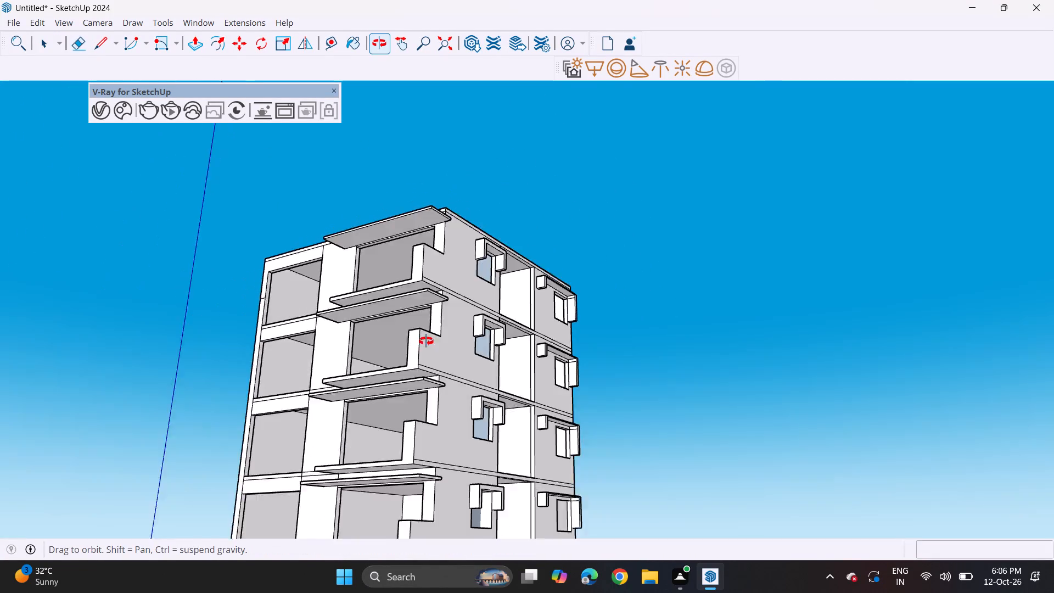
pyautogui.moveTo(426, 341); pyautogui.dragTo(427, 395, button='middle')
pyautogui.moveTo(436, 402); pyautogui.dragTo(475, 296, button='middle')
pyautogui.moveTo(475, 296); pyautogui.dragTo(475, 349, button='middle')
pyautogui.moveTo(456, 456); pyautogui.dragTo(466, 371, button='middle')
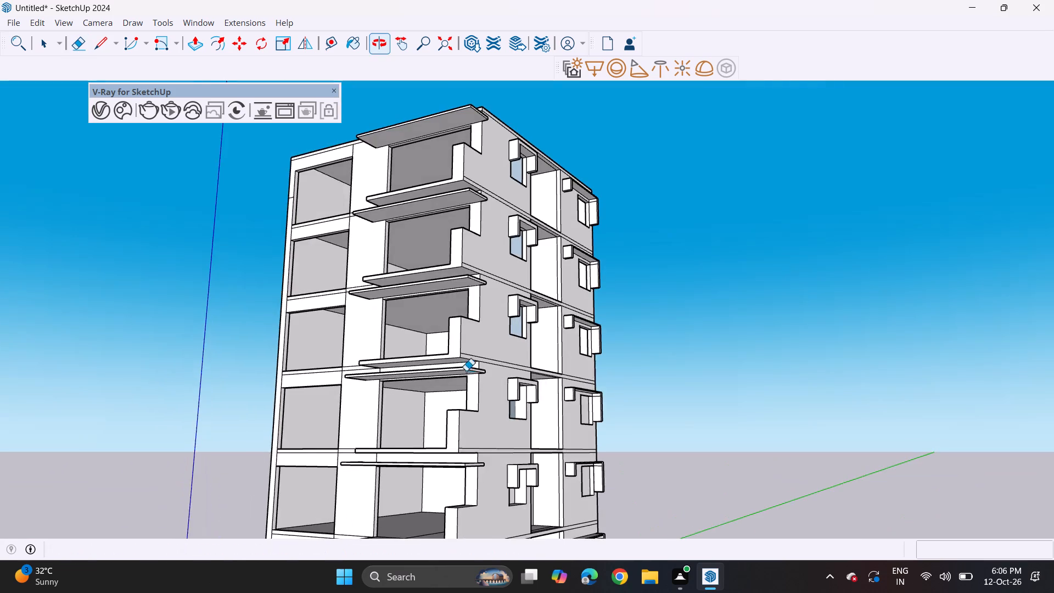
# Draw a line about 13' 1 15/16" long across the first upper floor's balcony slab, parallel to its front edge.
pyautogui.moveTo(453, 412); pyautogui.dragTo(455, 354, button='middle')
pyautogui.scroll(-2, 459, 366)
pyautogui.moveTo(464, 433); pyautogui.dragTo(476, 384, button='middle')
pyautogui.scroll(-2, 475, 385)
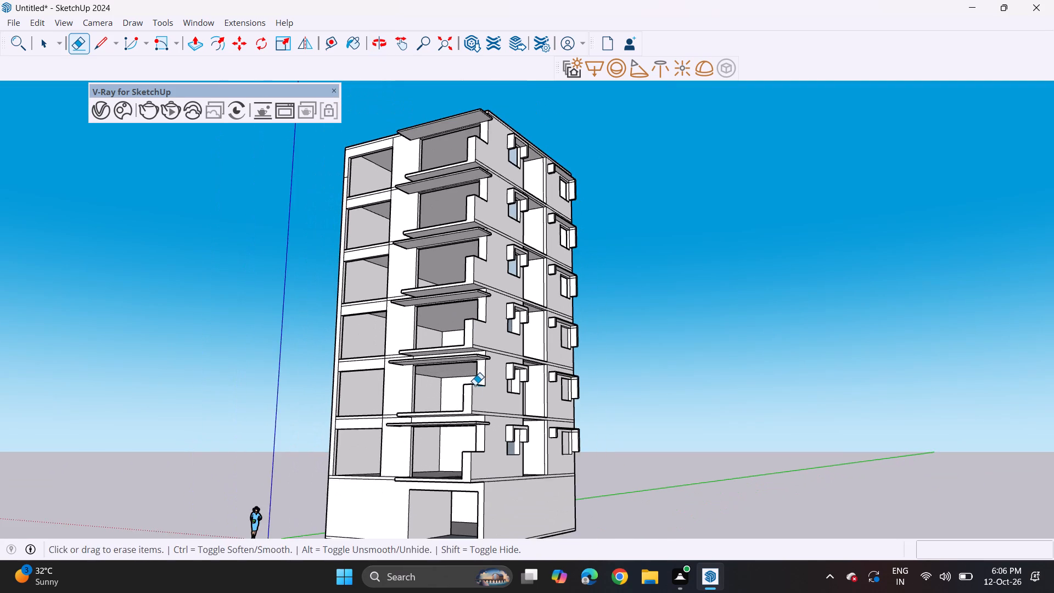
pyautogui.moveTo(475, 385); pyautogui.dragTo(497, 360, button='middle')
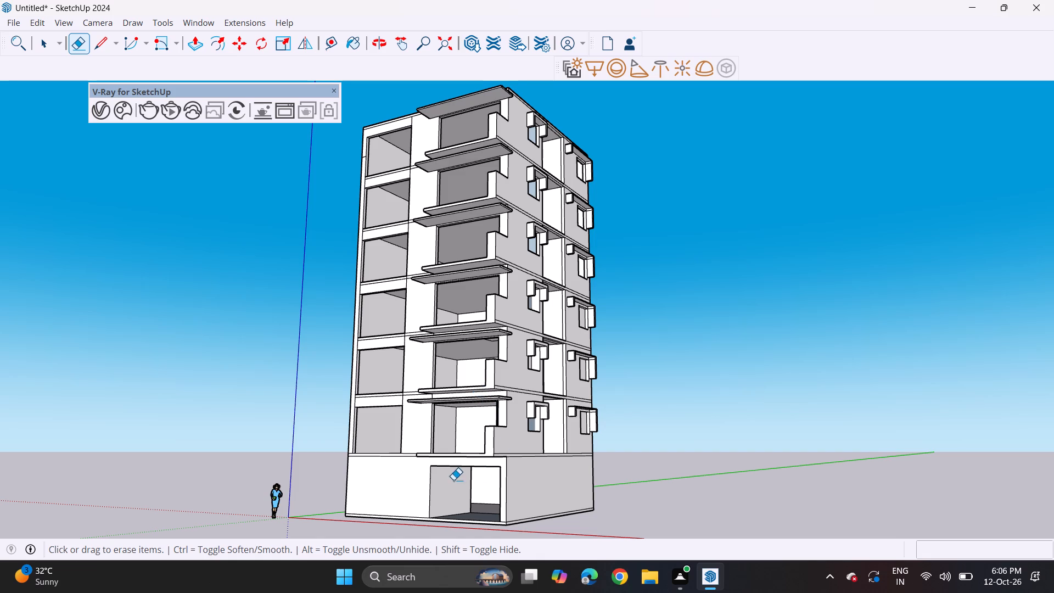
pyautogui.moveTo(444, 461); pyautogui.dragTo(448, 524, button='middle')
pyautogui.scroll(3, 429, 486)
pyautogui.moveTo(435, 487); pyautogui.dragTo(629, 535, button='middle')
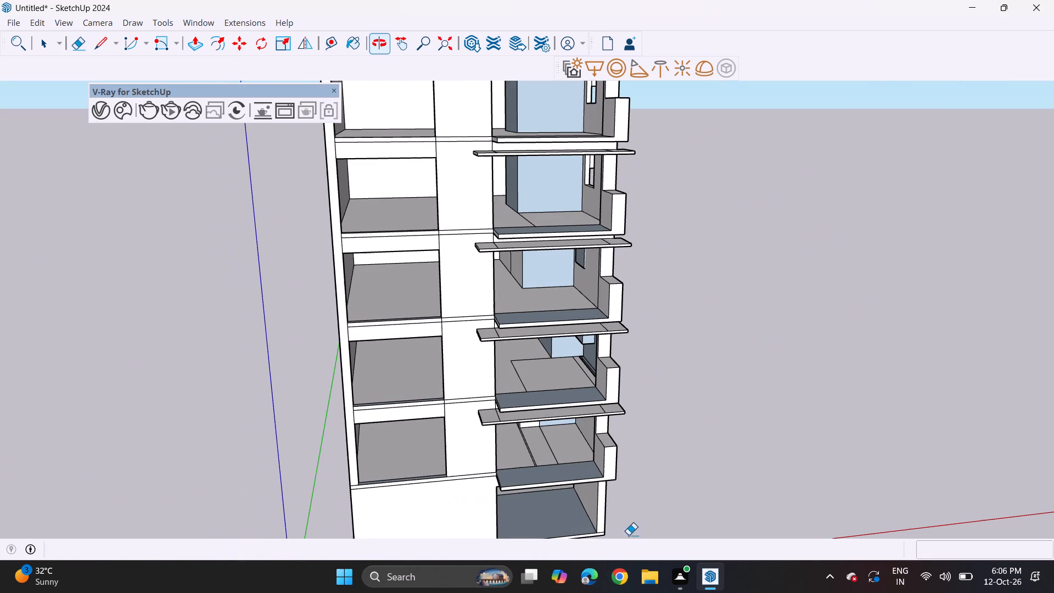
pyautogui.moveTo(629, 535); pyautogui.dragTo(633, 560, button='middle')
pyautogui.moveTo(96, 32); pyautogui.dragTo(99, 38)
pyautogui.middleClick(478, 569)
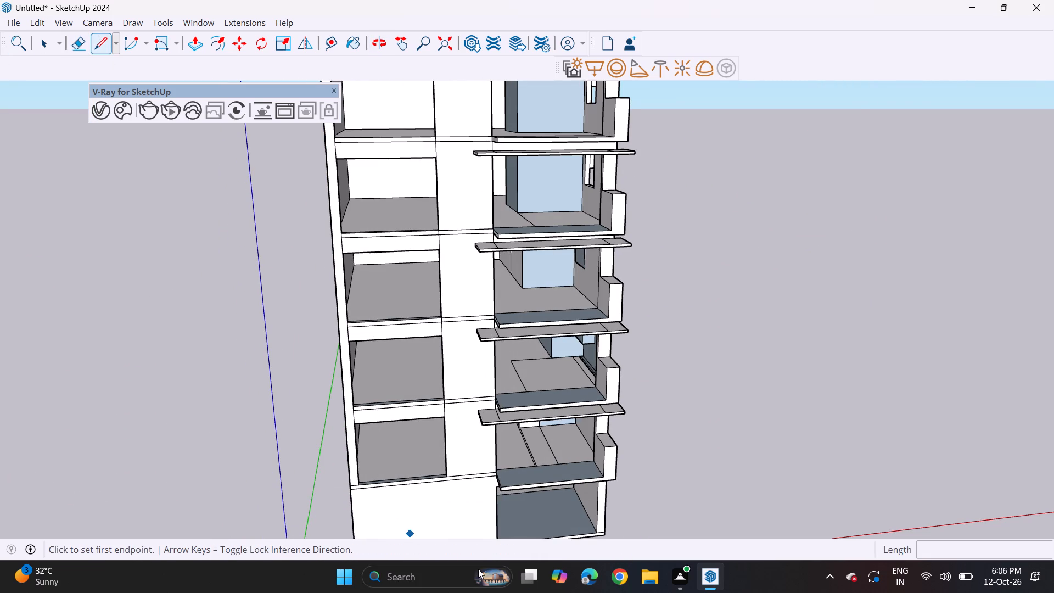
pyautogui.moveTo(518, 509); pyautogui.dragTo(518, 530, button='middle')
pyautogui.scroll(9, 506, 501)
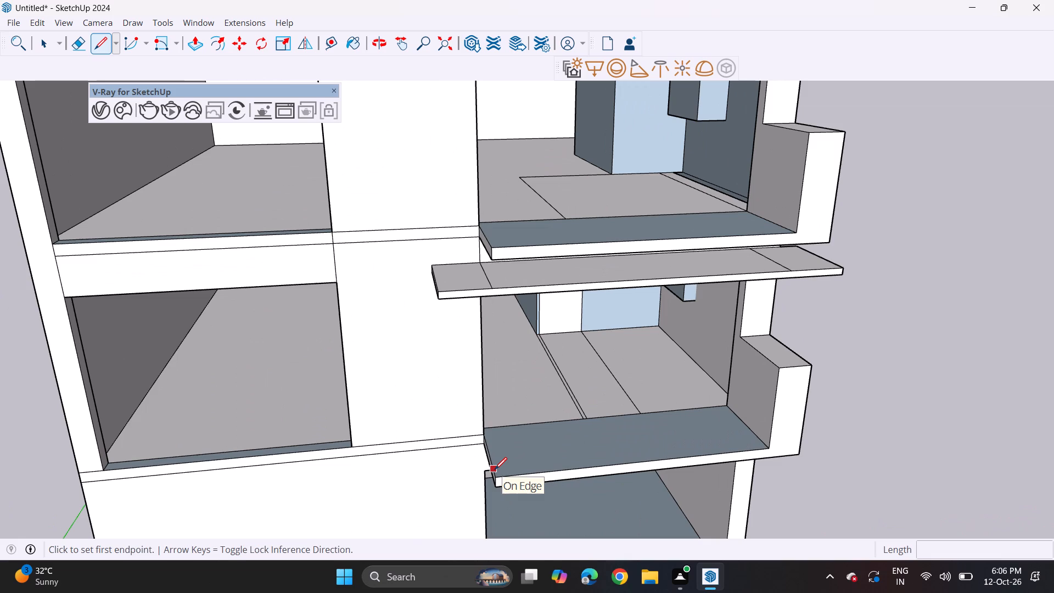
pyautogui.click(495, 469)
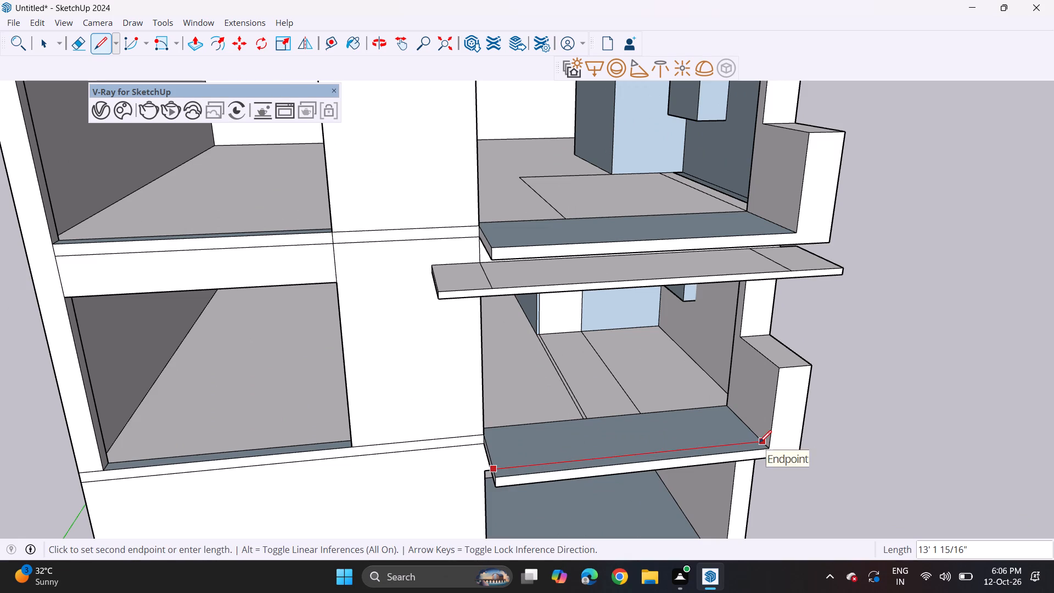
pyautogui.click(759, 443)
# Pull the narrow front strip of the first upper floor's balcony slab up about 1' 10 13/16" as a parapet.
pyautogui.moveTo(765, 505); pyautogui.dragTo(636, 478, button='middle')
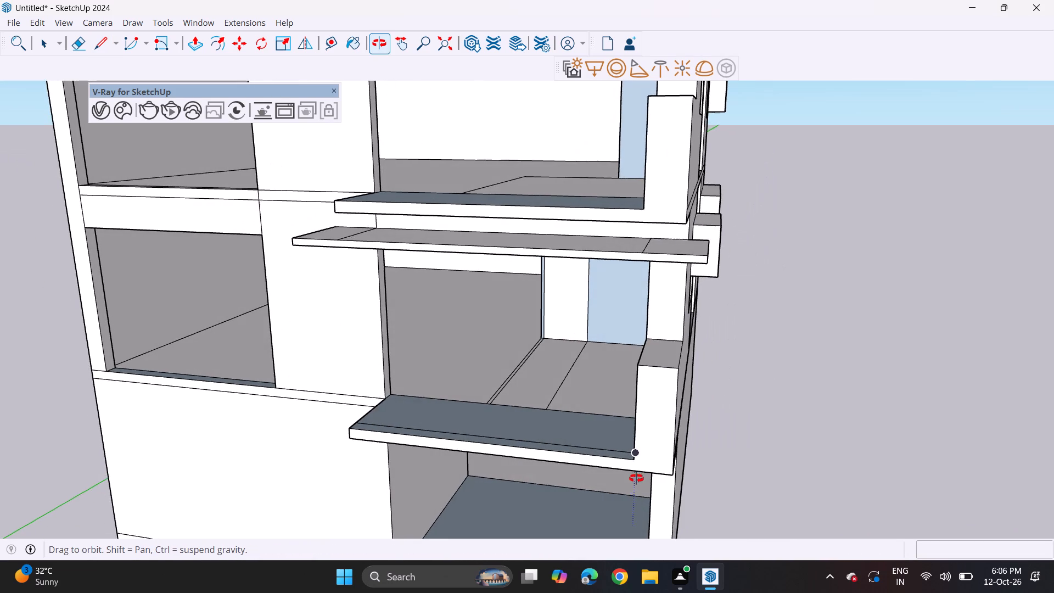
pyautogui.moveTo(636, 478); pyautogui.dragTo(568, 492, button='middle')
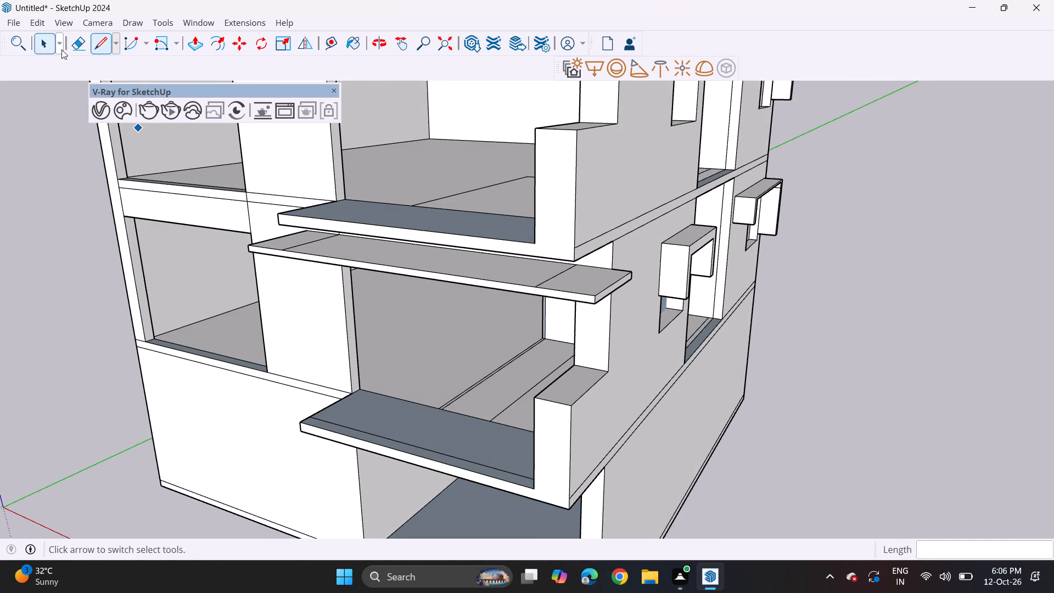
pyautogui.click(190, 44)
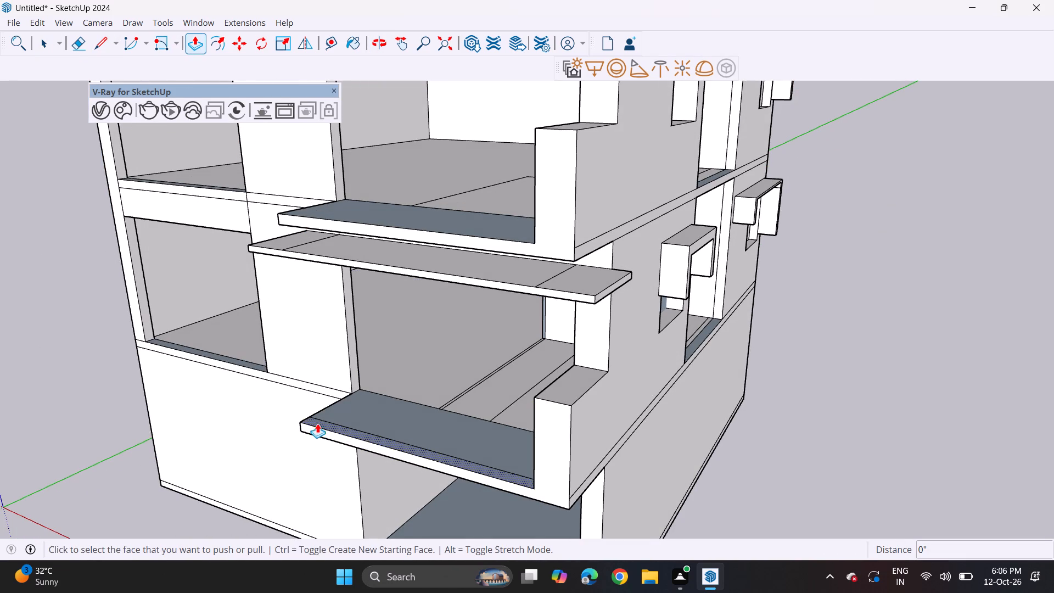
pyautogui.click(317, 420)
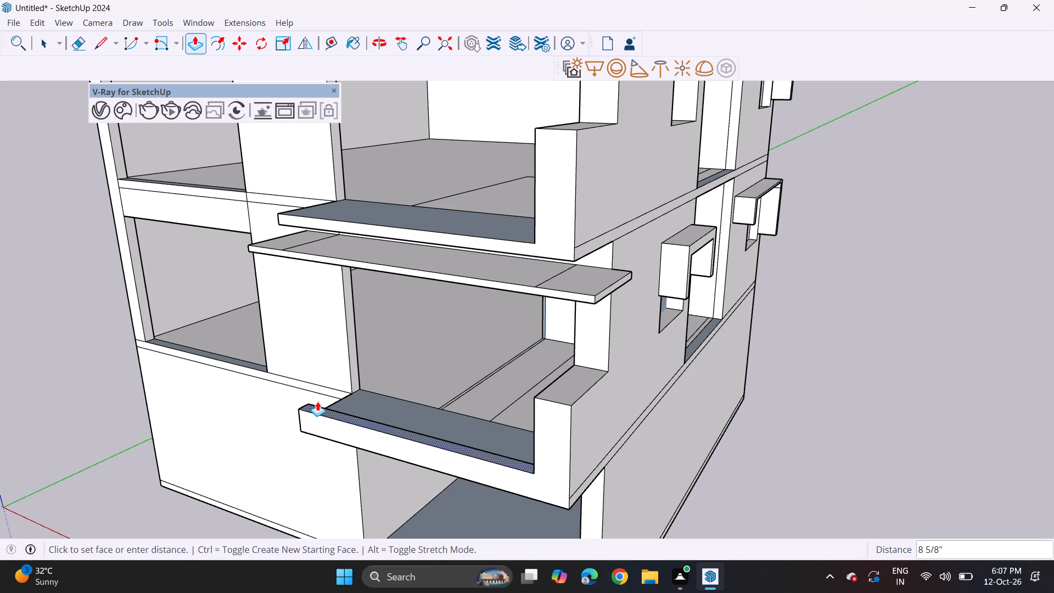
pyautogui.click(322, 384)
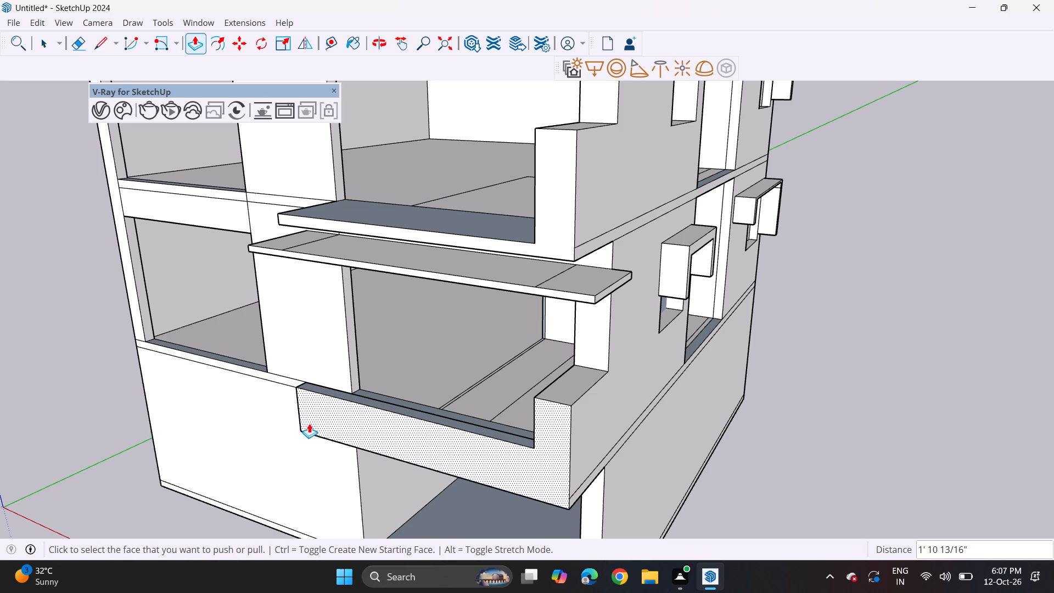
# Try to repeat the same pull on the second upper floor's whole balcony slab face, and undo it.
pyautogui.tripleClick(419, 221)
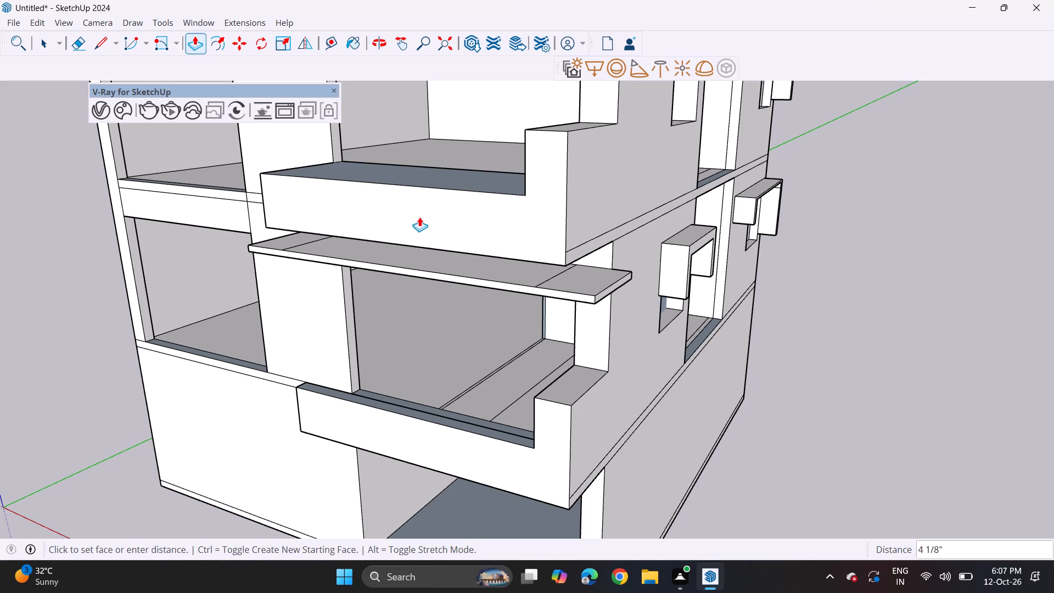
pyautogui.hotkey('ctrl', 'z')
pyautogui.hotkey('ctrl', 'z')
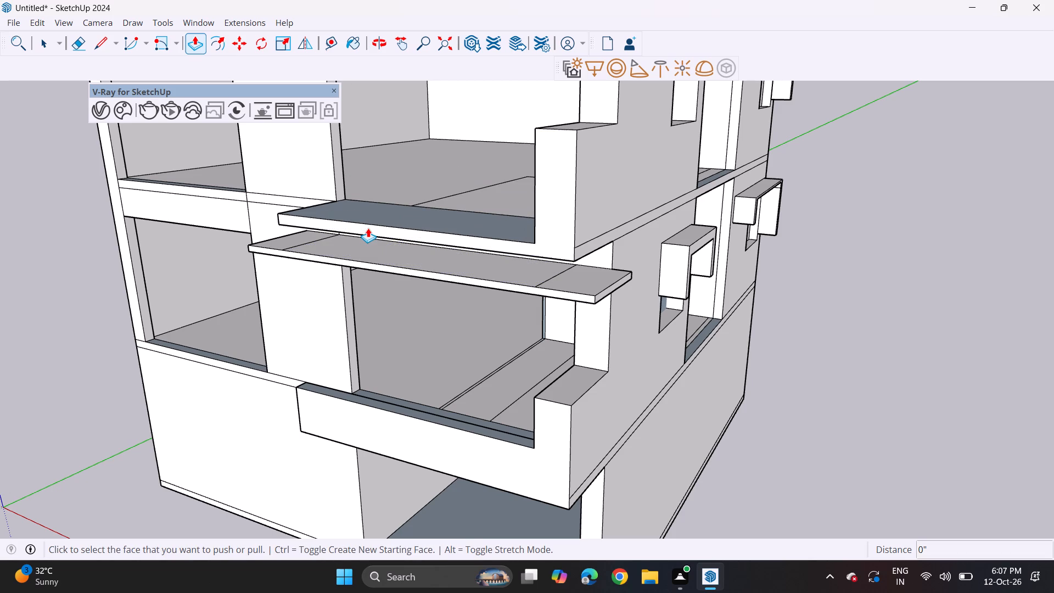
# Copy the first parapet's inner top edge 8' 7 3/16" up onto the second upper floor's balcony slab, and on to the third floor's.
pyautogui.moveTo(307, 411); pyautogui.dragTo(528, 460, button='middle')
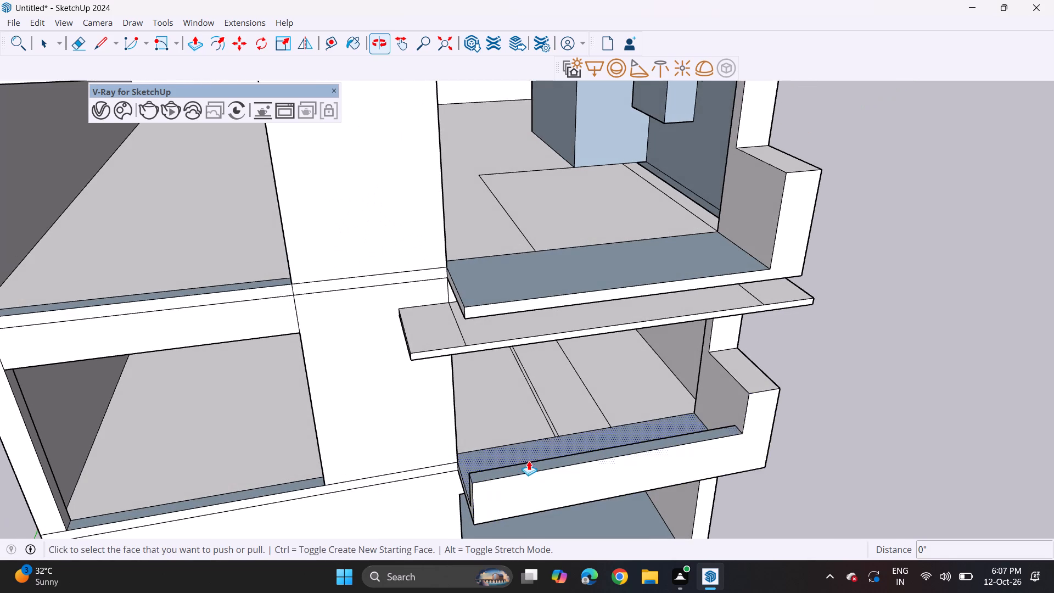
pyautogui.scroll(2, 744, 477)
pyautogui.press('space')
pyautogui.click(710, 417)
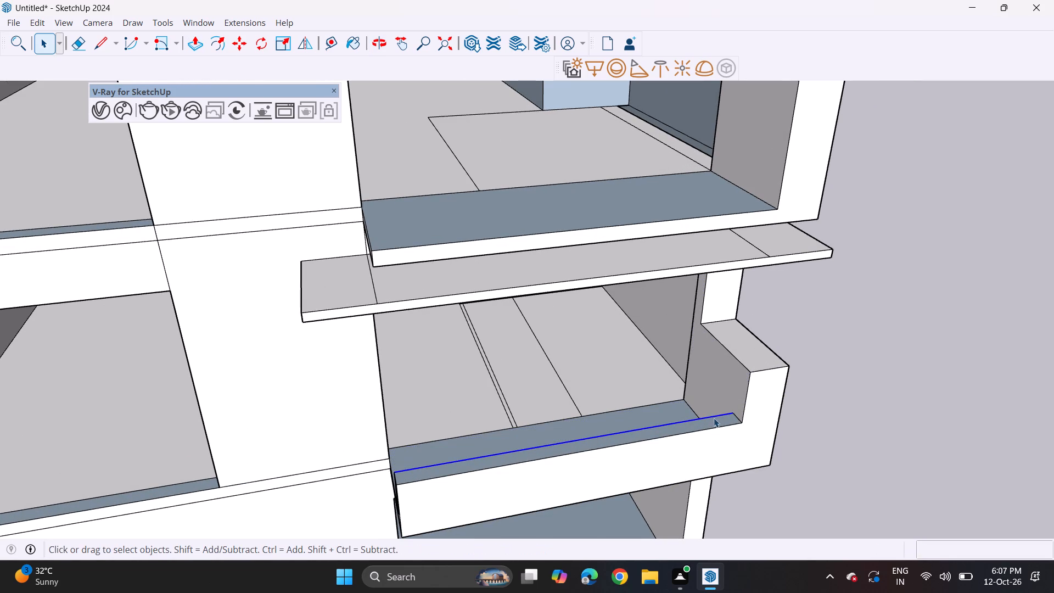
pyautogui.press('m')
pyautogui.click(741, 424)
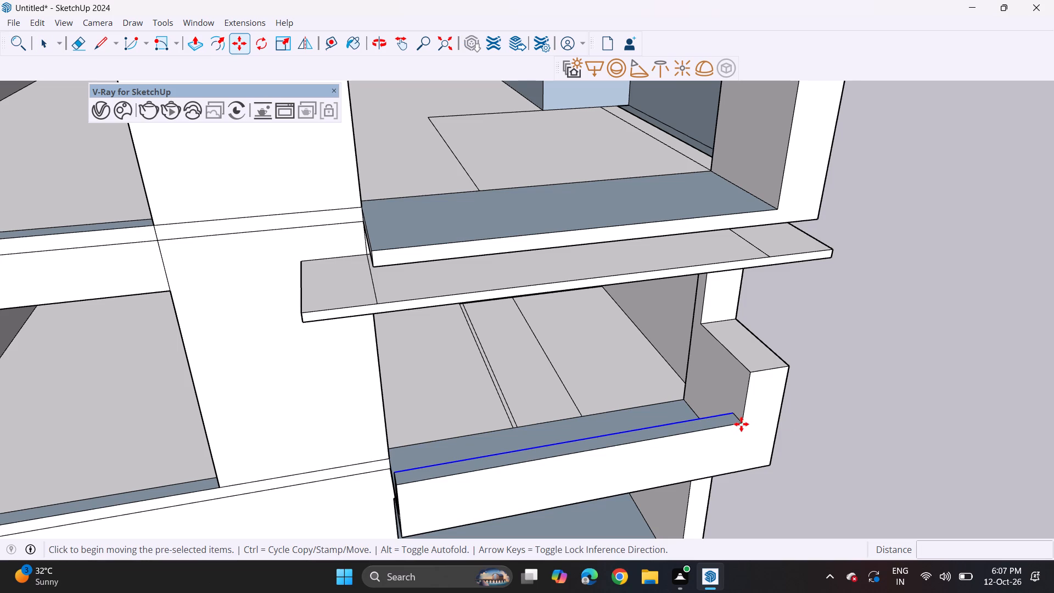
pyautogui.click(777, 210)
pyautogui.click(778, 212)
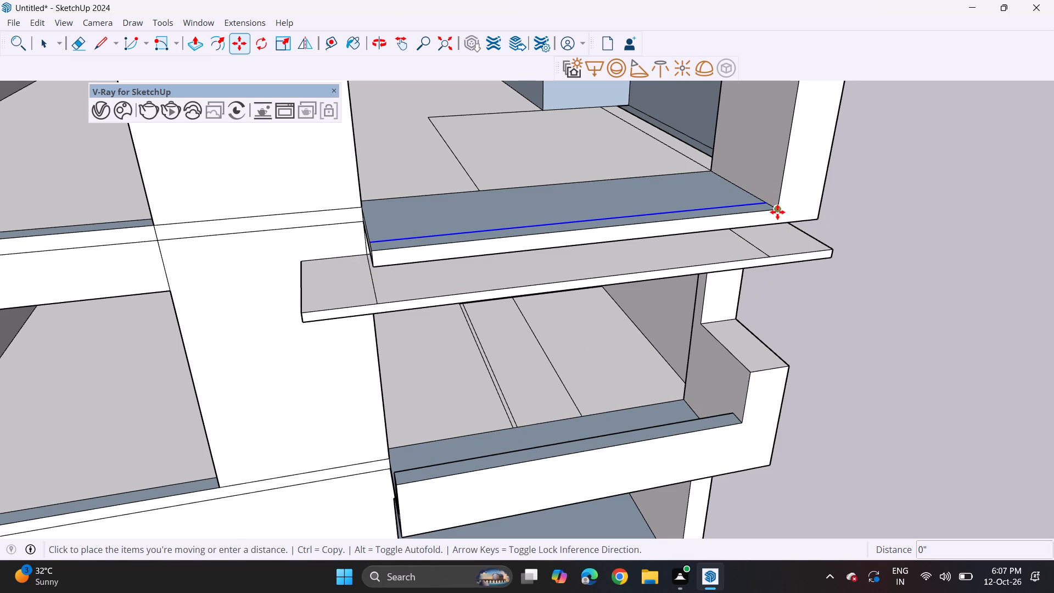
pyautogui.keyDown('shift'); pyautogui.moveTo(759, 136); pyautogui.dragTo(582, 359, button='middle'); pyautogui.keyUp('shift')
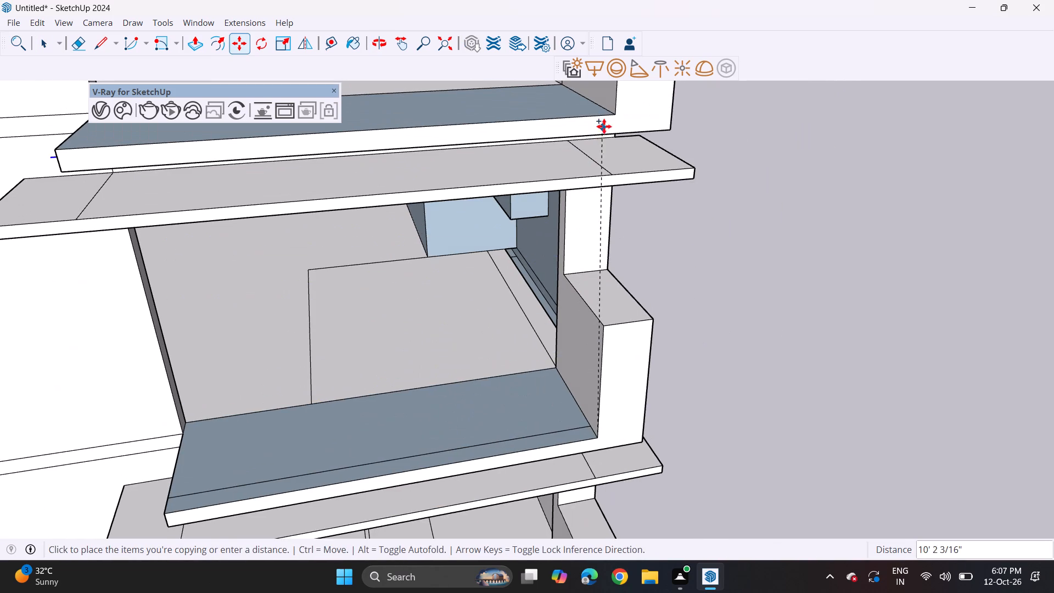
pyautogui.click(612, 114)
# Copy the strip line 10' 6" up from the third onto the fourth upper floor's balcony slab, and on to the fifth.
pyautogui.click(614, 119)
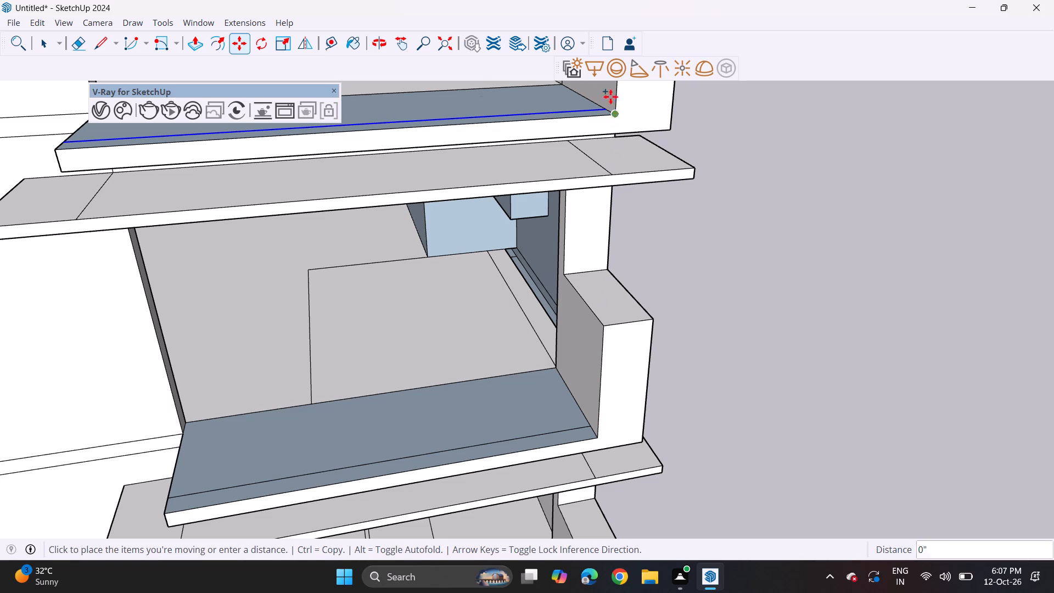
pyautogui.keyDown('shift'); pyautogui.moveTo(610, 82); pyautogui.dragTo(595, 462, button='middle'); pyautogui.keyUp('shift')
pyautogui.scroll(-6, 599, 183)
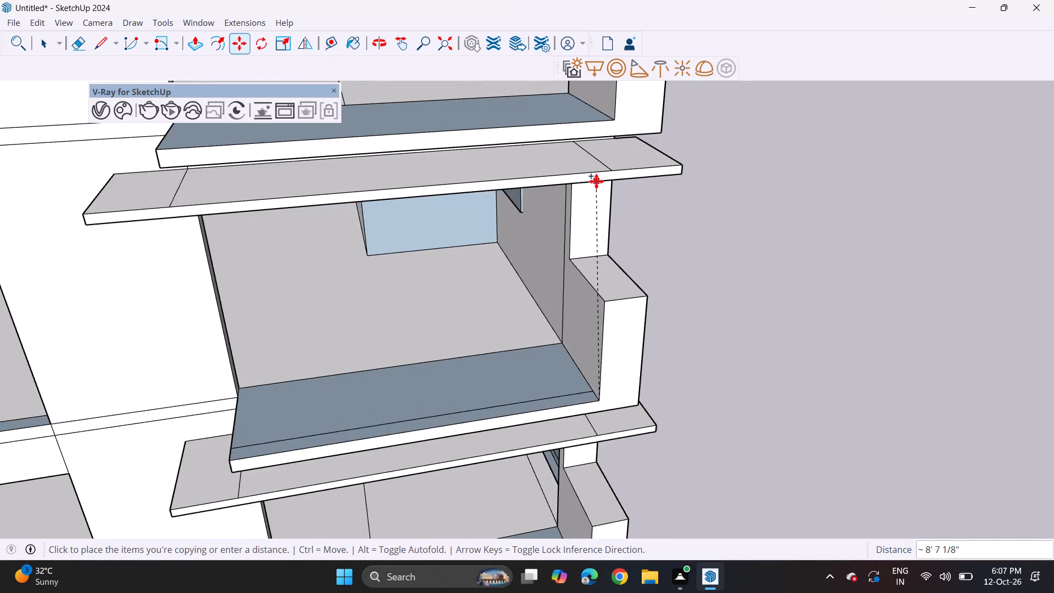
pyautogui.scroll(-2, 596, 181)
pyautogui.click(608, 137)
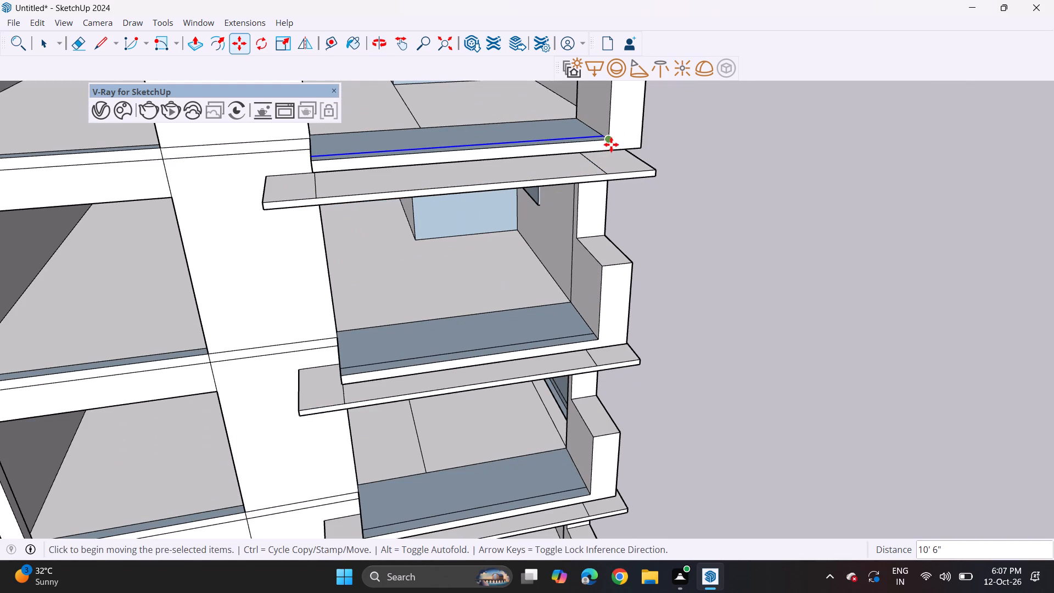
pyautogui.click(611, 141)
pyautogui.keyDown('shift'); pyautogui.moveTo(604, 117); pyautogui.dragTo(570, 357, button='middle'); pyautogui.keyUp('shift')
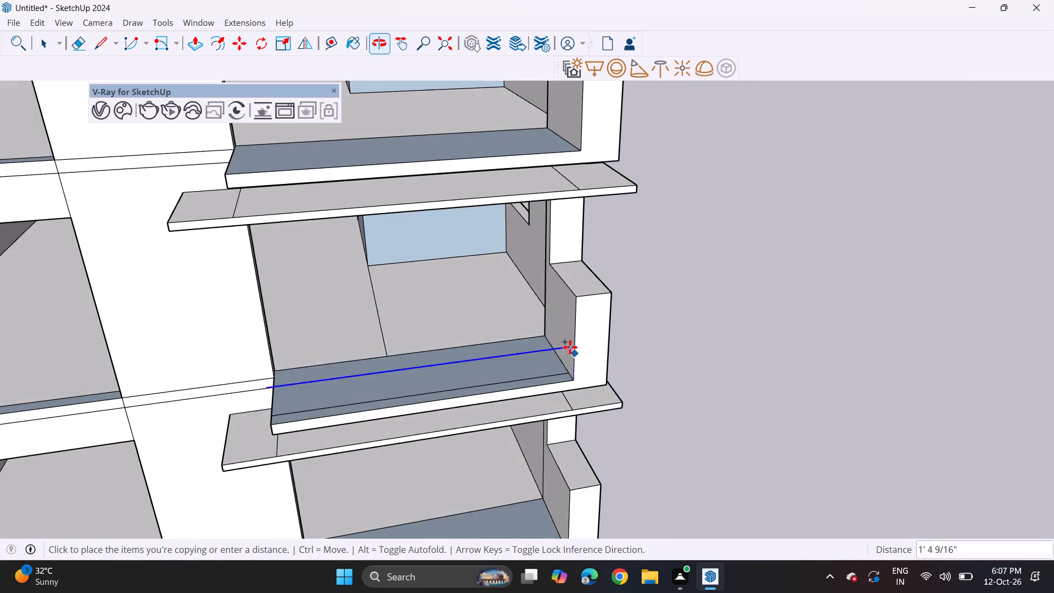
pyautogui.click(575, 153)
# Copy the strip line from the fifth upper floor's balcony slab to the matching corner of the top floor's slab.
pyautogui.keyDown('shift'); pyautogui.moveTo(578, 150); pyautogui.dragTo(559, 341, button='middle'); pyautogui.keyUp('shift')
pyautogui.click(558, 344)
pyautogui.keyDown('shift'); pyautogui.moveTo(557, 169); pyautogui.dragTo(567, 384, button='middle'); pyautogui.keyUp('shift')
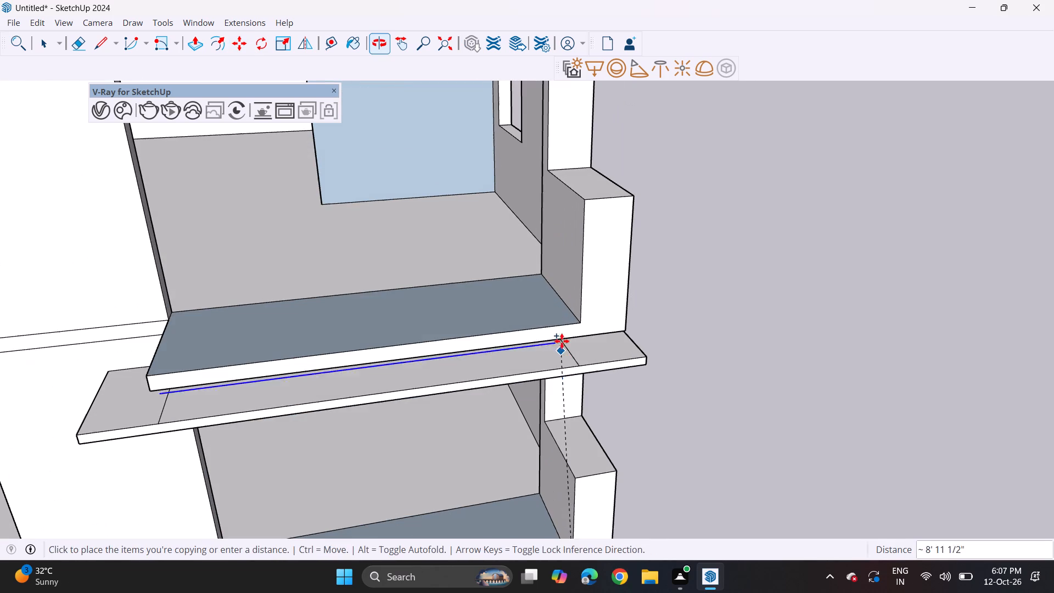
pyautogui.click(581, 322)
pyautogui.click(582, 321)
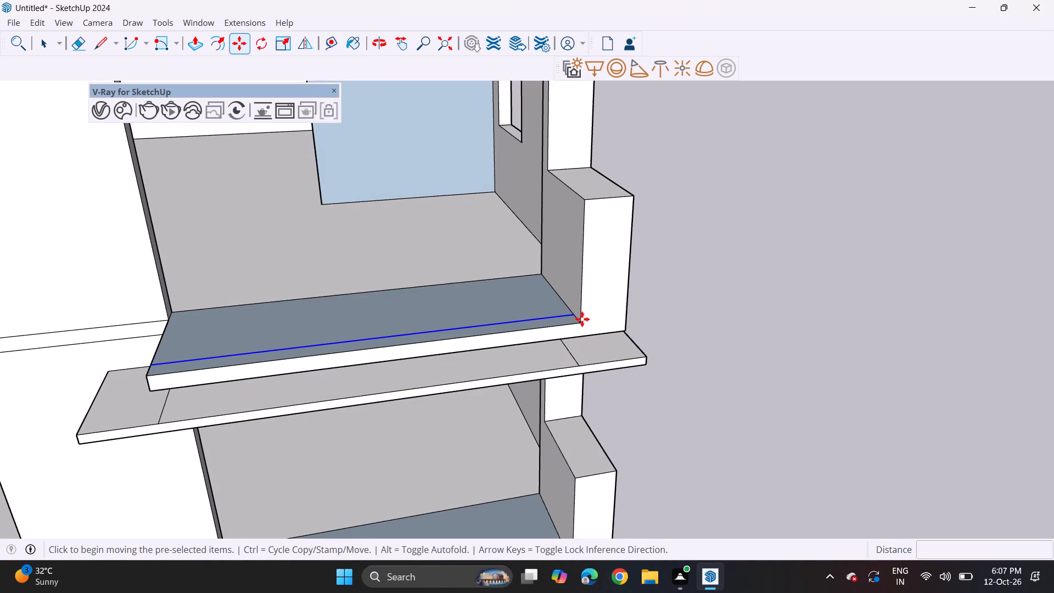
pyautogui.keyDown('shift'); pyautogui.moveTo(575, 240); pyautogui.dragTo(578, 431, button='middle'); pyautogui.keyUp('shift')
pyautogui.scroll(-1, 570, 331)
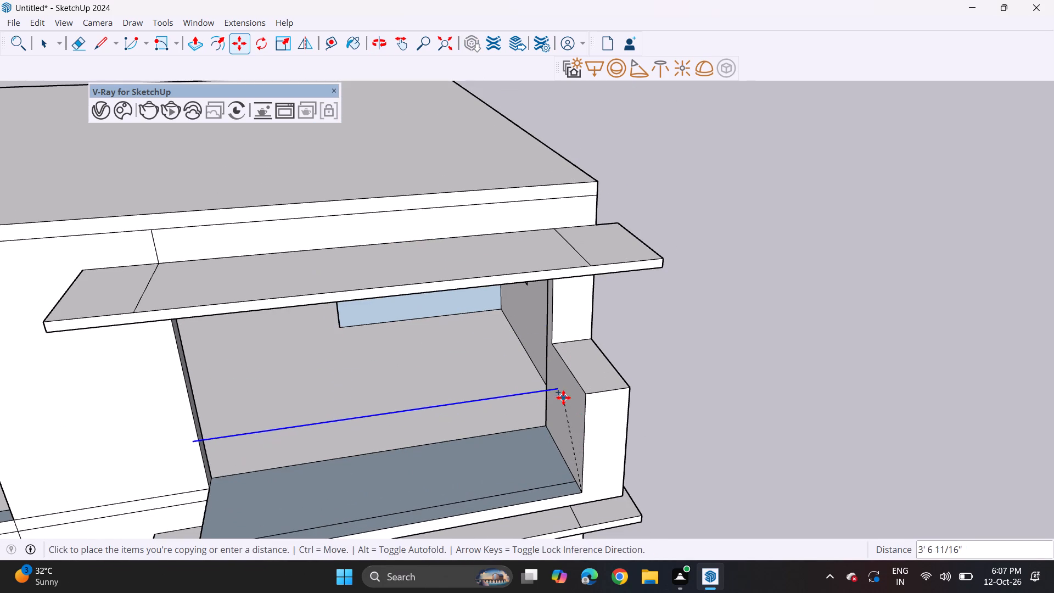
pyautogui.press('space')
# Pull the narrow front strip of the second upper floor's balcony slab up about 1' 1 13/16" as a parapet.
pyautogui.scroll(-4, 564, 405)
pyautogui.keyDown('shift'); pyautogui.moveTo(617, 570); pyautogui.dragTo(614, 286, button='middle'); pyautogui.keyUp('shift')
pyautogui.moveTo(575, 505); pyautogui.dragTo(576, 377, button='middle')
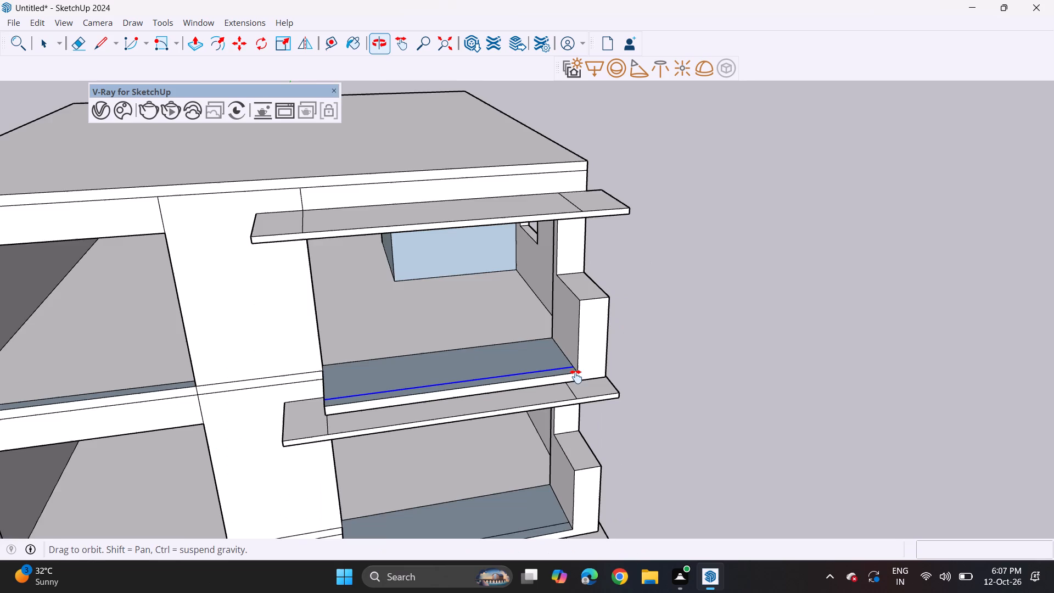
pyautogui.moveTo(576, 377); pyautogui.dragTo(582, 259, button='middle')
pyautogui.moveTo(568, 461); pyautogui.dragTo(467, 374, button='middle')
pyautogui.keyDown('shift'); pyautogui.moveTo(451, 469); pyautogui.dragTo(477, 300, button='middle'); pyautogui.keyUp('shift')
pyautogui.keyDown('shift'); pyautogui.scroll(1, 451, 433); pyautogui.keyUp('shift')
pyautogui.moveTo(474, 315); pyautogui.dragTo(440, 508, button='middle')
pyautogui.keyDown('shift'); pyautogui.moveTo(438, 541); pyautogui.dragTo(442, 445, button='middle'); pyautogui.keyUp('shift')
pyautogui.moveTo(436, 478); pyautogui.dragTo(512, 261, button='middle')
pyautogui.moveTo(513, 280); pyautogui.dragTo(449, 466, button='middle')
pyautogui.keyDown('shift'); pyautogui.moveTo(440, 486); pyautogui.dragTo(457, 416, button='middle'); pyautogui.keyUp('shift')
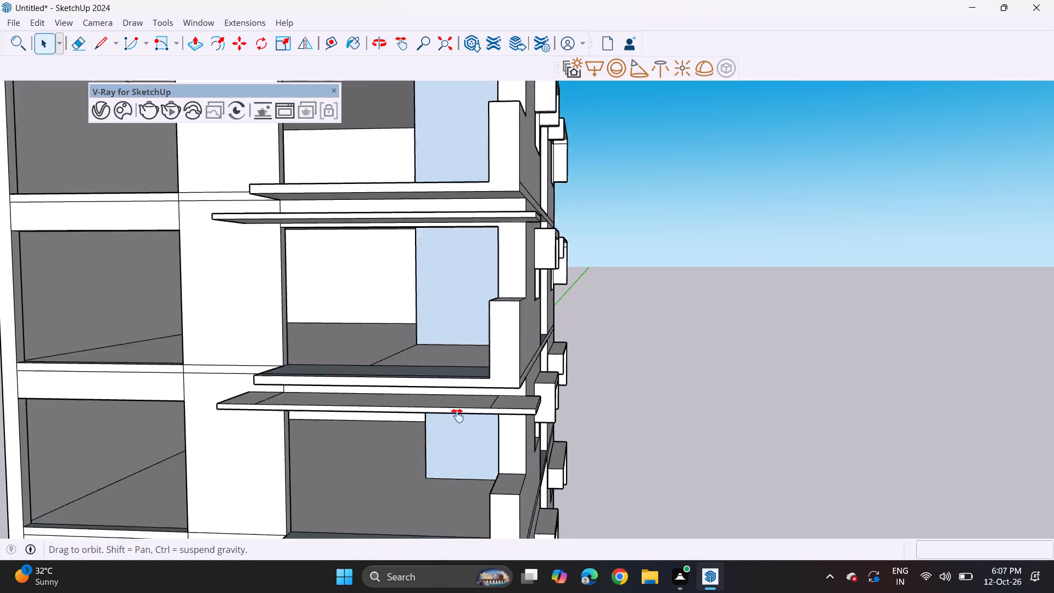
pyautogui.keyDown('shift'); pyautogui.moveTo(457, 416); pyautogui.dragTo(553, 196, button='middle'); pyautogui.keyUp('shift')
pyautogui.keyDown('shift'); pyautogui.moveTo(575, 413); pyautogui.dragTo(543, 338, button='middle'); pyautogui.keyUp('shift')
pyautogui.moveTo(557, 394); pyautogui.dragTo(520, 447, button='middle')
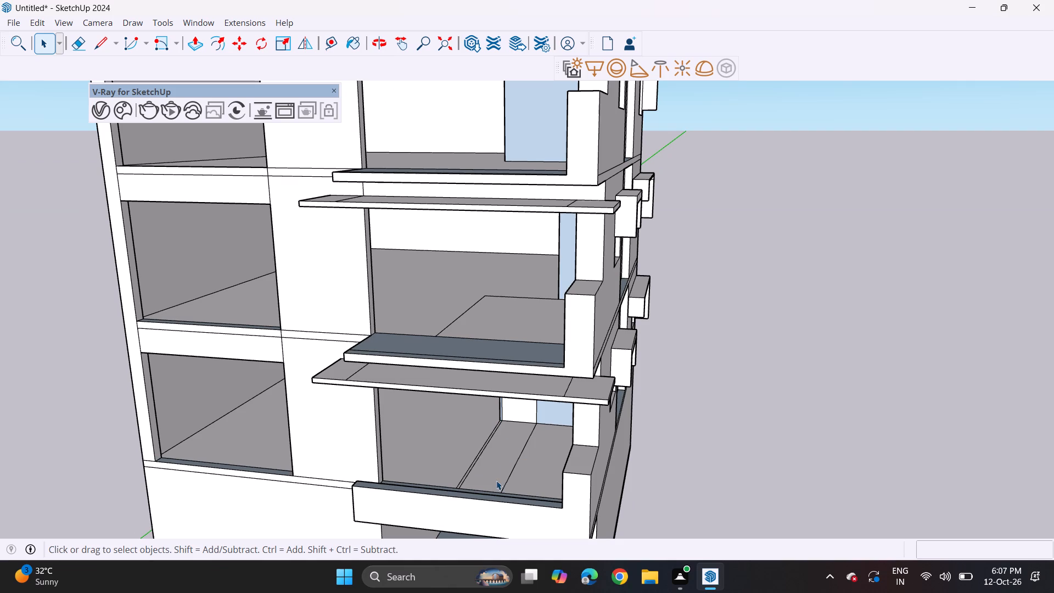
pyautogui.keyDown('shift'); pyautogui.moveTo(506, 406); pyautogui.dragTo(496, 306, button='middle'); pyautogui.keyUp('shift')
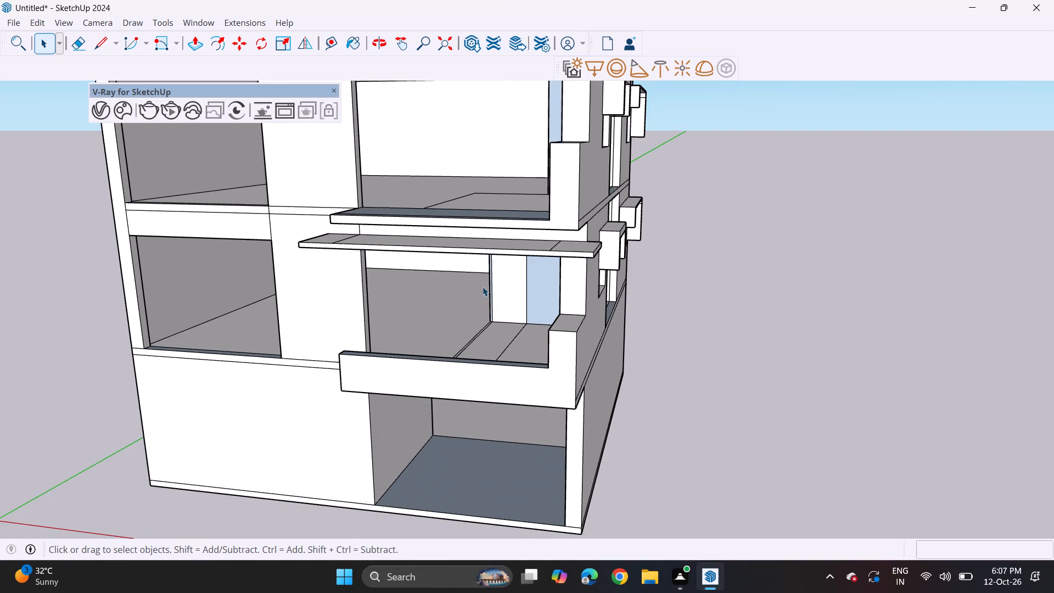
pyautogui.moveTo(483, 287); pyautogui.dragTo(492, 354, button='middle')
pyautogui.scroll(2, 451, 306)
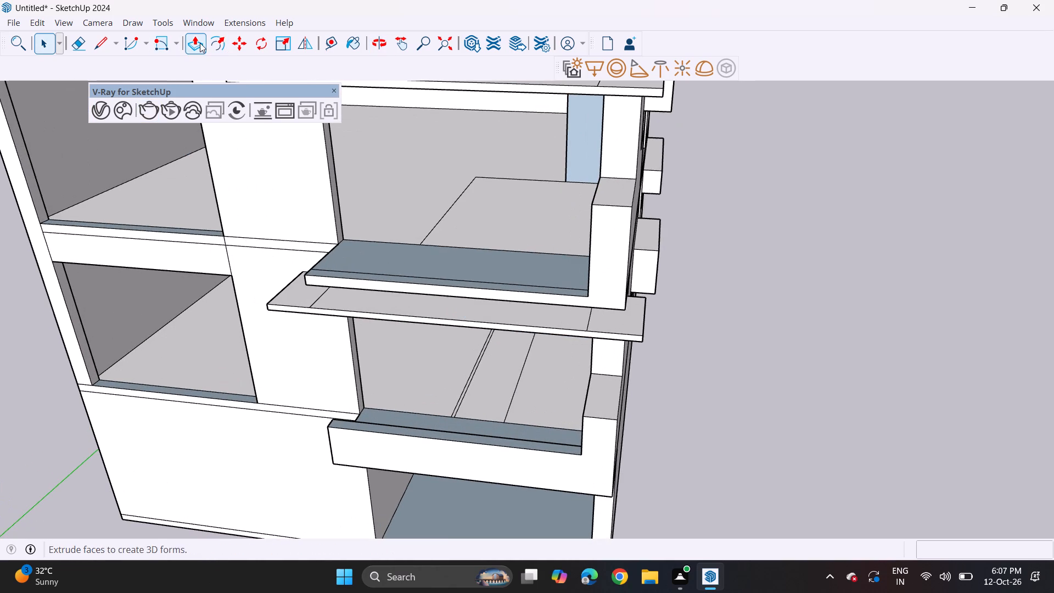
pyautogui.click(200, 43)
pyautogui.click(388, 279)
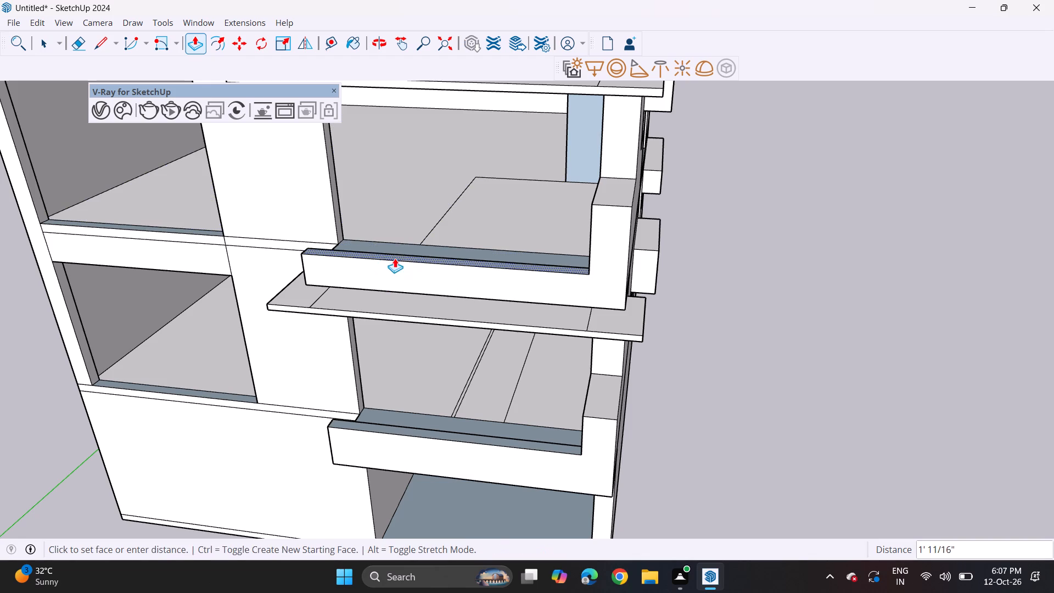
pyautogui.click(588, 264)
# Push the top face of the first upper floor's balcony parapet down about 11 3/8".
pyautogui.moveTo(580, 329); pyautogui.dragTo(585, 298, button='middle')
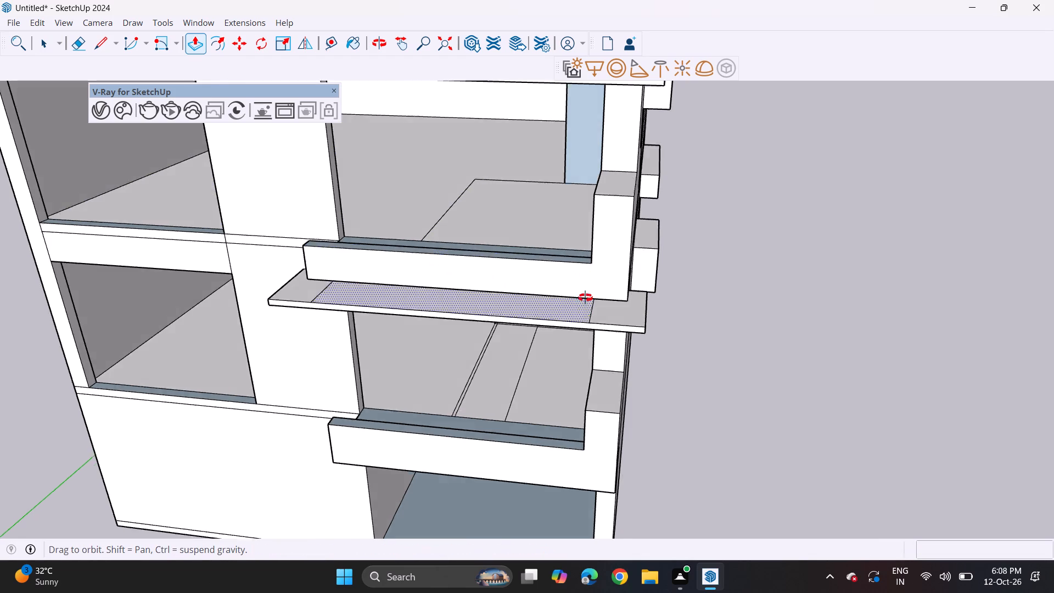
pyautogui.moveTo(585, 298); pyautogui.dragTo(626, 334, button='middle')
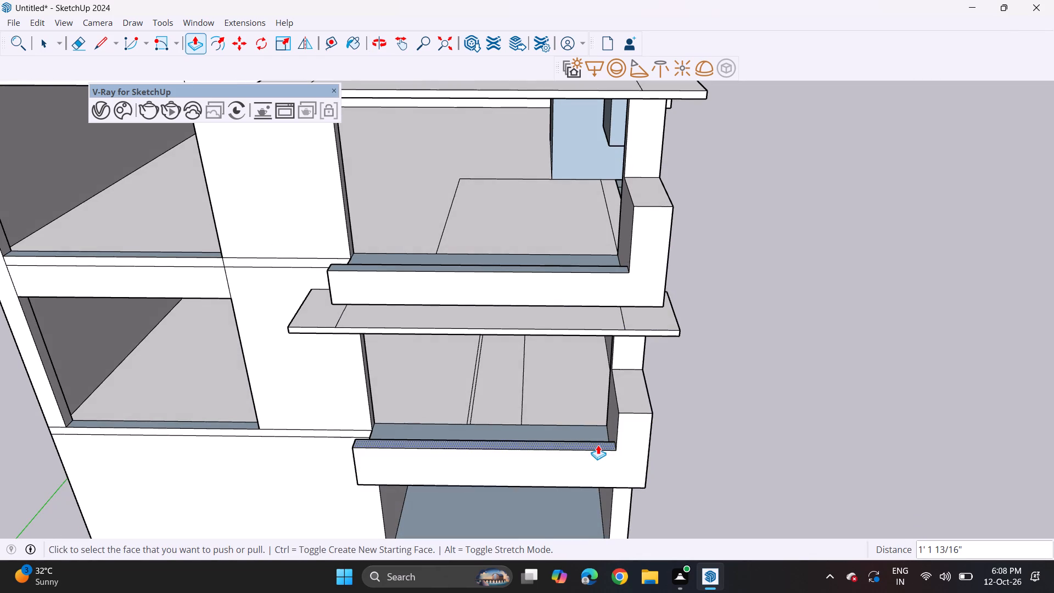
pyautogui.click(598, 445)
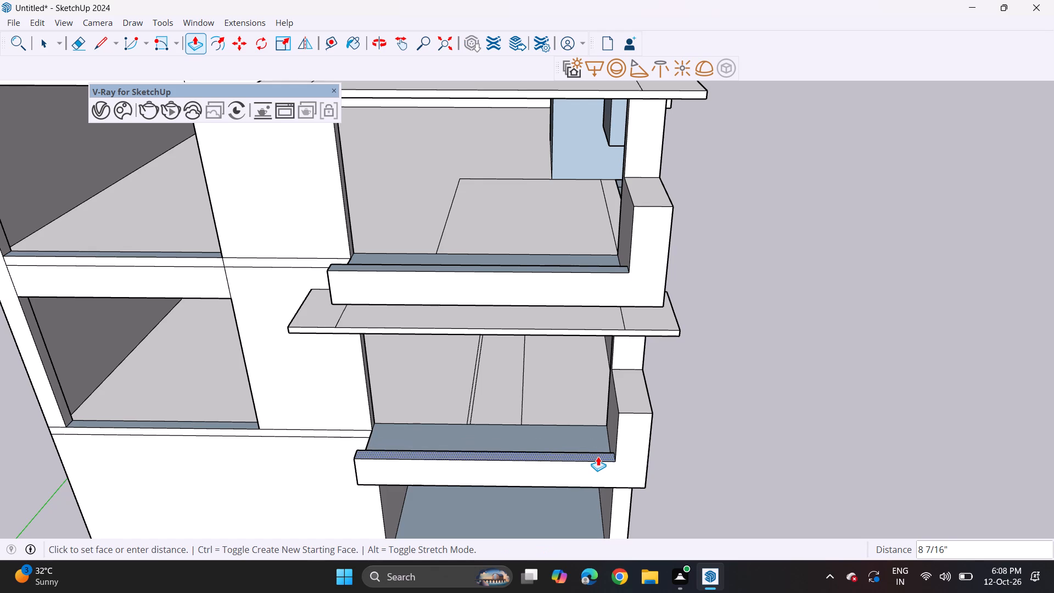
pyautogui.click(598, 460)
pyautogui.moveTo(608, 475); pyautogui.dragTo(579, 322, button='middle')
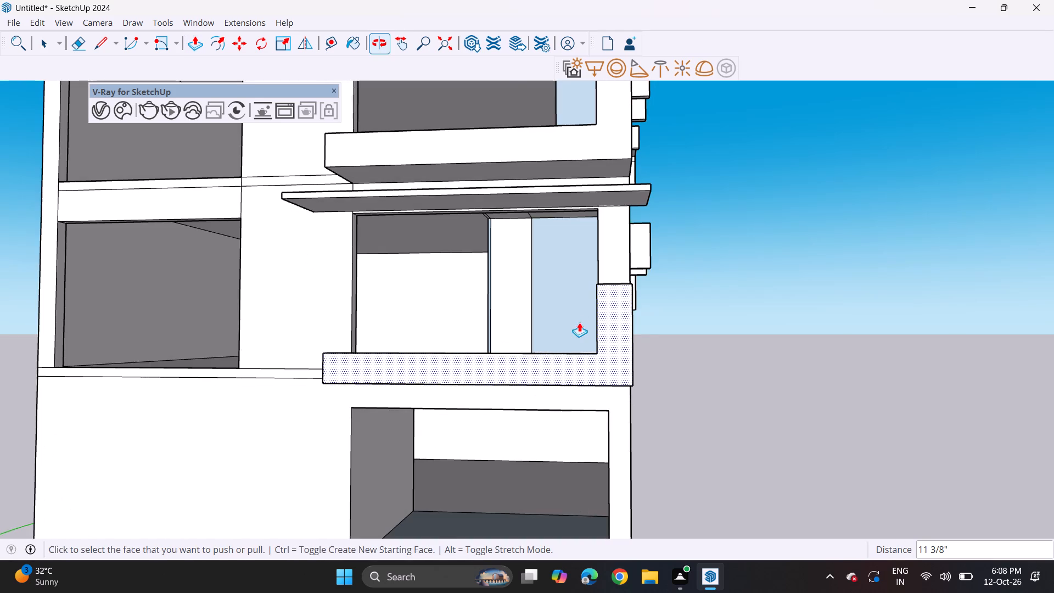
# Pull the narrow front strip of the third upper floor's balcony slab up about 1' 1 7/16" as a parapet.
pyautogui.scroll(-6, 576, 312)
pyautogui.keyDown('shift'); pyautogui.moveTo(575, 298); pyautogui.dragTo(486, 469, button='middle'); pyautogui.keyUp('shift')
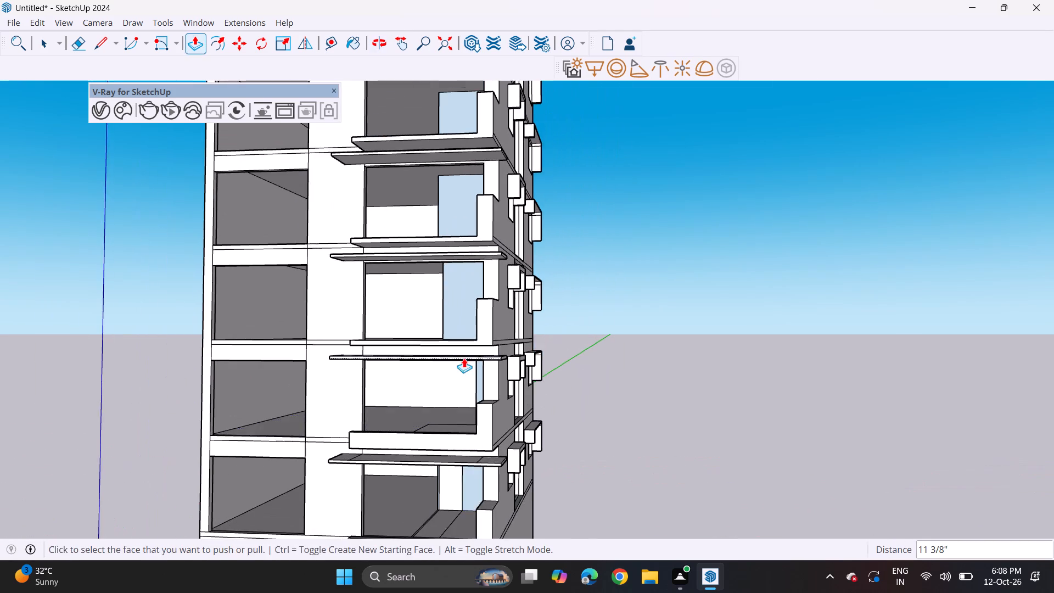
pyautogui.moveTo(464, 358); pyautogui.dragTo(462, 466, button='middle')
pyautogui.scroll(3, 441, 386)
pyautogui.click(455, 398)
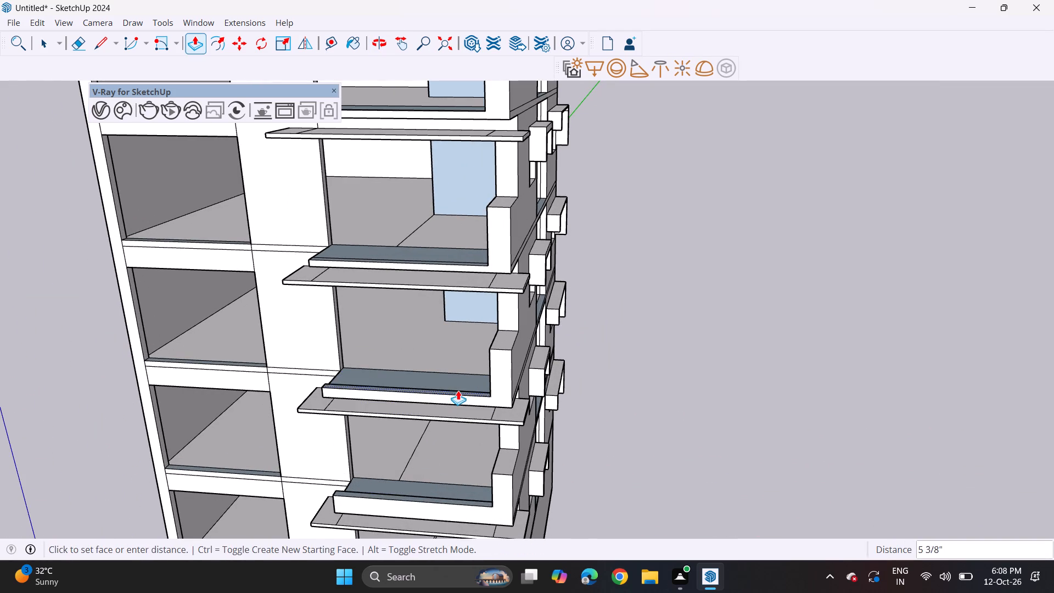
pyautogui.click(484, 383)
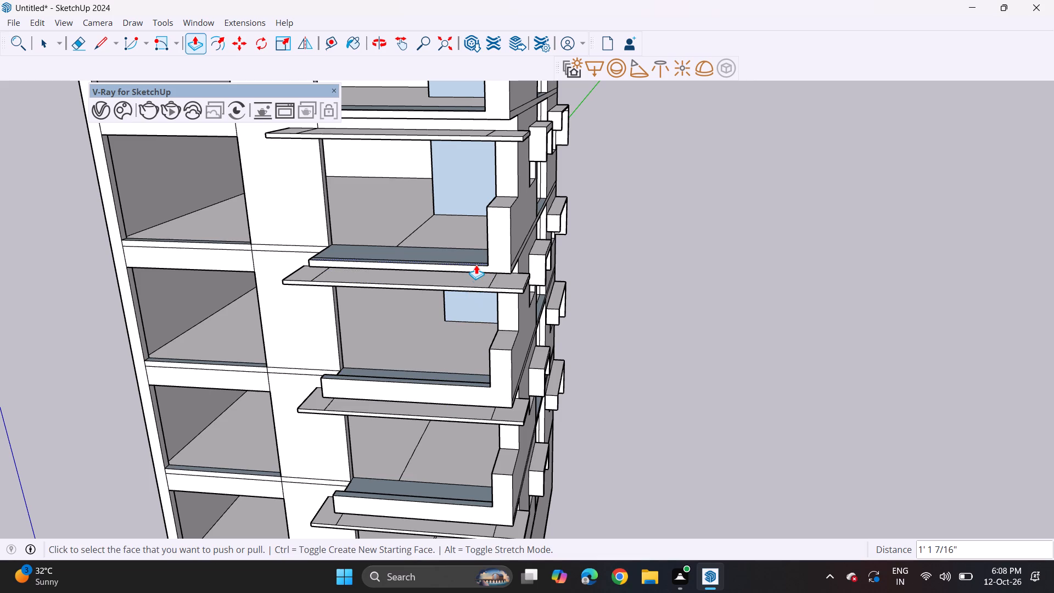
# Repeat the same parapet pull on the front strips of the fourth, fifth and top floors' balcony slabs.
pyautogui.doubleClick(476, 265)
pyautogui.keyDown('shift'); pyautogui.moveTo(504, 246); pyautogui.dragTo(487, 478, button='middle'); pyautogui.keyUp('shift')
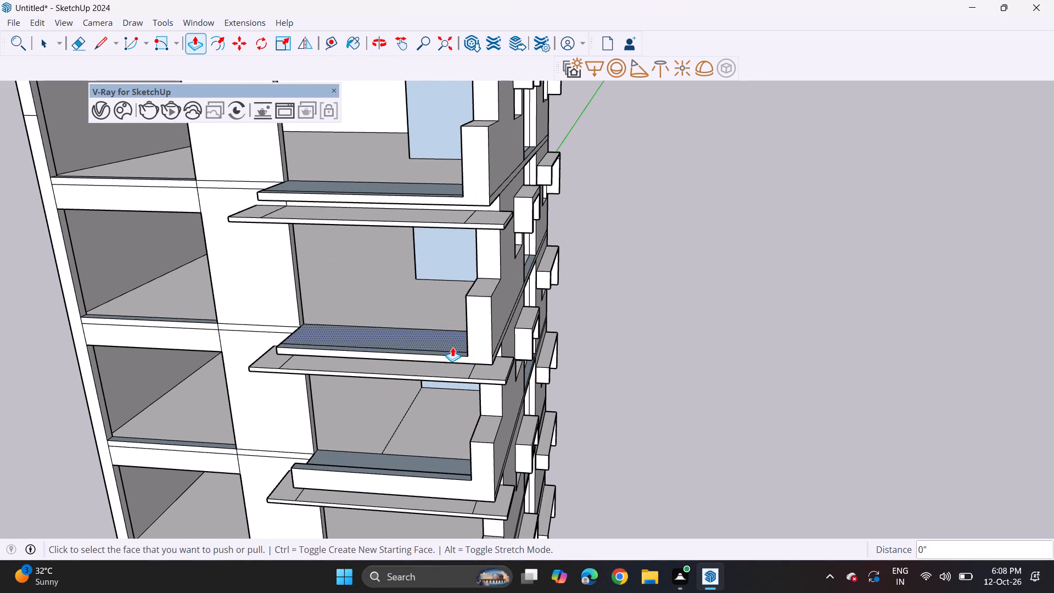
pyautogui.doubleClick(456, 354)
pyautogui.keyDown('shift'); pyautogui.moveTo(481, 328); pyautogui.dragTo(484, 483, button='middle'); pyautogui.keyUp('shift')
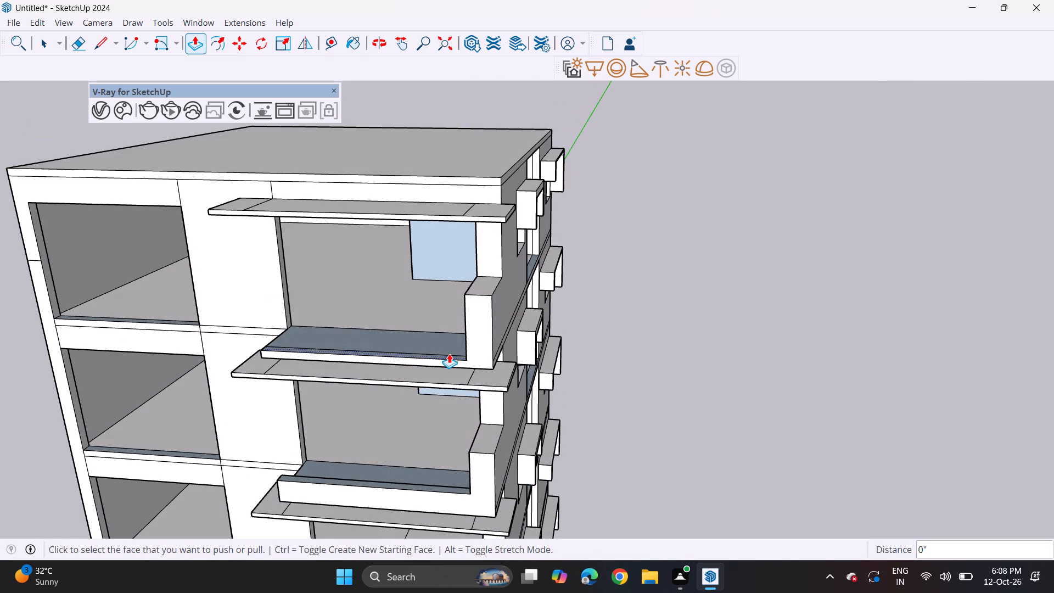
pyautogui.doubleClick(449, 356)
# Adjust the first upper floor's balcony parapet height by push/pulling its top face about 3/4".
pyautogui.scroll(-3, 474, 374)
pyautogui.moveTo(472, 393); pyautogui.dragTo(461, 357, button='middle')
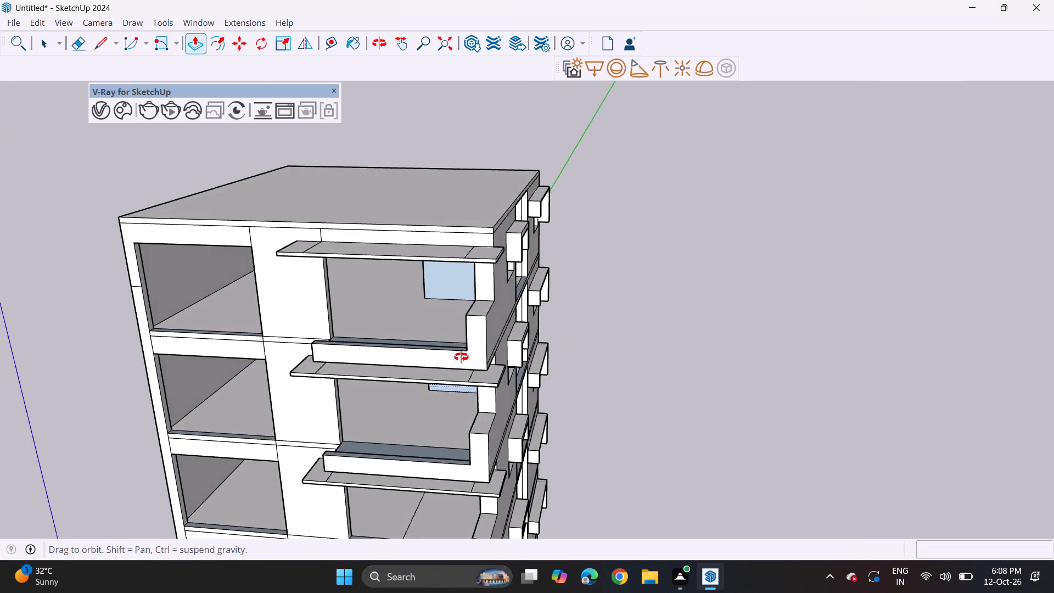
pyautogui.moveTo(461, 357); pyautogui.dragTo(449, 316, button='middle')
pyautogui.scroll(1, 449, 316)
pyautogui.scroll(-7, 441, 317)
pyautogui.moveTo(450, 427); pyautogui.dragTo(431, 327, button='middle')
pyautogui.moveTo(416, 442); pyautogui.dragTo(418, 419, button='middle')
pyautogui.keyDown('shift'); pyautogui.moveTo(418, 434); pyautogui.dragTo(441, 388, button='middle'); pyautogui.keyUp('shift')
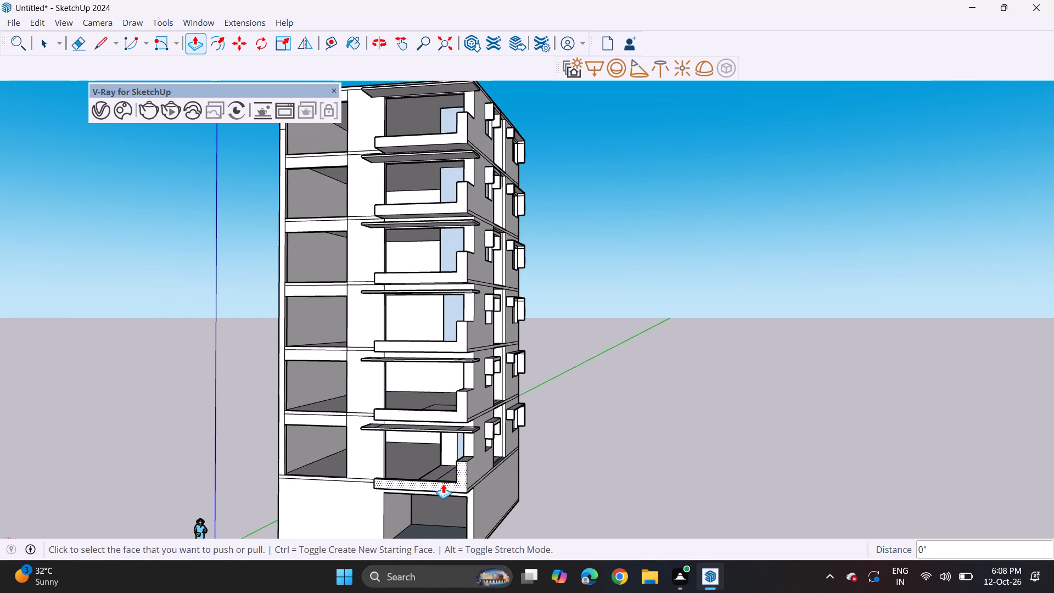
pyautogui.scroll(4, 443, 484)
pyautogui.moveTo(443, 484); pyautogui.dragTo(445, 535, button='middle')
pyautogui.scroll(4, 445, 514)
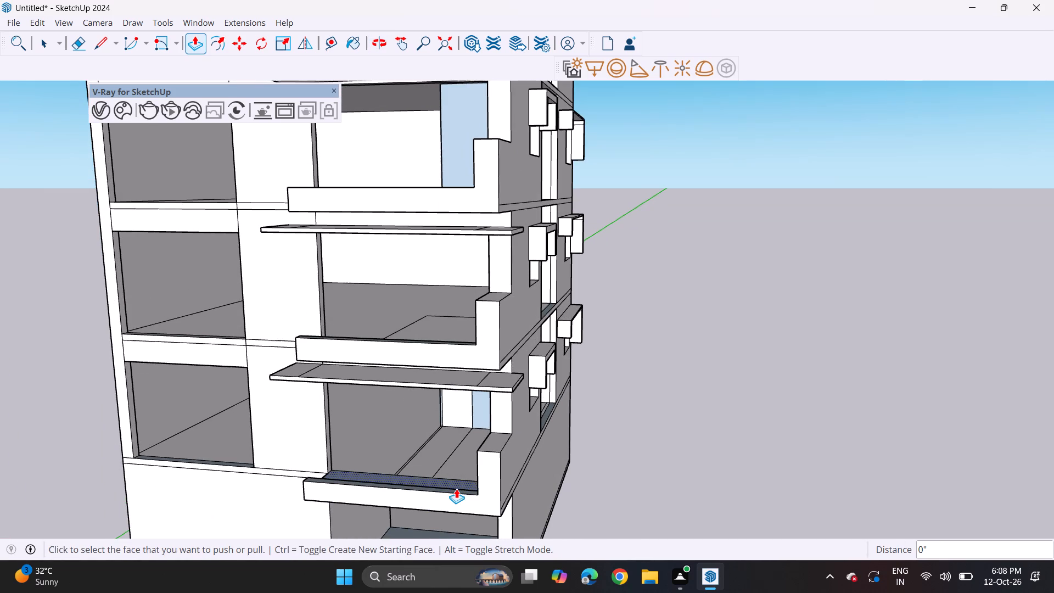
pyautogui.click(456, 492)
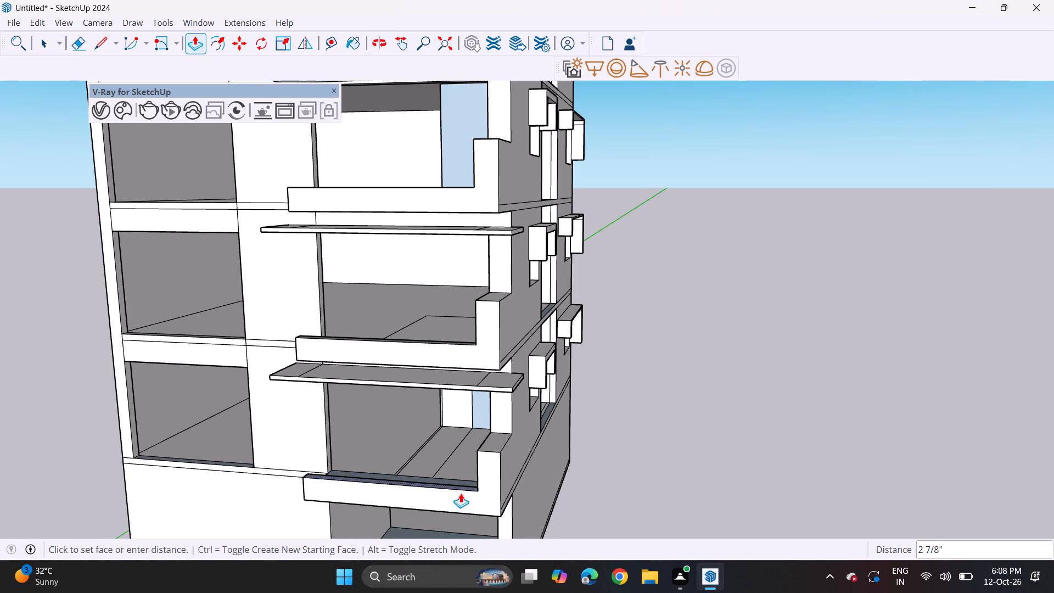
pyautogui.click(462, 490)
# Erase both cross lines on the first upper floor's canopy and the short vertical wall line just above it.
pyautogui.moveTo(496, 500); pyautogui.dragTo(490, 472, button='middle')
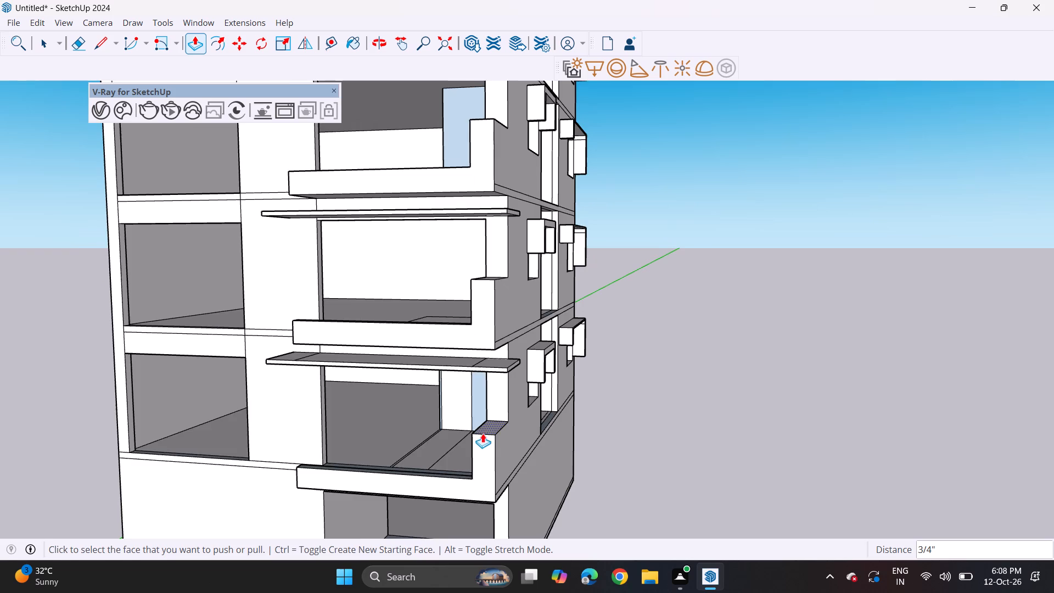
pyautogui.scroll(-3, 483, 433)
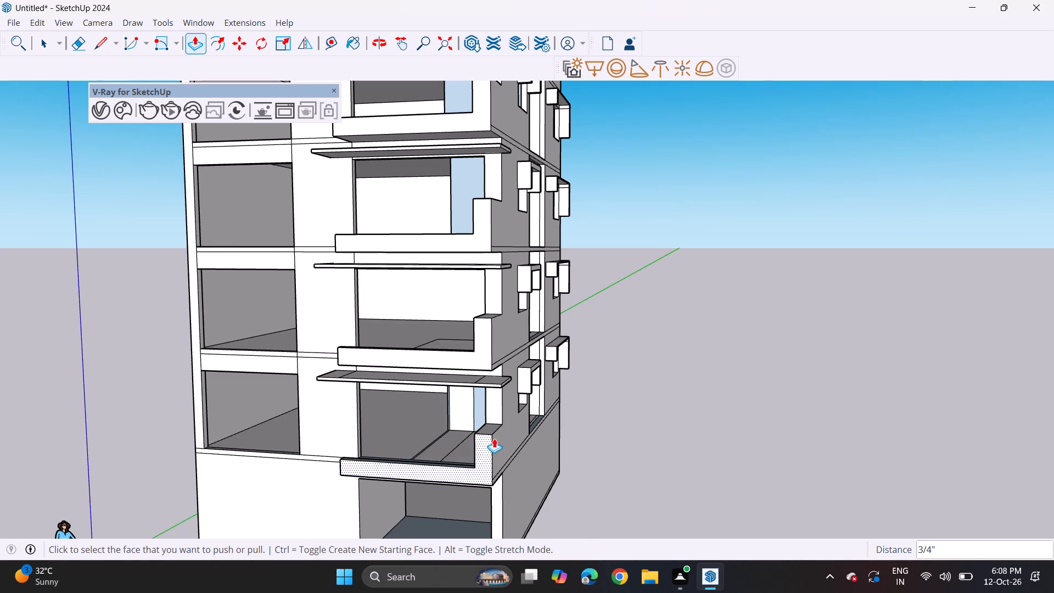
pyautogui.scroll(-4, 483, 310)
pyautogui.moveTo(461, 387); pyautogui.dragTo(458, 385, button='middle')
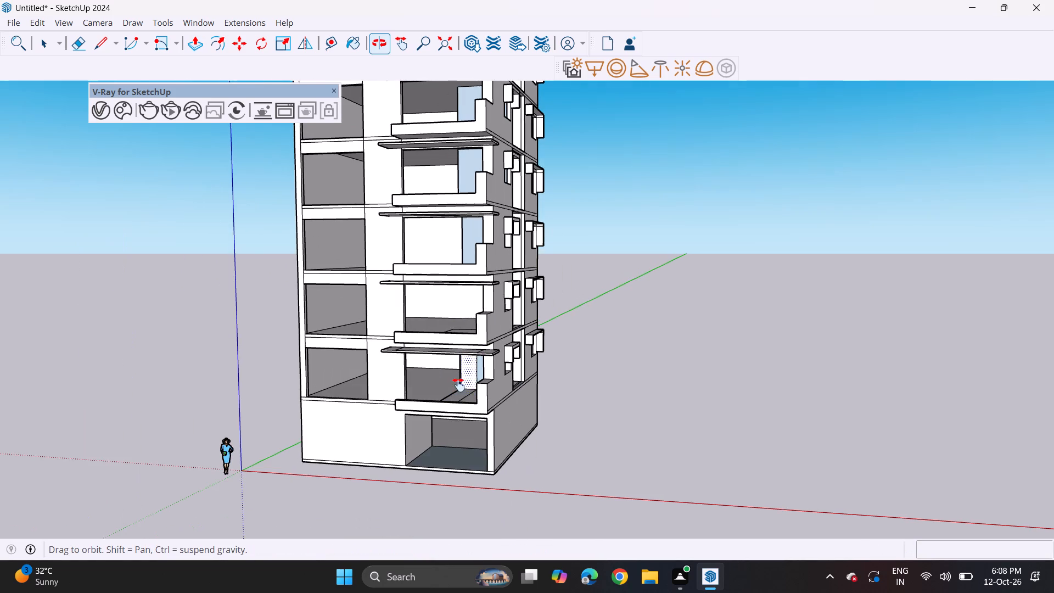
pyautogui.moveTo(458, 385); pyautogui.dragTo(480, 416, button='middle')
pyautogui.moveTo(481, 418); pyautogui.dragTo(497, 442, button='middle')
pyautogui.scroll(2, 525, 421)
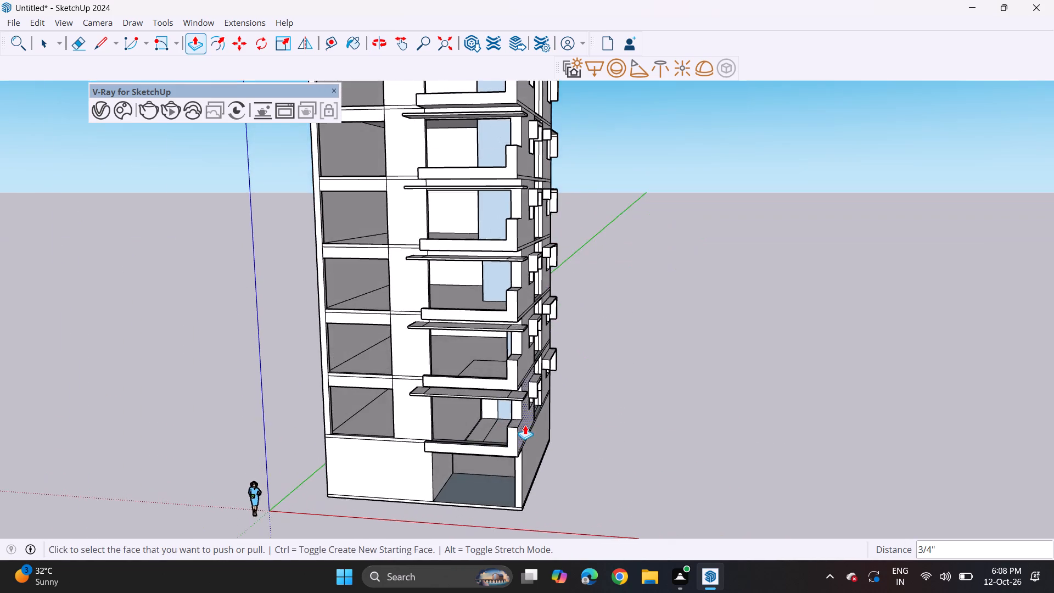
pyautogui.scroll(8, 525, 425)
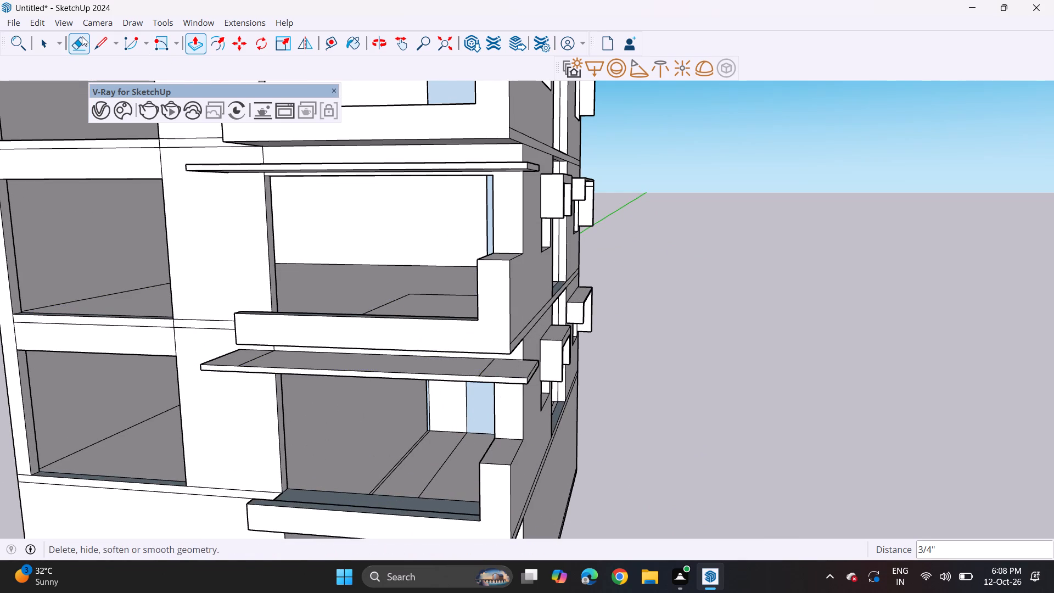
pyautogui.click(82, 36)
pyautogui.click(490, 366)
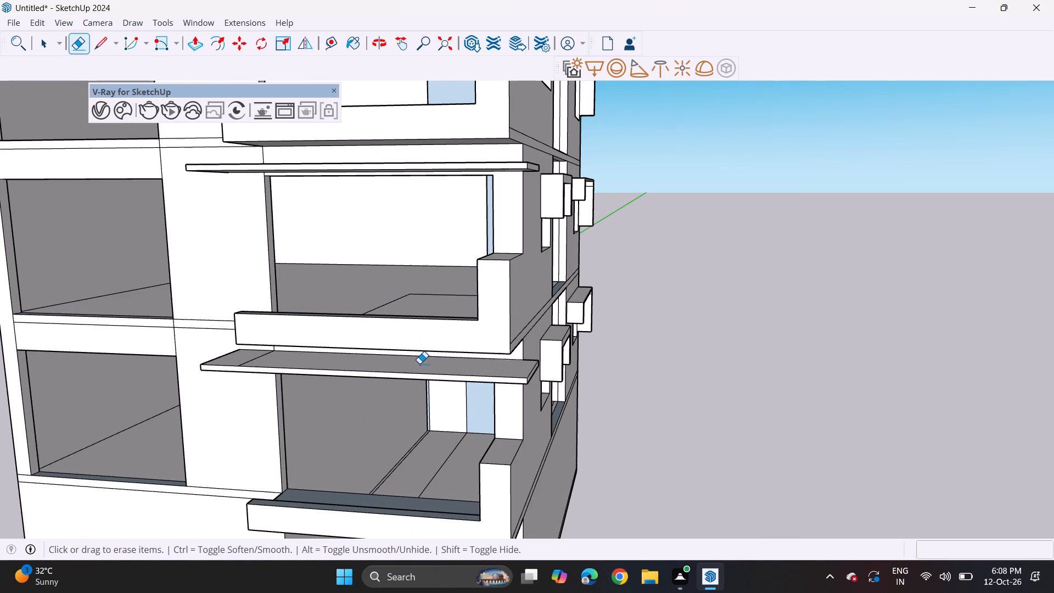
pyautogui.click(262, 358)
pyautogui.moveTo(276, 355); pyautogui.dragTo(283, 321, button='middle')
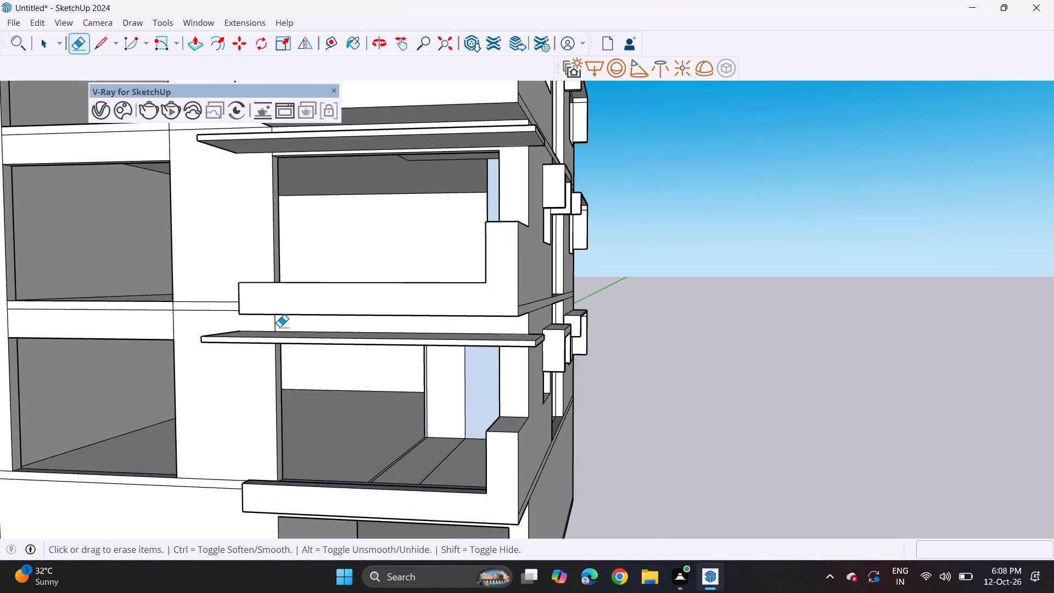
pyautogui.scroll(4, 276, 330)
pyautogui.click(273, 323)
pyautogui.moveTo(272, 323); pyautogui.dragTo(290, 321)
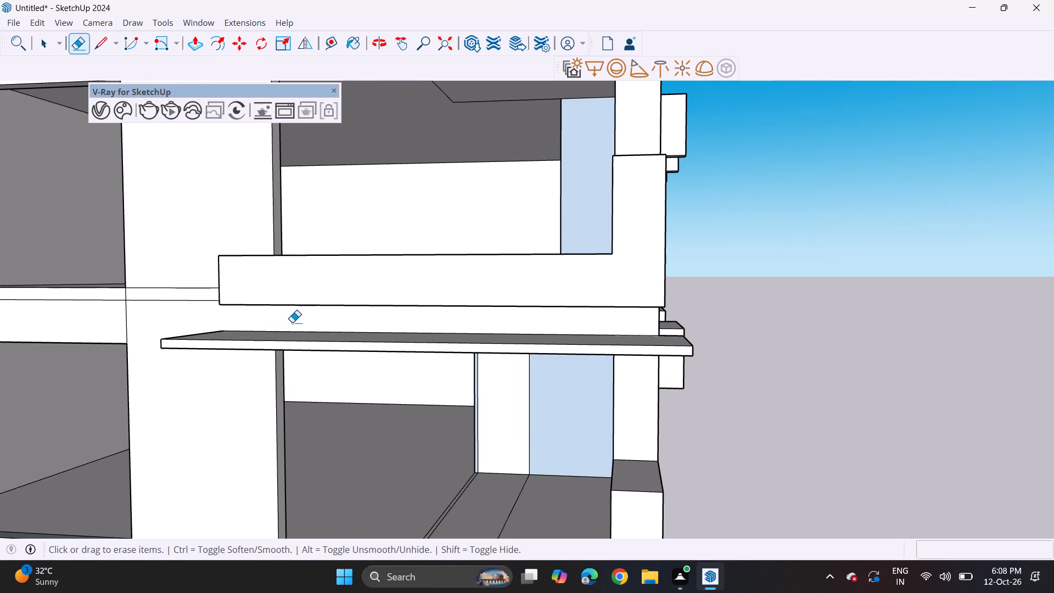
# Erase the short vertical wall lines just above the second and third upper floors' canopies.
pyautogui.scroll(-5, 548, 364)
pyautogui.keyDown('shift'); pyautogui.moveTo(504, 315); pyautogui.dragTo(501, 430, button='middle'); pyautogui.keyUp('shift')
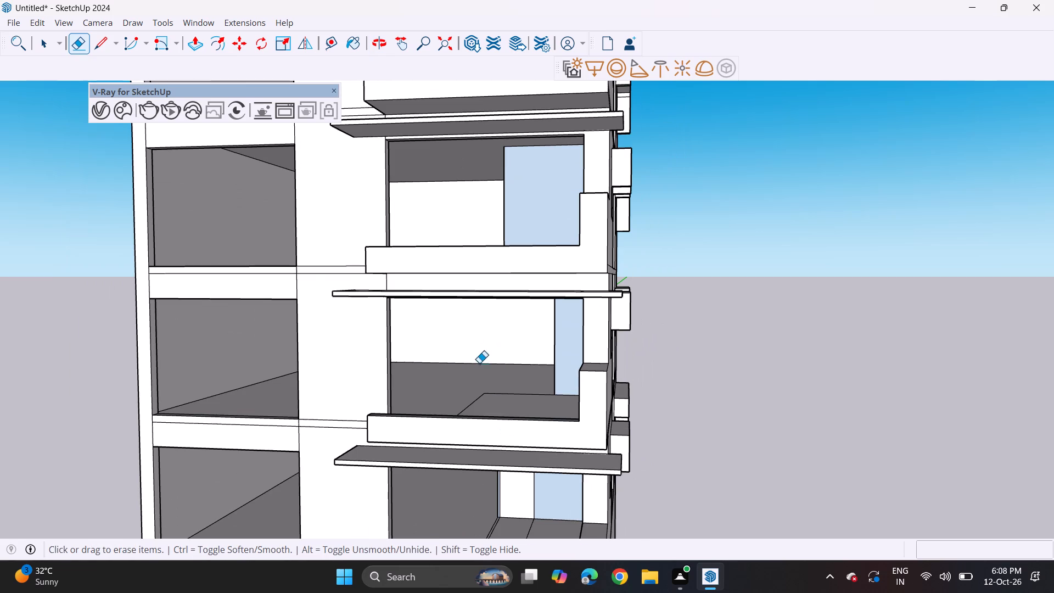
pyautogui.click(388, 283)
pyautogui.keyDown('shift'); pyautogui.moveTo(554, 281); pyautogui.dragTo(557, 432, button='middle'); pyautogui.keyUp('shift')
pyautogui.click(386, 267)
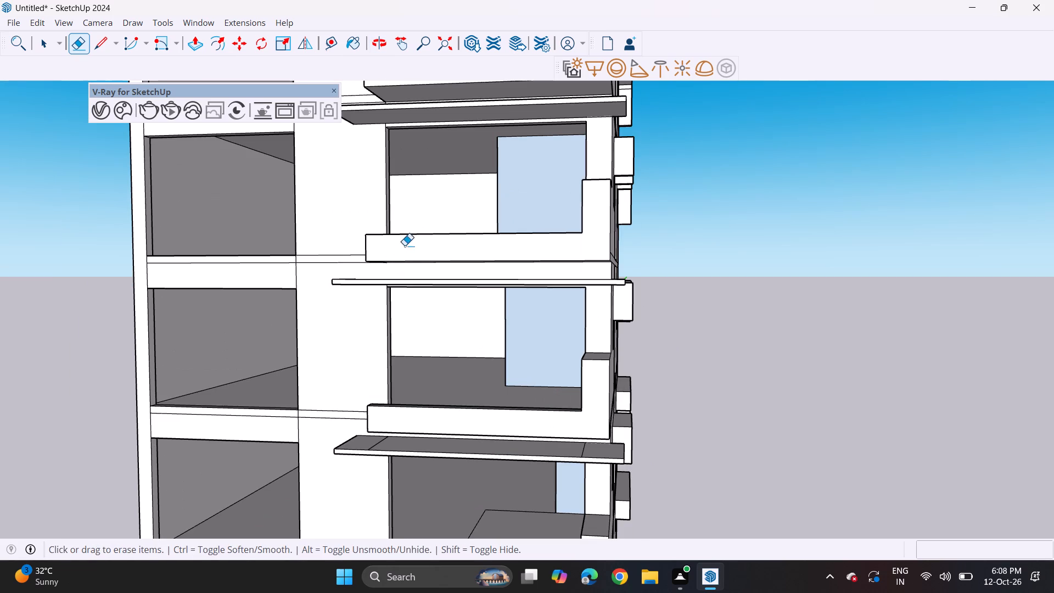
# Remove the short vertical wall line above the fourth upper floor's canopy and both cross lines on that canopy.
pyautogui.keyDown('shift'); pyautogui.moveTo(416, 228); pyautogui.dragTo(413, 428, button='middle'); pyautogui.keyUp('shift')
pyautogui.moveTo(458, 217); pyautogui.dragTo(486, 389, button='middle')
pyautogui.keyDown('shift'); pyautogui.moveTo(483, 197); pyautogui.dragTo(483, 209, button='middle'); pyautogui.keyUp('shift')
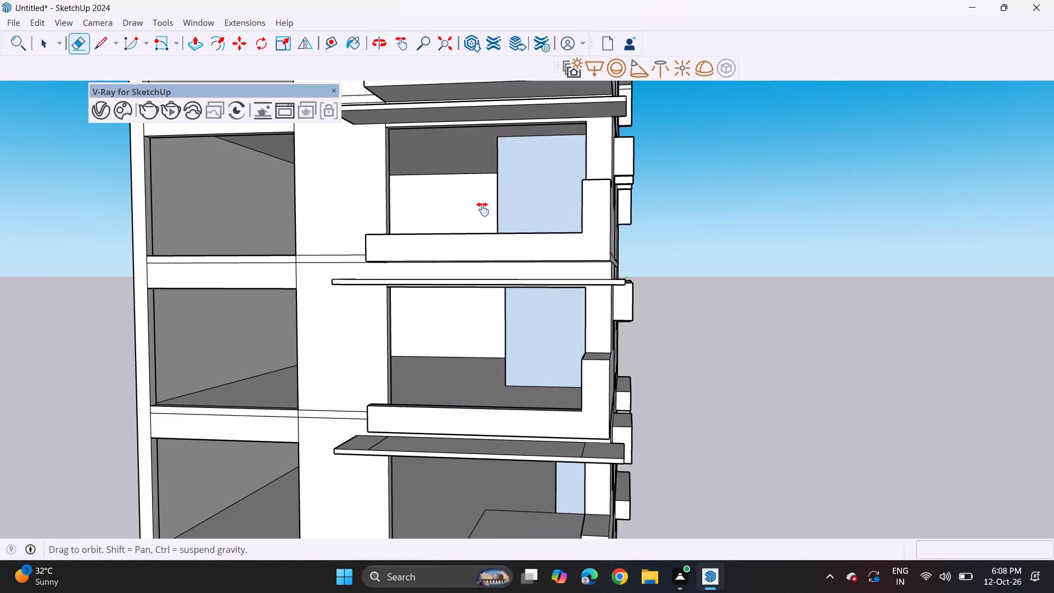
pyautogui.keyDown('shift'); pyautogui.moveTo(483, 209); pyautogui.dragTo(483, 338, button='middle'); pyautogui.keyUp('shift')
pyautogui.scroll(5, 408, 340)
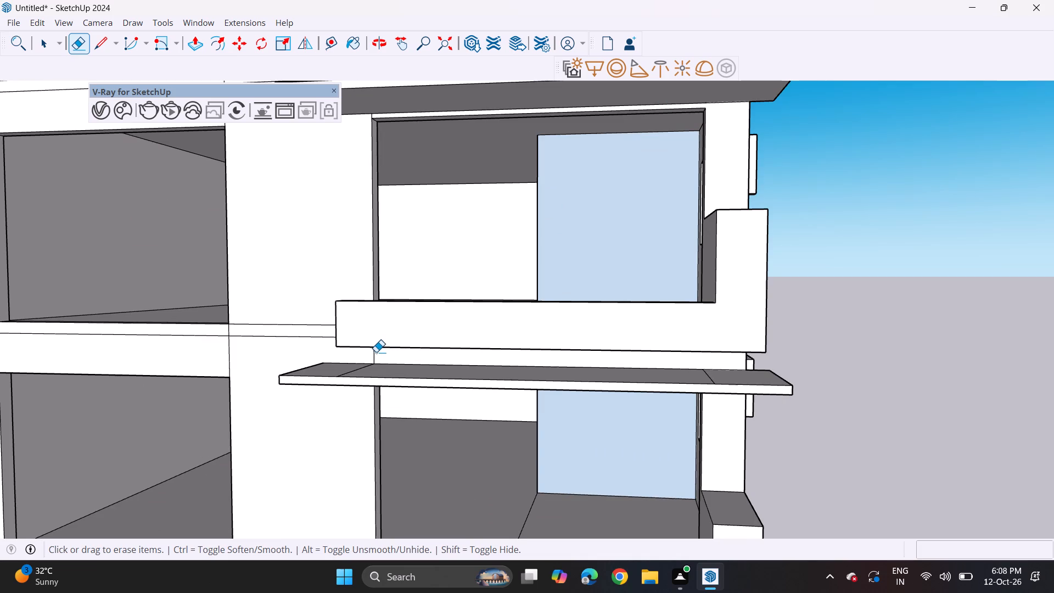
pyautogui.click(374, 356)
pyautogui.click(356, 368)
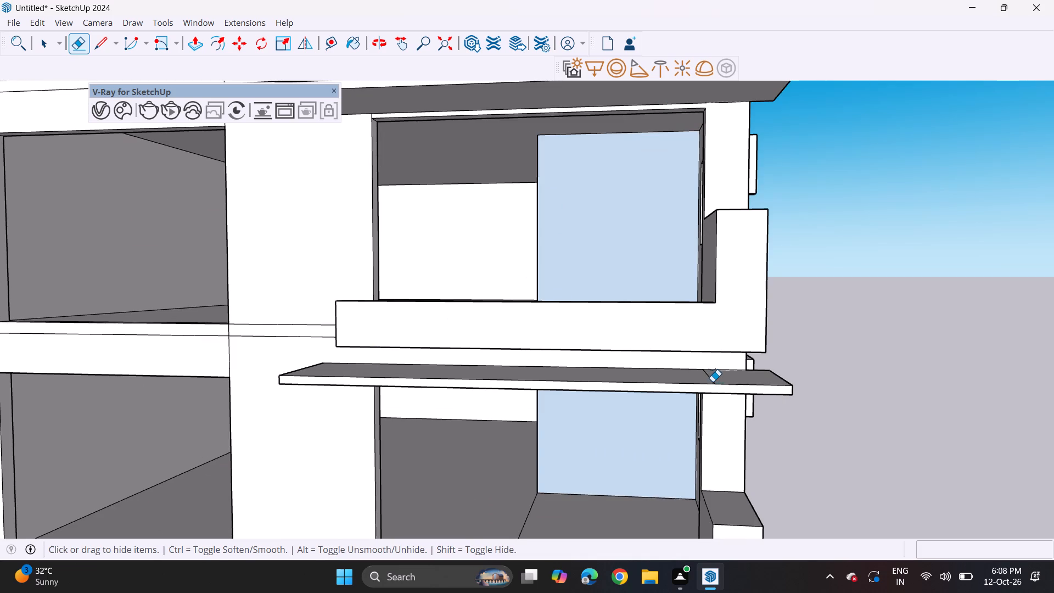
pyautogui.click(713, 382)
# Remove the short vertical wall line above the fifth upper floor's canopy and both cross lines on that canopy.
pyautogui.keyDown('shift'); pyautogui.moveTo(694, 225); pyautogui.dragTo(675, 390, button='middle'); pyautogui.keyUp('shift')
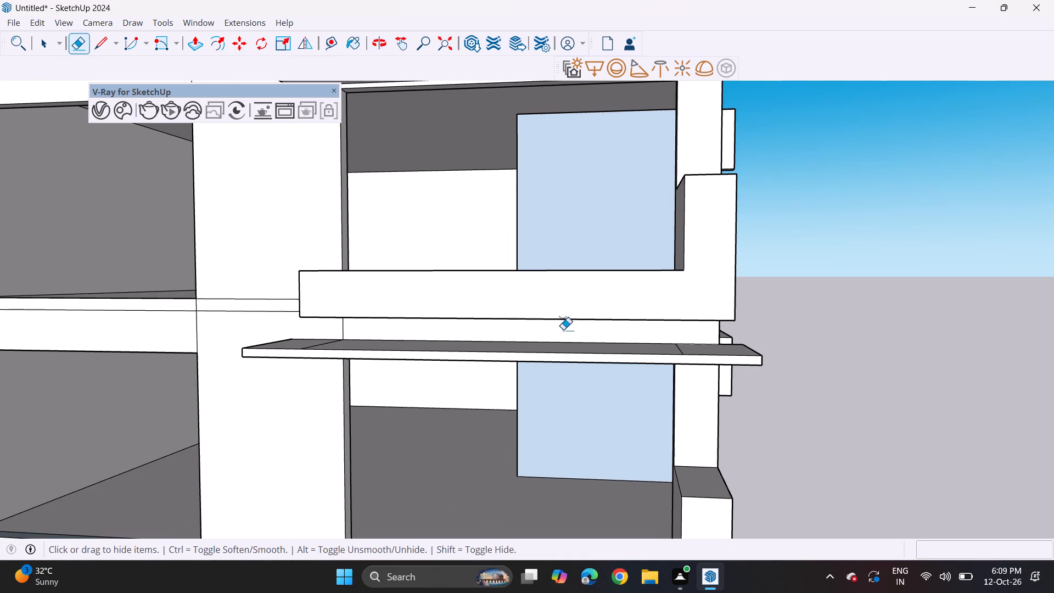
pyautogui.click(342, 329)
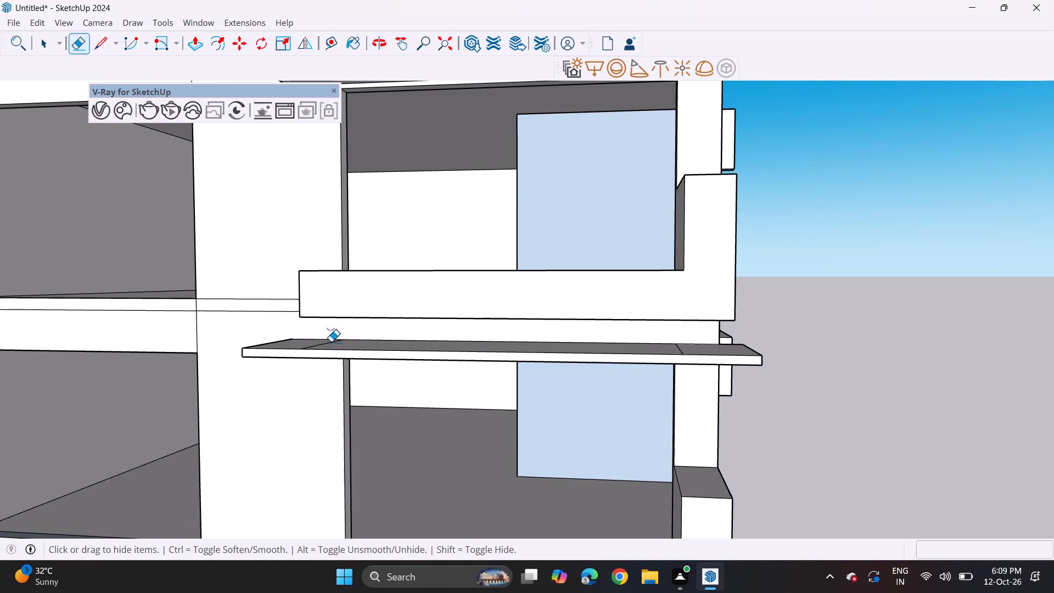
pyautogui.click(331, 342)
pyautogui.keyDown('shift'); pyautogui.moveTo(451, 271); pyautogui.dragTo(452, 411, button='middle'); pyautogui.keyUp('shift')
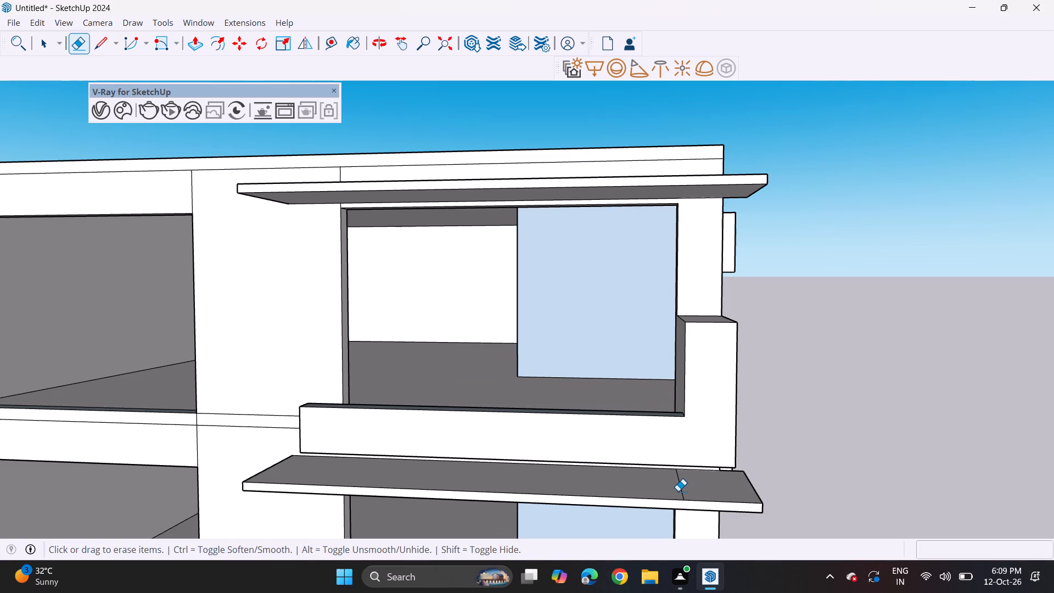
pyautogui.doubleClick(678, 491)
pyautogui.click(684, 488)
# Examine the balcony parapets and canopies on every floor from the building's front corner.
pyautogui.moveTo(677, 472); pyautogui.dragTo(671, 440, button='middle')
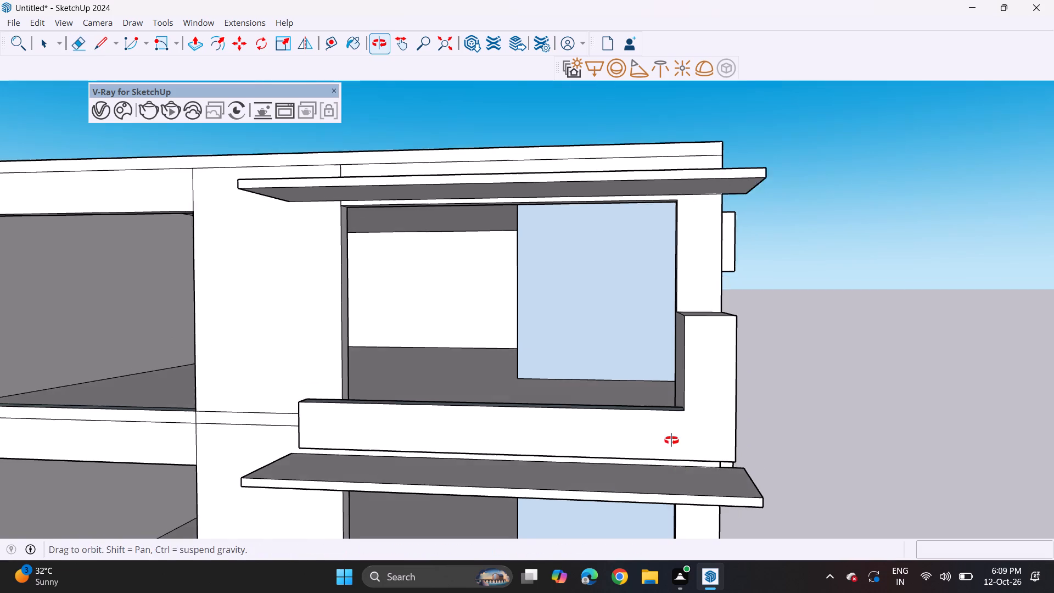
pyautogui.moveTo(671, 440); pyautogui.dragTo(670, 433, button='middle')
pyautogui.scroll(-6, 575, 283)
pyautogui.keyDown('shift'); pyautogui.moveTo(606, 448); pyautogui.dragTo(547, 230, button='middle'); pyautogui.keyUp('shift')
pyautogui.scroll(-3, 552, 253)
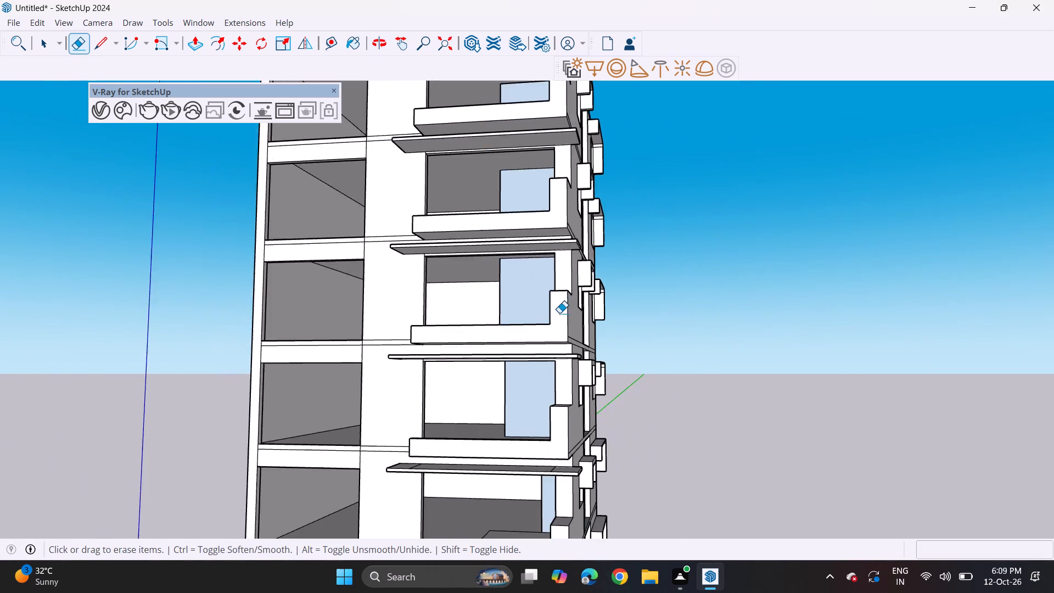
pyautogui.scroll(-5, 559, 313)
pyautogui.keyDown('shift'); pyautogui.moveTo(563, 435); pyautogui.dragTo(545, 359, button='middle'); pyautogui.keyUp('shift')
pyautogui.moveTo(545, 358); pyautogui.dragTo(531, 423, button='middle')
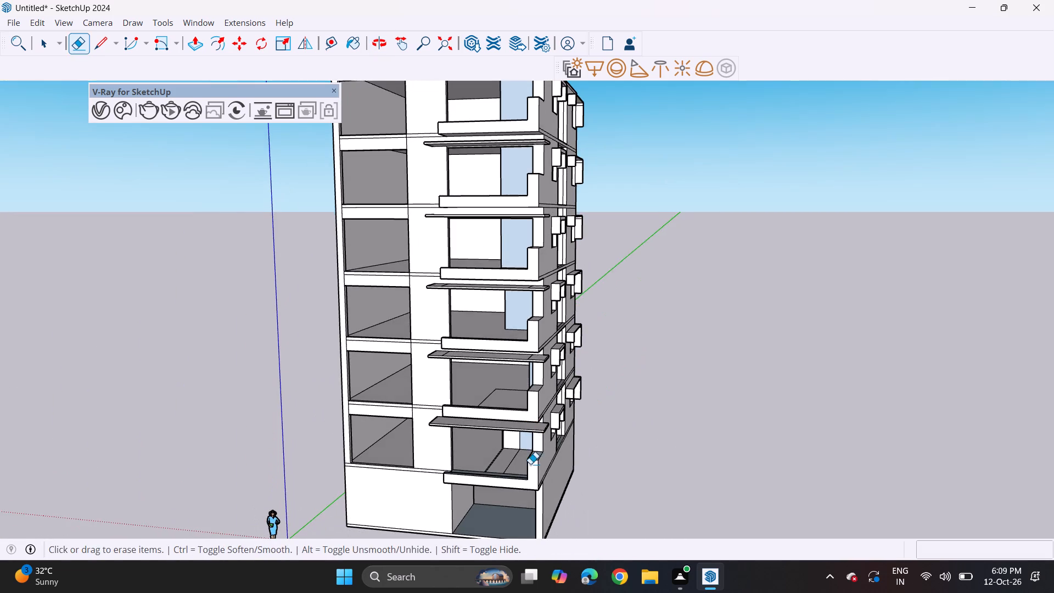
pyautogui.moveTo(530, 464); pyautogui.dragTo(524, 419, button='middle')
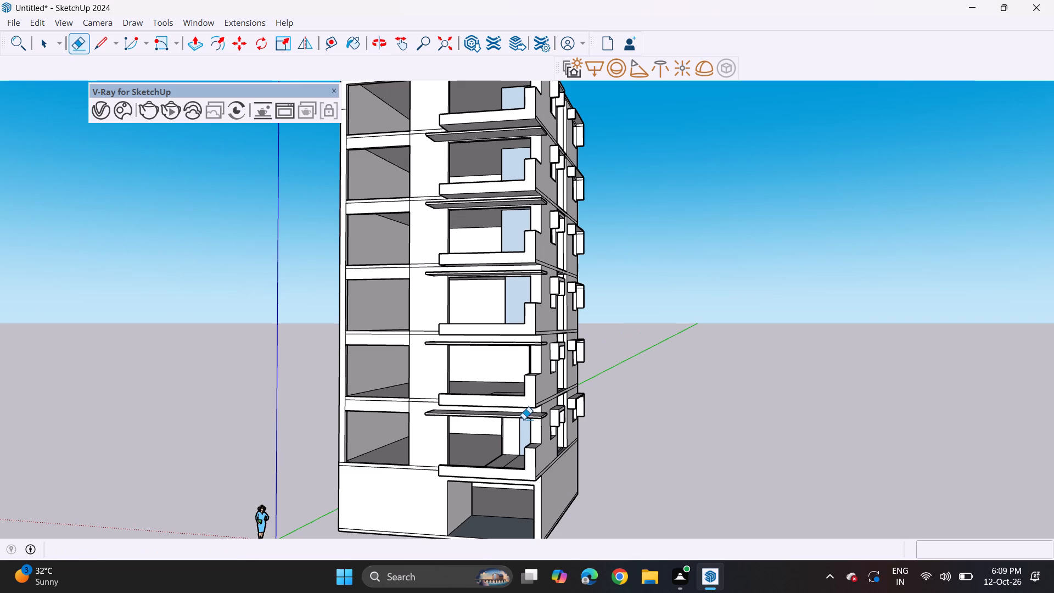
pyautogui.scroll(-2, 534, 453)
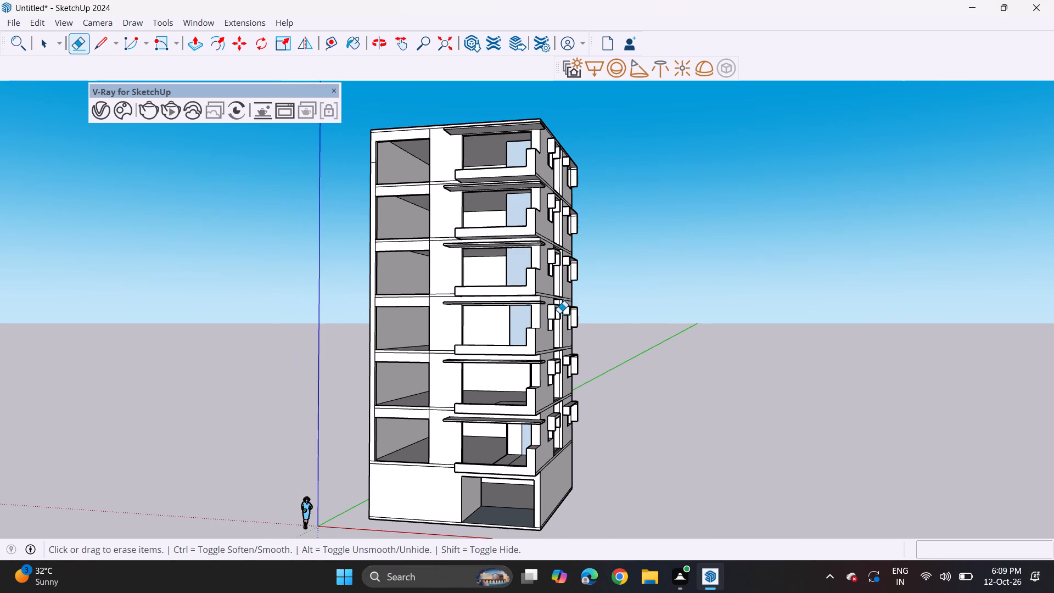
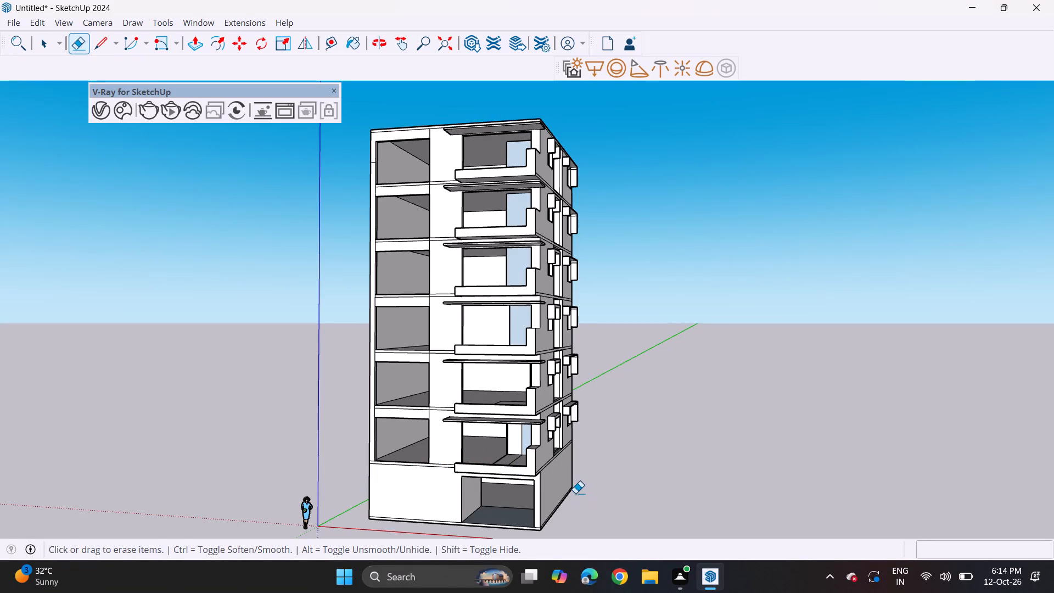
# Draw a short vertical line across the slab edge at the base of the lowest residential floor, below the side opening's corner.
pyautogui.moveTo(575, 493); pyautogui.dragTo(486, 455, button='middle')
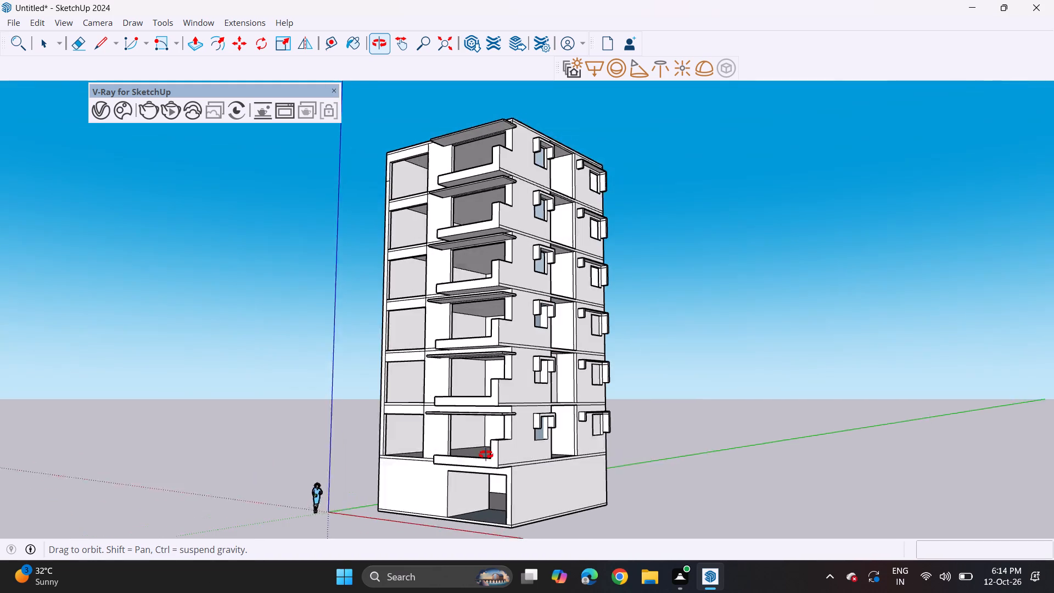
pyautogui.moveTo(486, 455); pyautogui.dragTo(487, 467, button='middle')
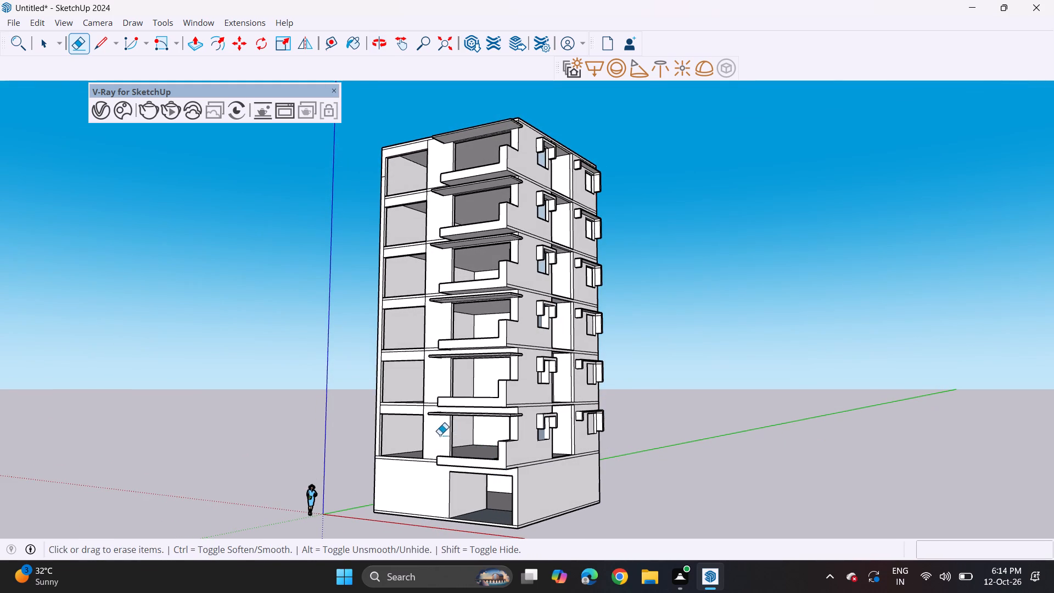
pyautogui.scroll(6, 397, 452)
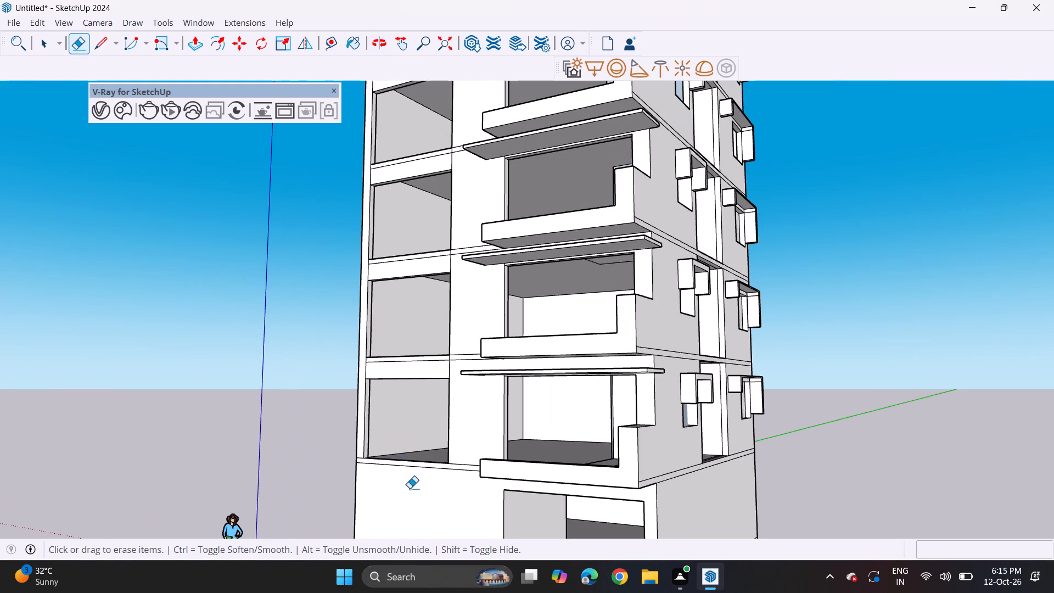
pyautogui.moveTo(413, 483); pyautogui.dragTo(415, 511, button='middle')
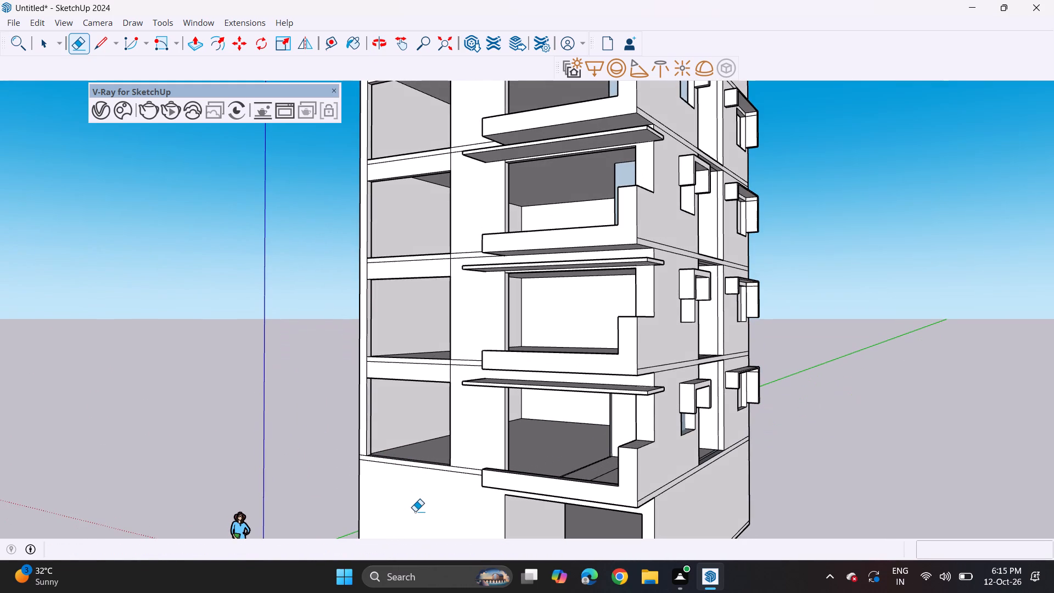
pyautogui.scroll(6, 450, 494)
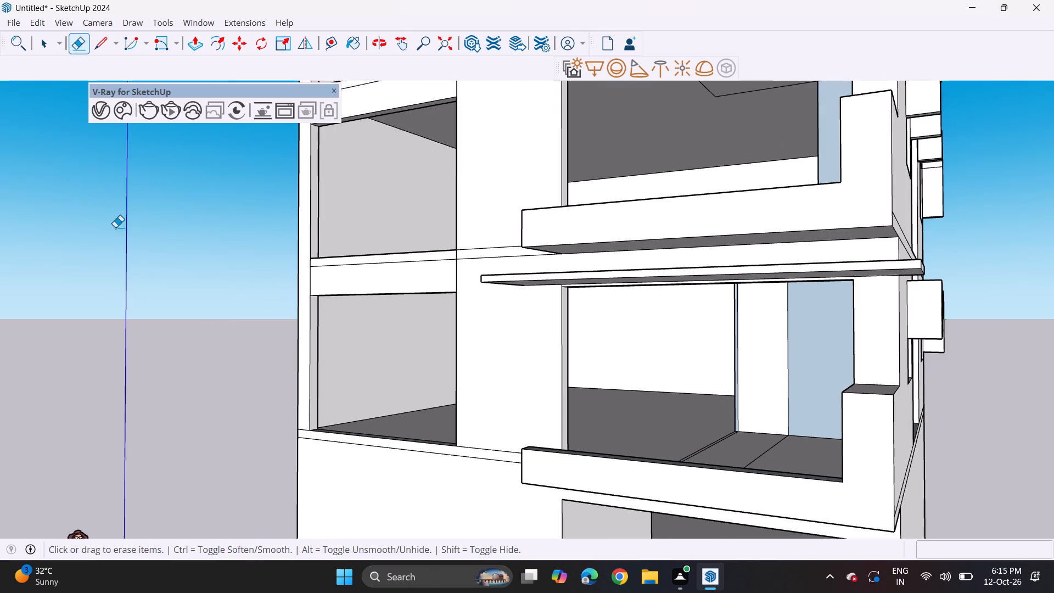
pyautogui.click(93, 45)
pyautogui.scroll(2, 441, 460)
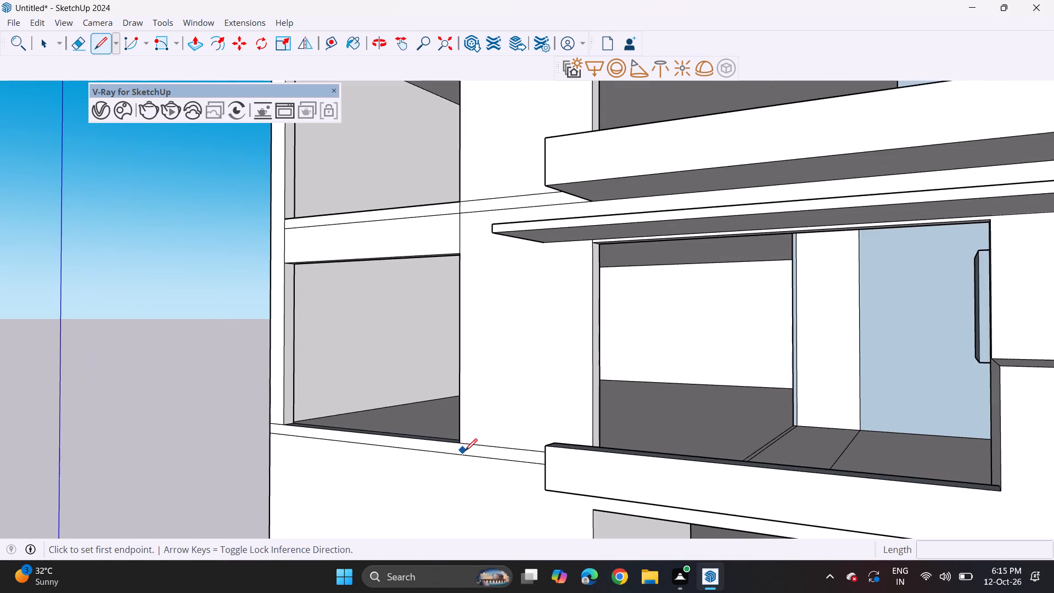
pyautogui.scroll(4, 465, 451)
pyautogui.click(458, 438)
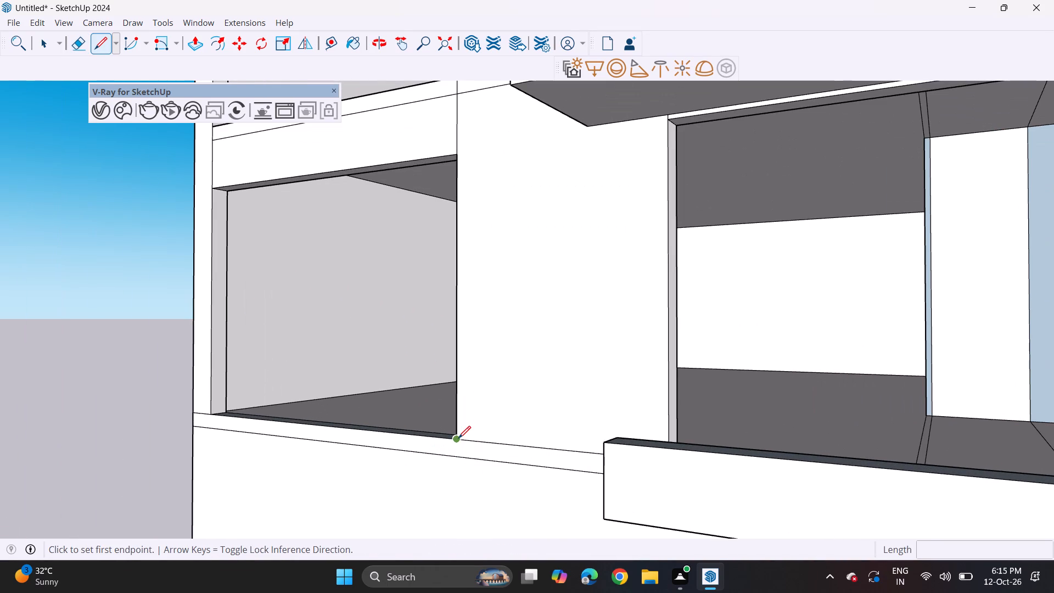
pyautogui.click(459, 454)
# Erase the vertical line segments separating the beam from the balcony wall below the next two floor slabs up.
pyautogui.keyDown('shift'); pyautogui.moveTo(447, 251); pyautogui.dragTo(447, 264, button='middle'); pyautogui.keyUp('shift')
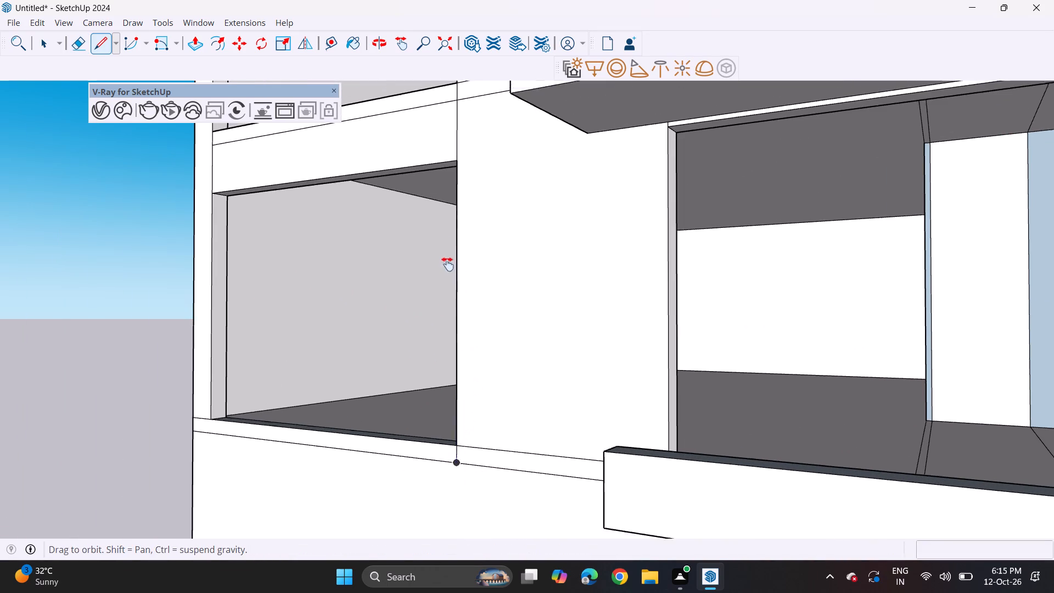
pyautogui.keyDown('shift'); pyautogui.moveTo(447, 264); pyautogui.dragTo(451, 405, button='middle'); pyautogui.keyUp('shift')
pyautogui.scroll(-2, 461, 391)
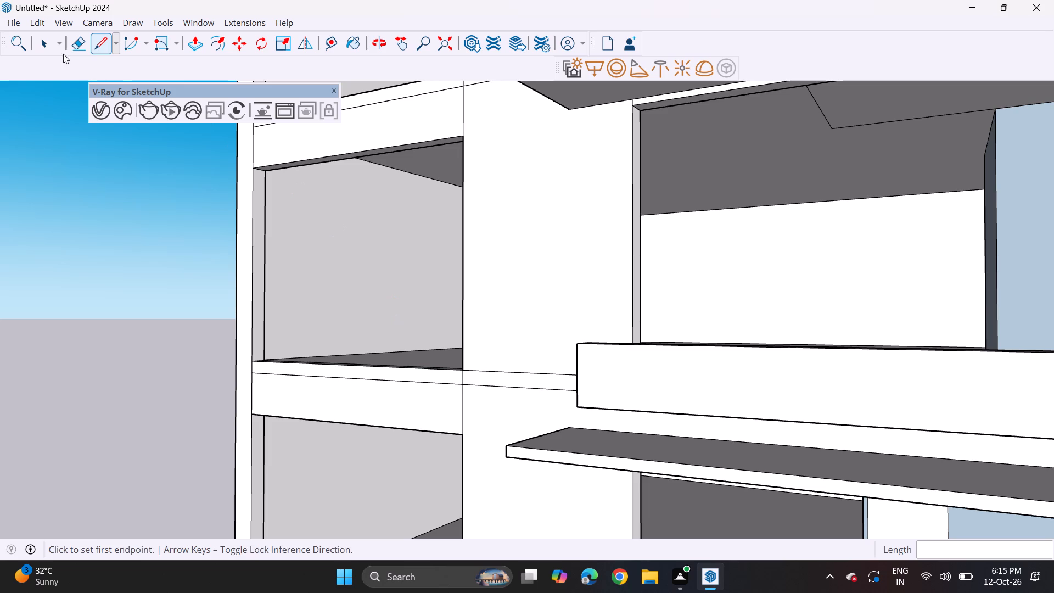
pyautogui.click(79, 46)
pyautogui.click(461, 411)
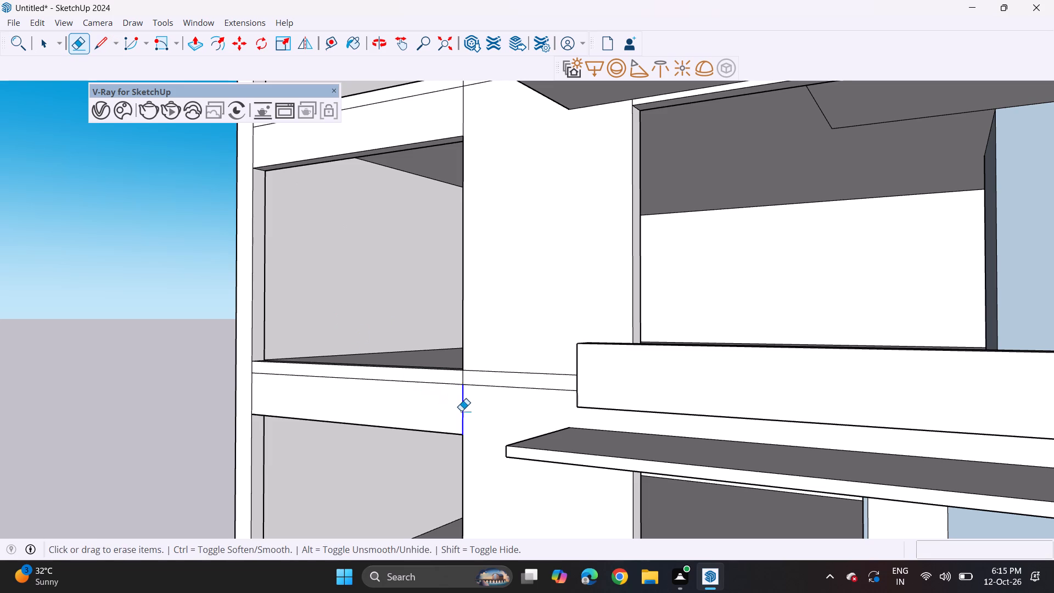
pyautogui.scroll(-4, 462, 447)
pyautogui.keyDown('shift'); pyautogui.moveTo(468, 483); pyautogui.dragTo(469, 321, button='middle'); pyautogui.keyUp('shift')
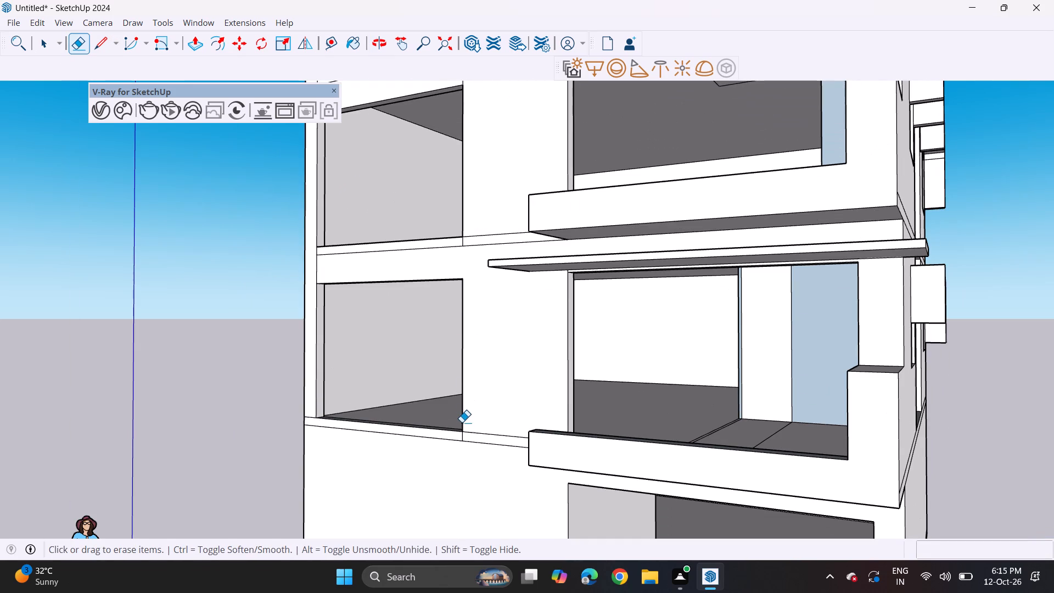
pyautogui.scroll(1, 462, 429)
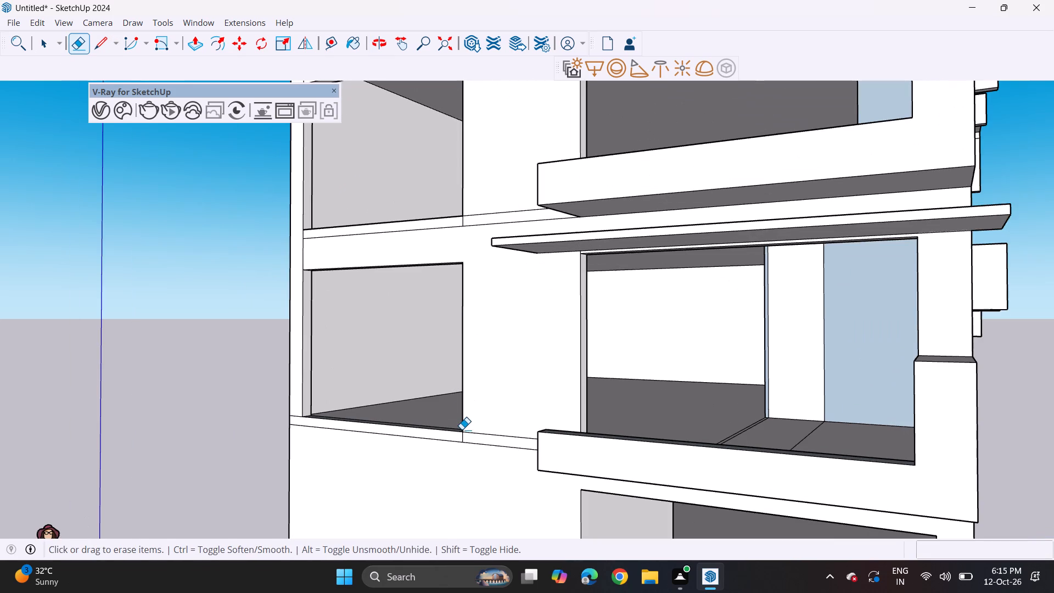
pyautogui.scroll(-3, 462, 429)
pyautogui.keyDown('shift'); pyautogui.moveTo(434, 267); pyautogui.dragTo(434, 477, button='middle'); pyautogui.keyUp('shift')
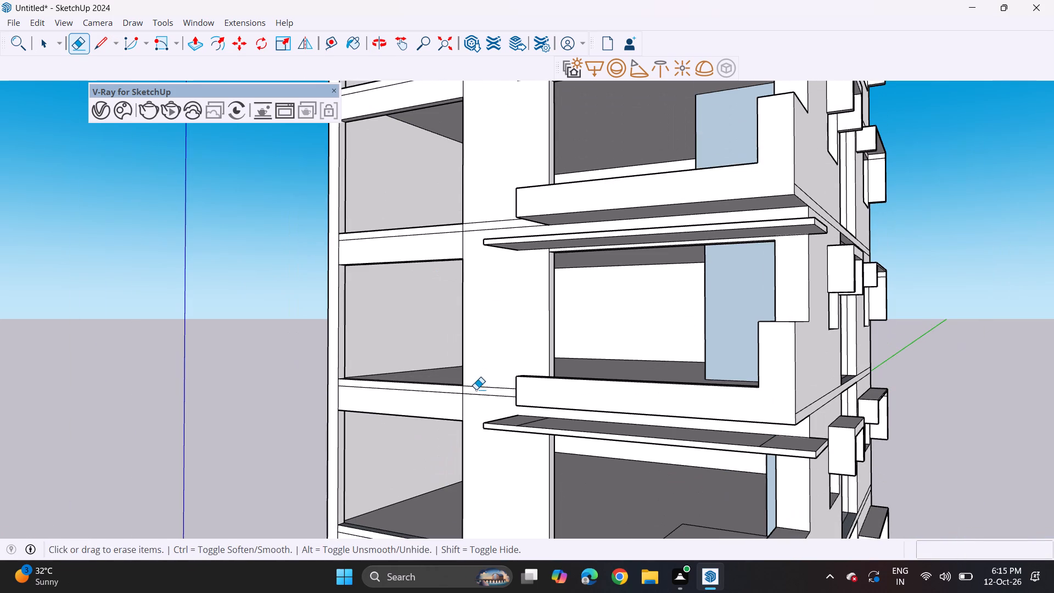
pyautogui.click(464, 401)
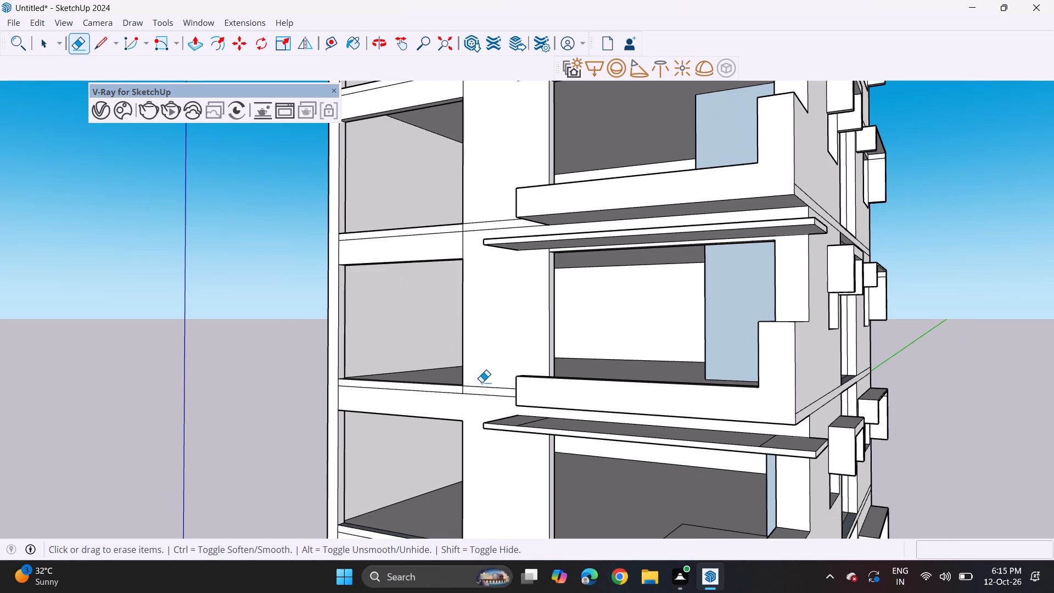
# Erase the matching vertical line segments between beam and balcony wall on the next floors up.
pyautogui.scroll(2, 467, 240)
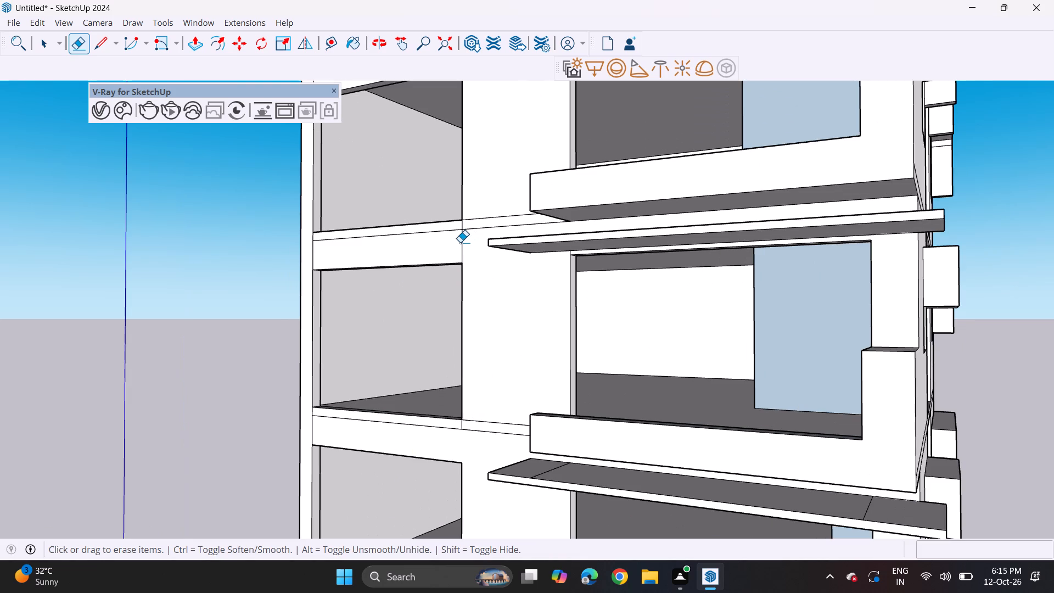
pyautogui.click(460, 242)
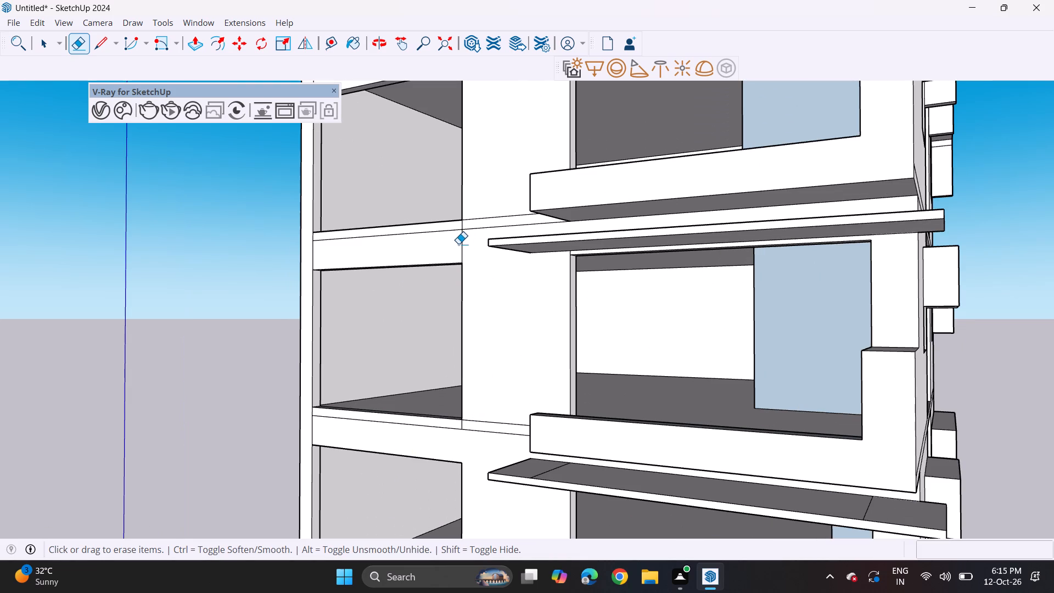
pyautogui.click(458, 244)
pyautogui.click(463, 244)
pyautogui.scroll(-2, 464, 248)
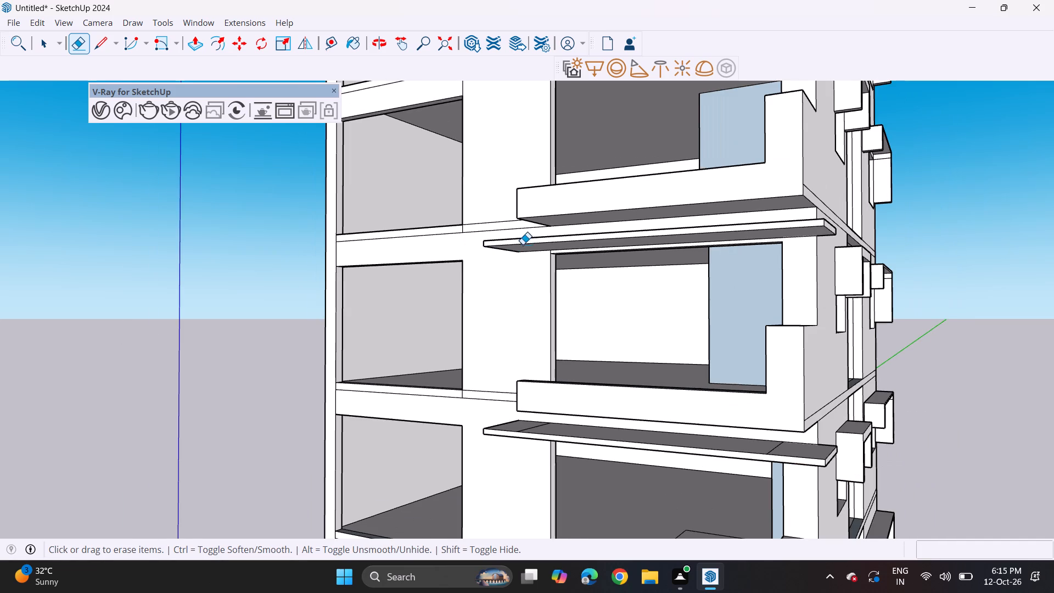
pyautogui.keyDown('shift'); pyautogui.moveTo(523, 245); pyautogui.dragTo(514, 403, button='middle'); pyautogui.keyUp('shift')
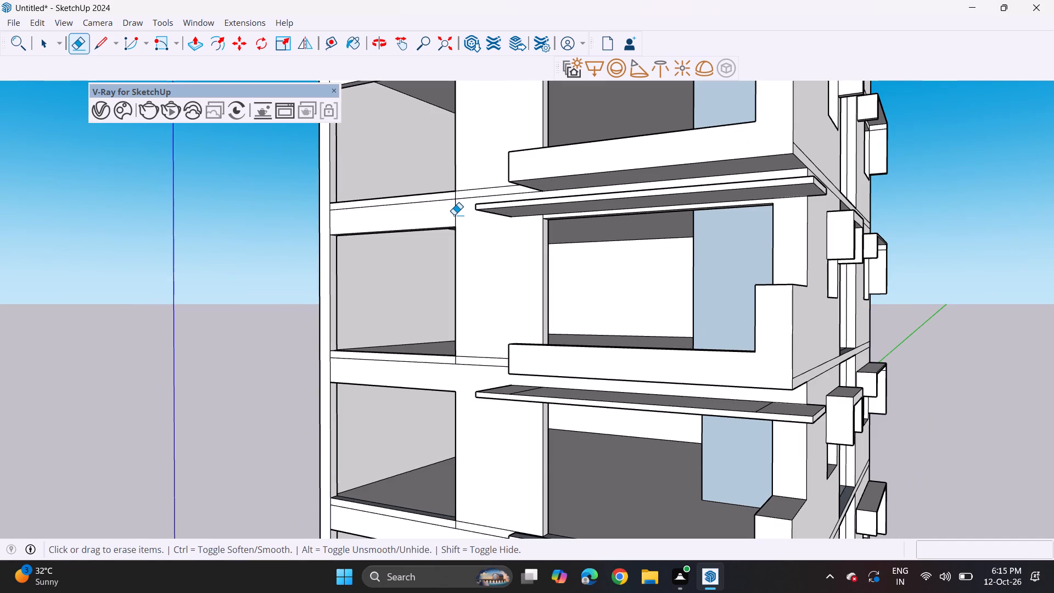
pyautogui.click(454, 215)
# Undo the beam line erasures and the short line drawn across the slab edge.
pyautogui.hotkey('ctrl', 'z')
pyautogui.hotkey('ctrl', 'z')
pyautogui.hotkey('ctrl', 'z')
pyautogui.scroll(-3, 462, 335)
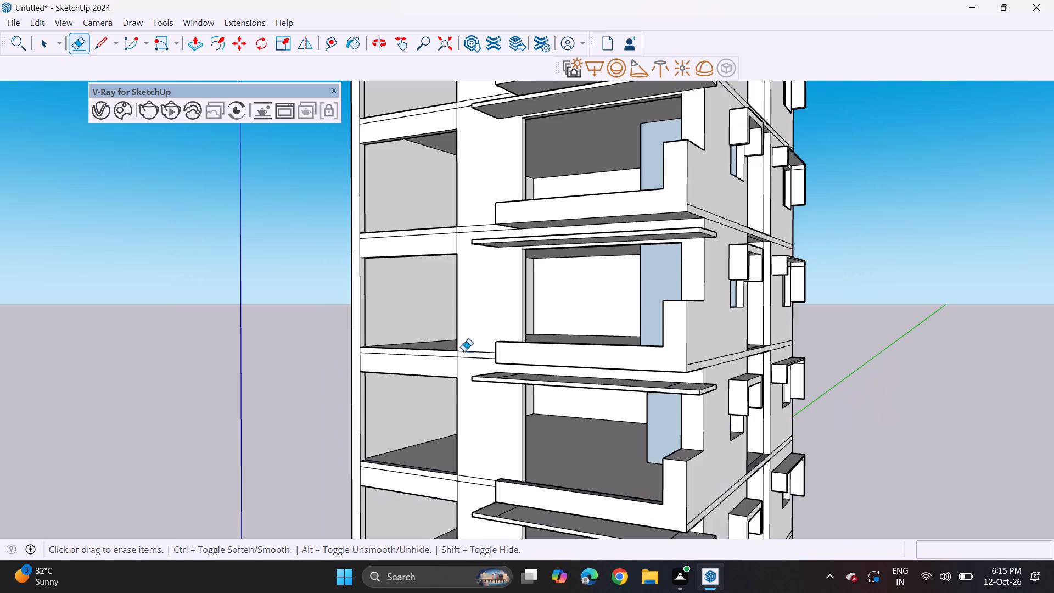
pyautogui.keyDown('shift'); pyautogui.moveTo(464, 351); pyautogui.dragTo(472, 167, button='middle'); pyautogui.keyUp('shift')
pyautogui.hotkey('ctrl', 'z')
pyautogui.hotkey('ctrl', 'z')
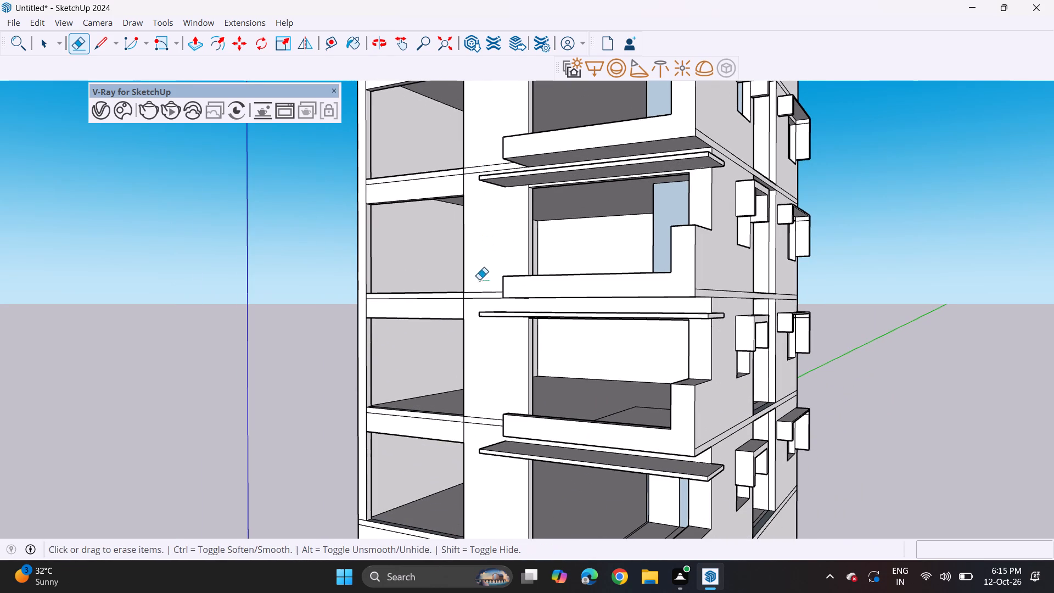
# Push/Pull the wall face beside the lowest balcony outward by 1' 2 1/16".
pyautogui.keyDown('shift'); pyautogui.moveTo(472, 346); pyautogui.dragTo(480, 235, button='middle'); pyautogui.keyUp('shift')
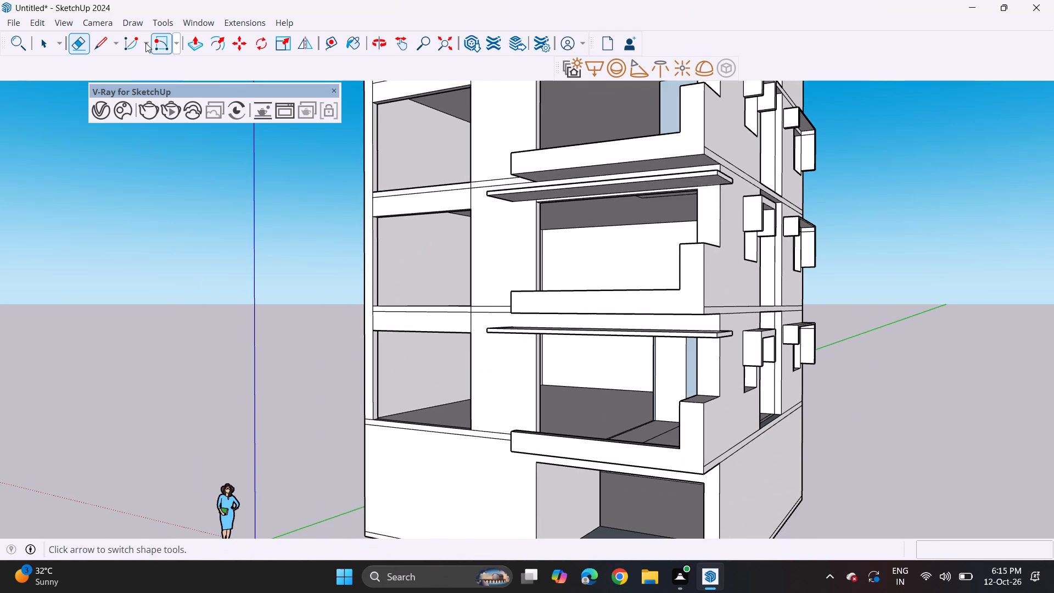
pyautogui.click(201, 38)
pyautogui.click(497, 389)
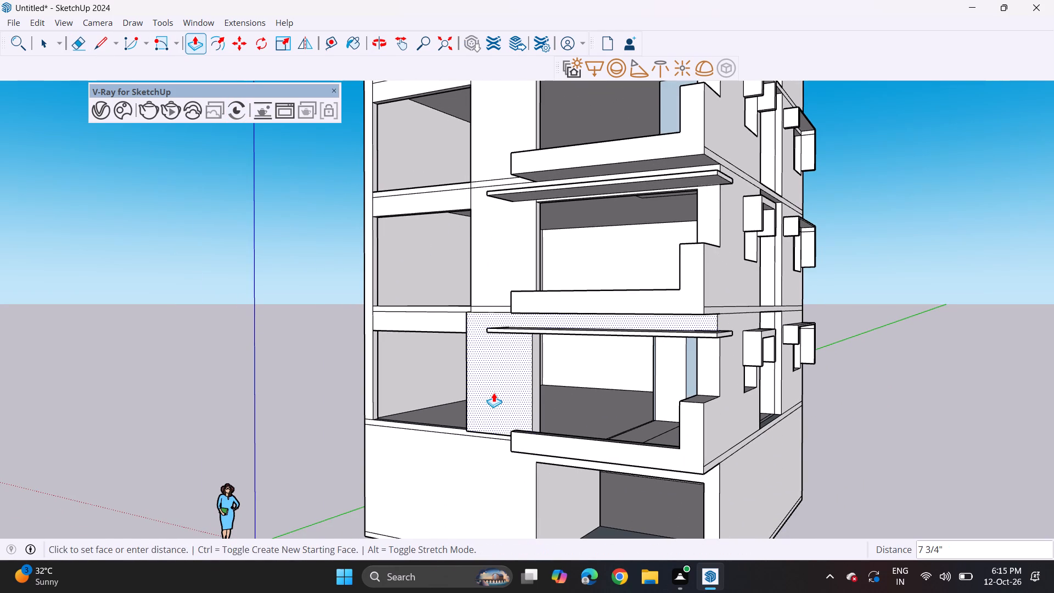
pyautogui.click(490, 394)
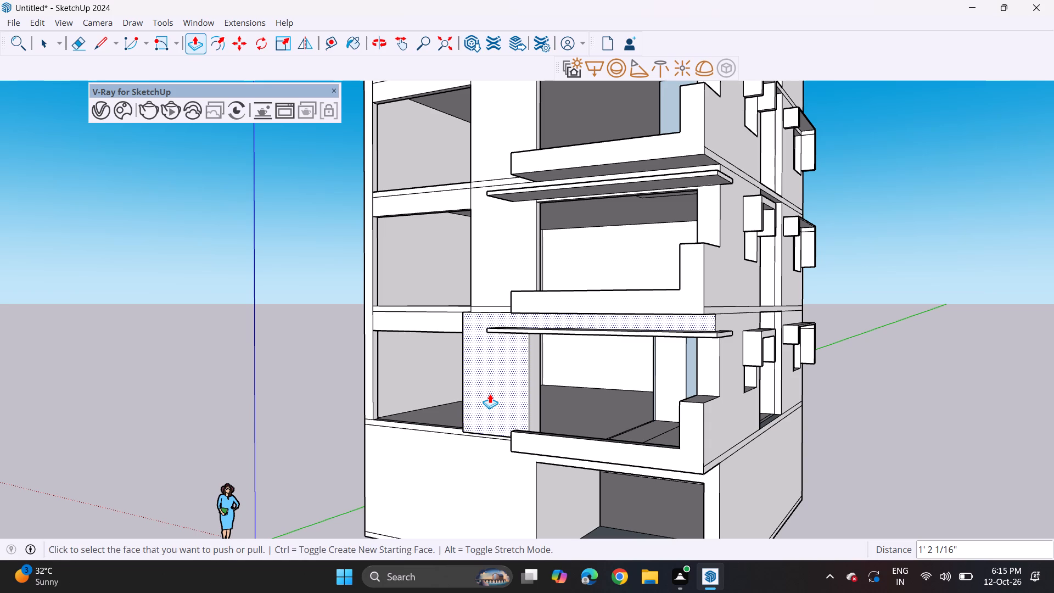
# Repeat the same Push/Pull distance on the matching balcony wall faces of the five floors above.
pyautogui.doubleClick(483, 277)
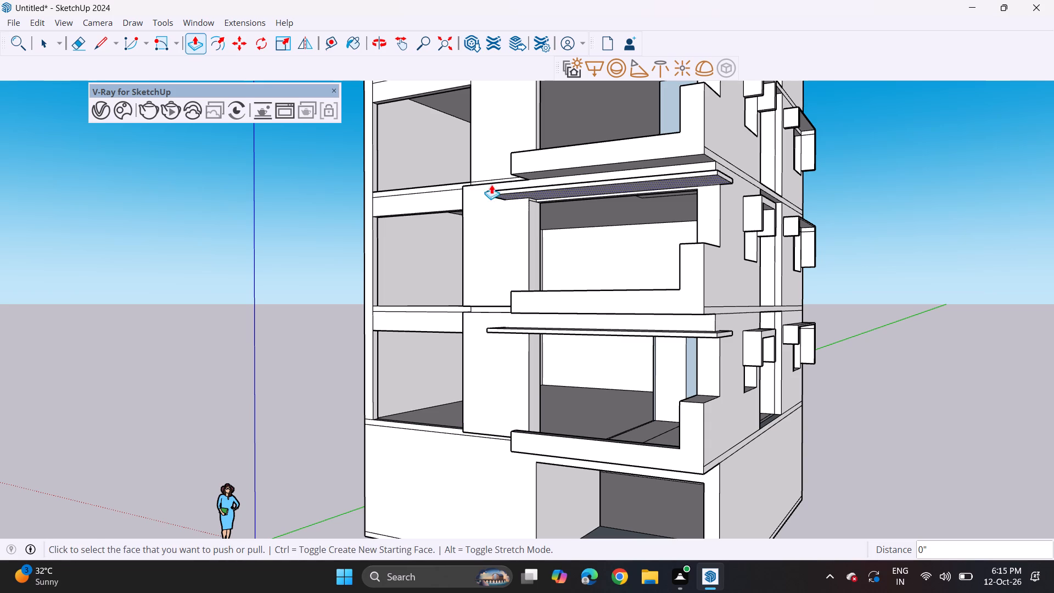
pyautogui.doubleClick(486, 137)
pyautogui.keyDown('shift'); pyautogui.moveTo(514, 127); pyautogui.dragTo(497, 265, button='middle'); pyautogui.keyUp('shift')
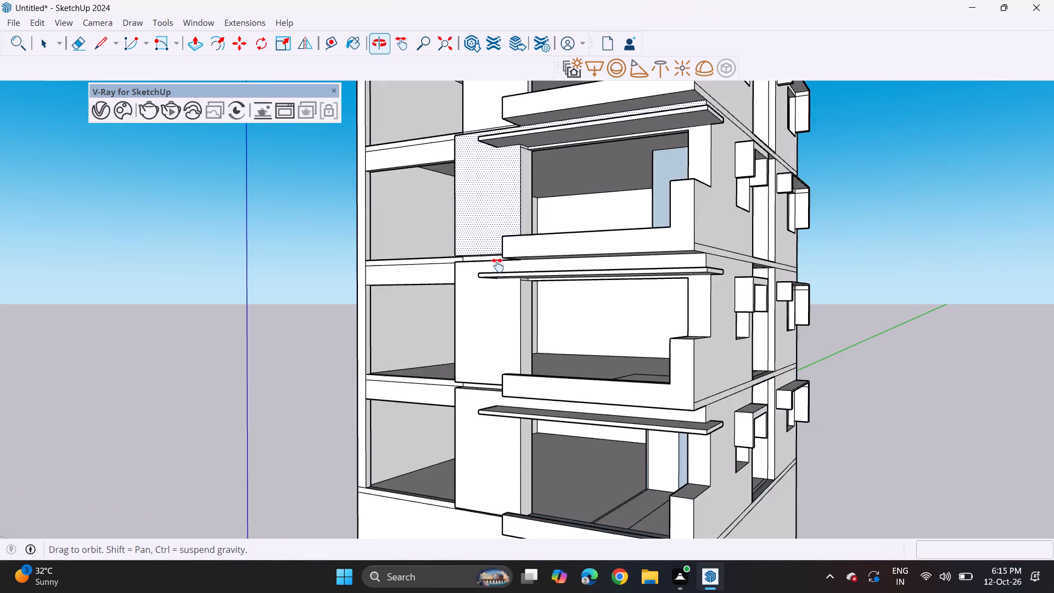
pyautogui.keyDown('shift'); pyautogui.moveTo(497, 265); pyautogui.dragTo(482, 430, button='middle'); pyautogui.keyUp('shift')
pyautogui.doubleClick(472, 298)
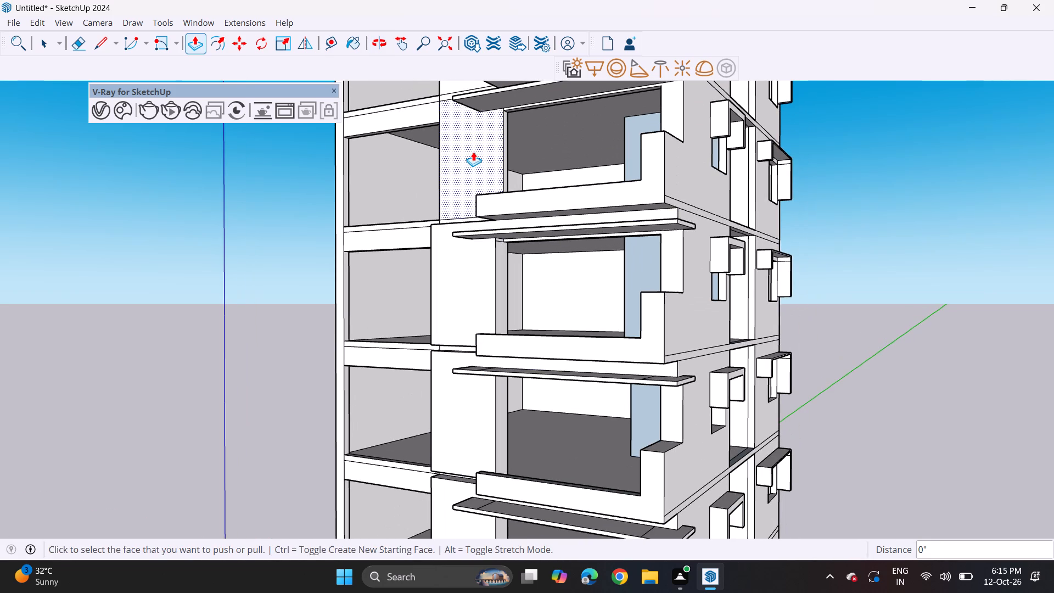
pyautogui.doubleClick(473, 152)
pyautogui.keyDown('shift'); pyautogui.moveTo(473, 152); pyautogui.dragTo(472, 344, button='middle'); pyautogui.keyUp('shift')
pyautogui.doubleClick(474, 230)
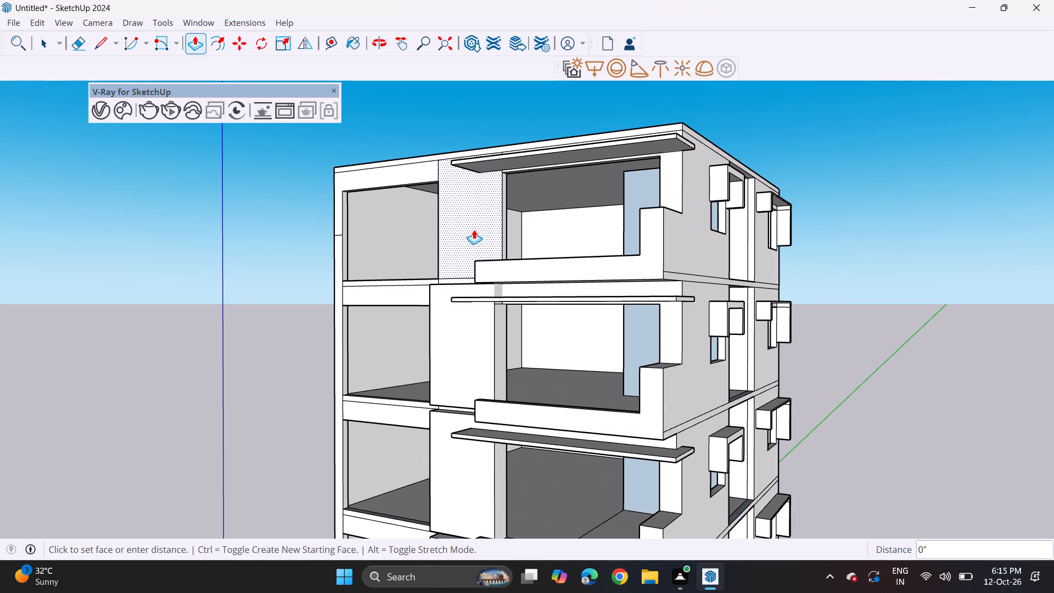
# Push/Pull the underside of the top-floor balcony canopy down by about 2 1/4".
pyautogui.moveTo(477, 264); pyautogui.dragTo(488, 242, button='middle')
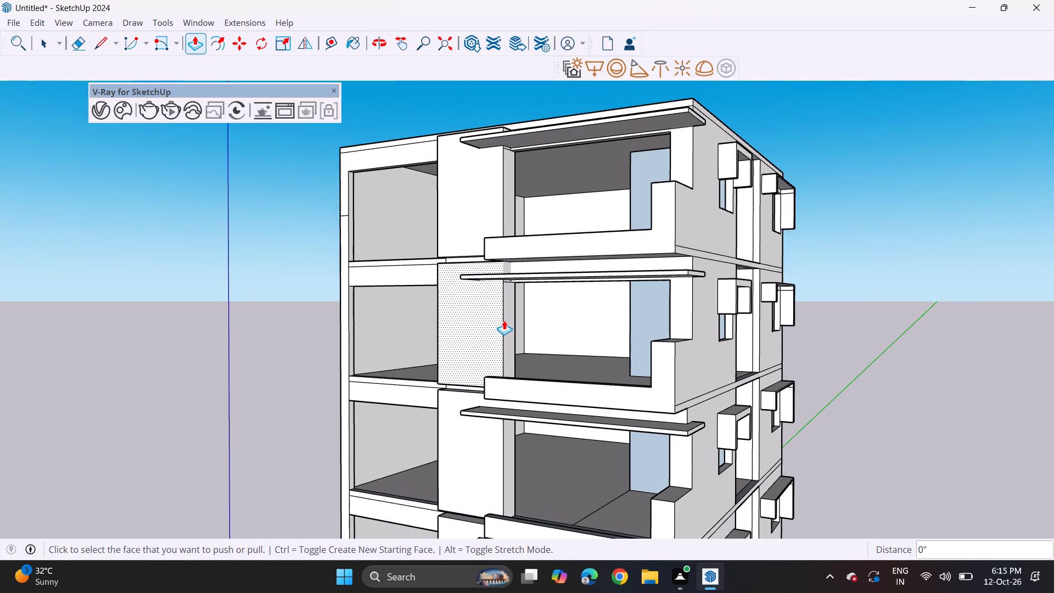
pyautogui.moveTo(505, 142); pyautogui.dragTo(511, 213, button='middle')
pyautogui.scroll(5, 509, 173)
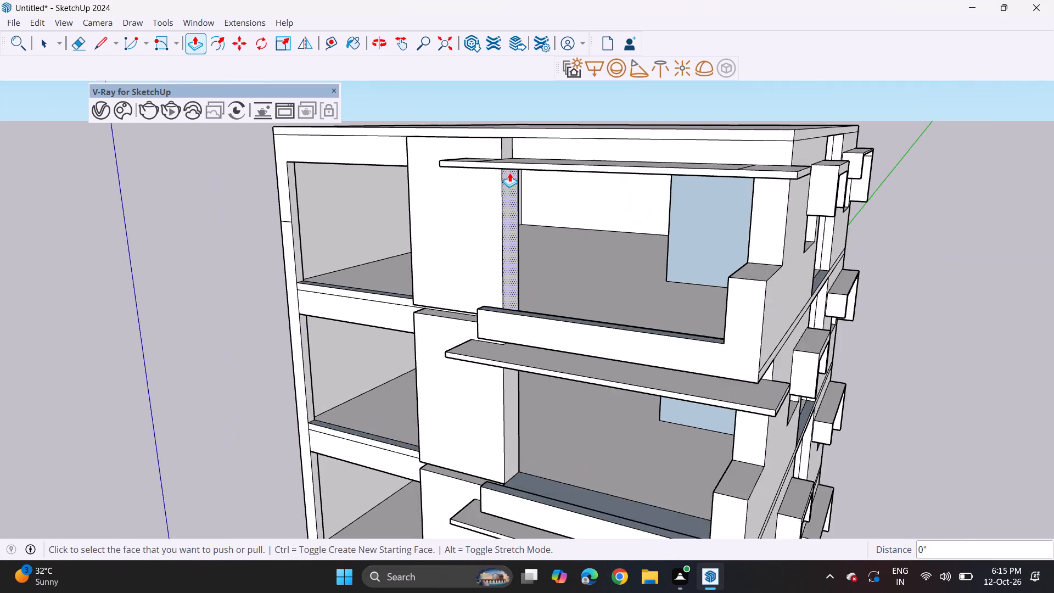
pyautogui.scroll(11, 509, 172)
pyautogui.moveTo(509, 164); pyautogui.dragTo(509, 126, button='middle')
pyautogui.scroll(1, 509, 125)
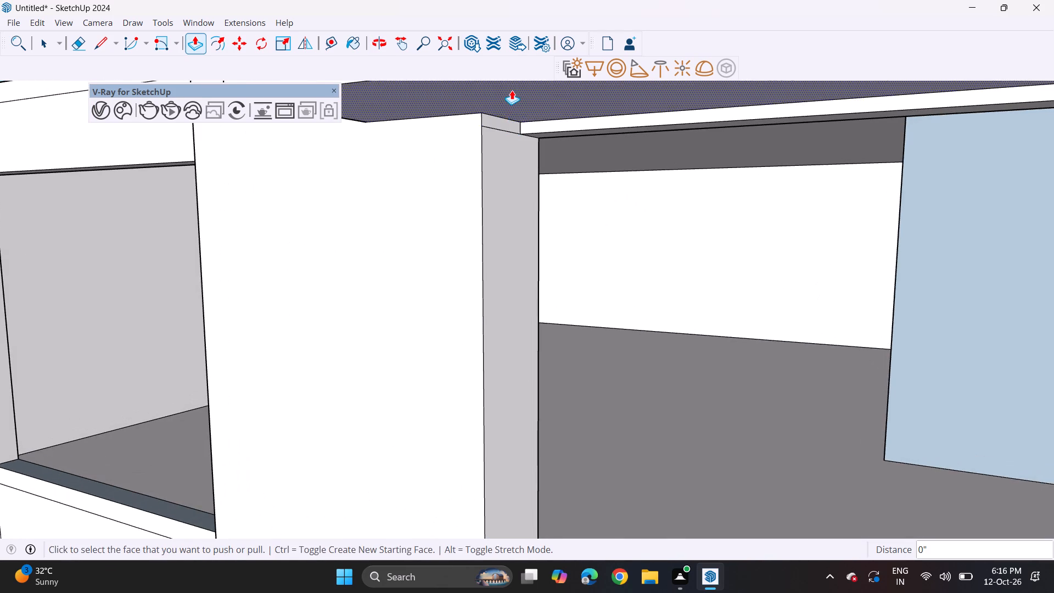
pyautogui.click(512, 90)
pyautogui.click(508, 111)
# Repeat the same Push/Pull distance on the undersides of the balcony canopies on the five floors below.
pyautogui.scroll(-12, 505, 157)
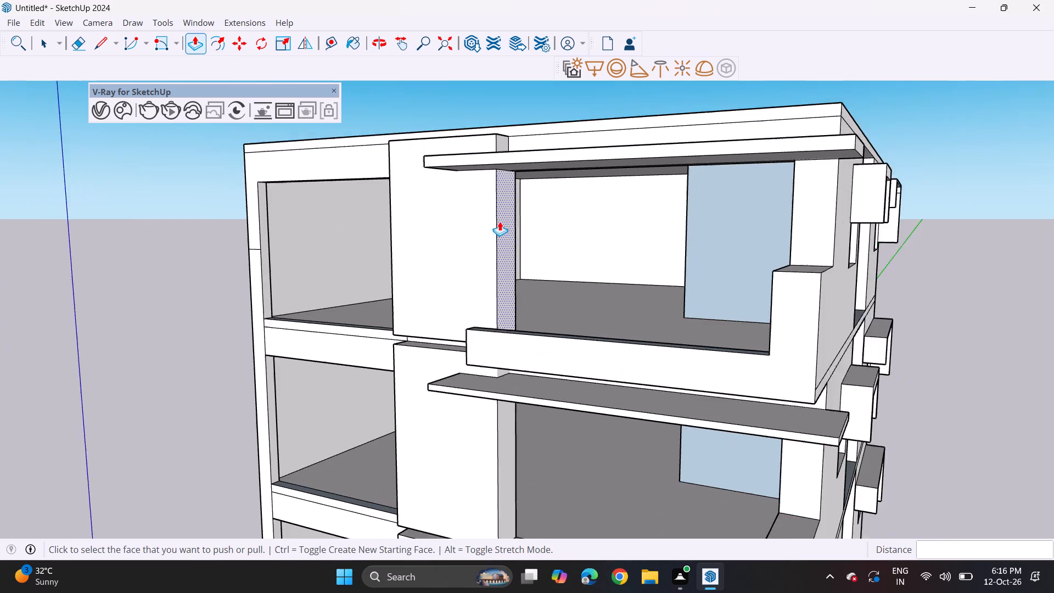
pyautogui.scroll(-1, 500, 221)
pyautogui.keyDown('shift'); pyautogui.moveTo(515, 348); pyautogui.dragTo(516, 174, button='middle'); pyautogui.keyUp('shift')
pyautogui.moveTo(507, 214); pyautogui.dragTo(507, 175, button='middle')
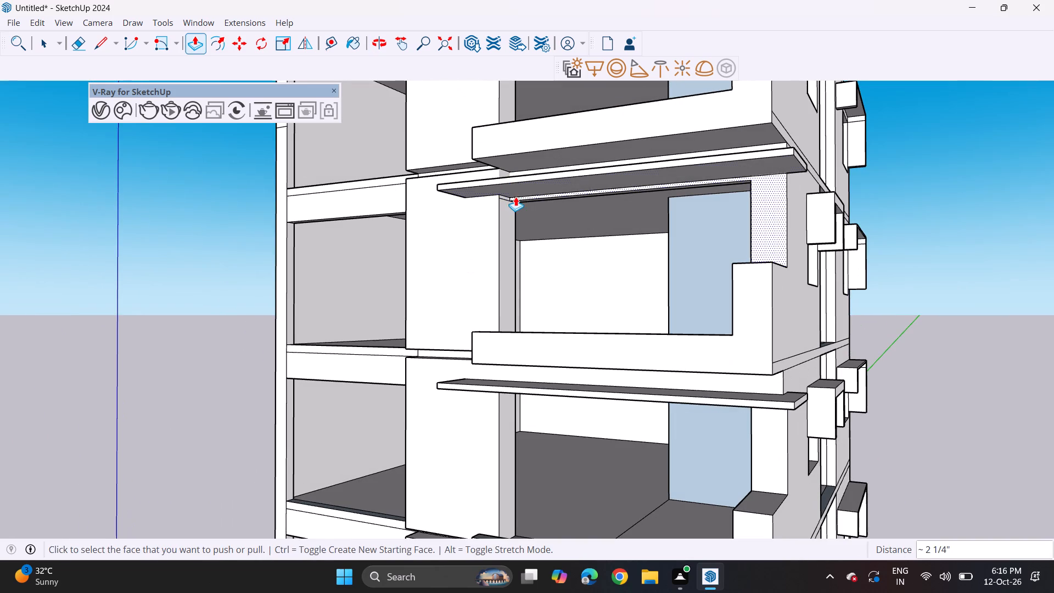
pyautogui.doubleClick(520, 185)
pyautogui.keyDown('shift'); pyautogui.moveTo(515, 353); pyautogui.dragTo(515, 206, button='middle'); pyautogui.keyUp('shift')
pyautogui.moveTo(511, 236); pyautogui.dragTo(511, 168, button='middle')
pyautogui.click(526, 213)
pyautogui.click(526, 213)
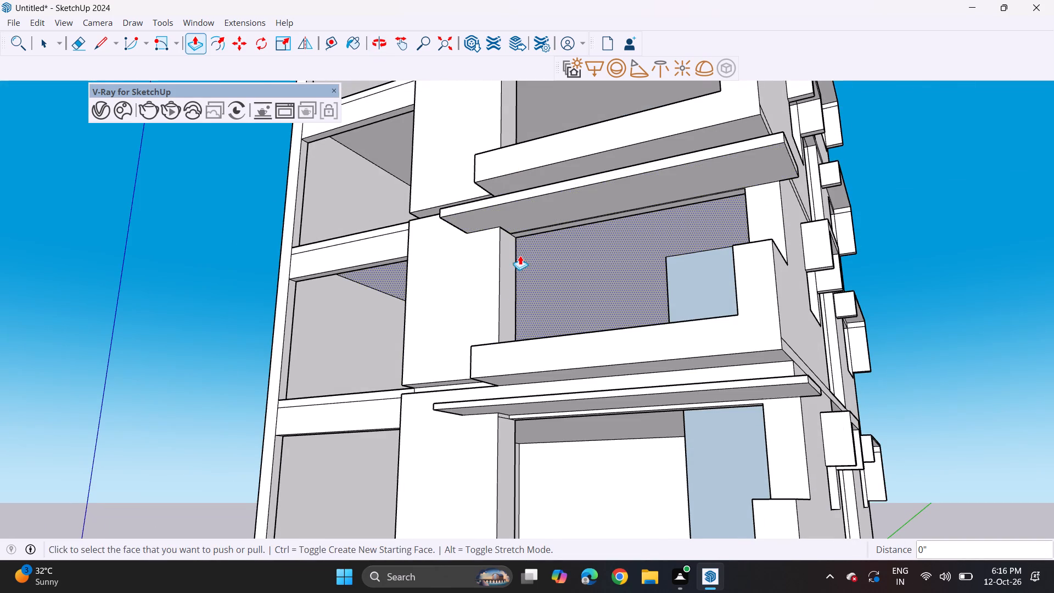
pyautogui.moveTo(515, 306); pyautogui.dragTo(515, 317, button='middle')
pyautogui.moveTo(523, 245); pyautogui.dragTo(523, 268, button='middle')
pyautogui.moveTo(542, 387); pyautogui.dragTo(532, 278, button='middle')
pyautogui.doubleClick(528, 361)
pyautogui.moveTo(529, 404); pyautogui.dragTo(526, 205, button='middle')
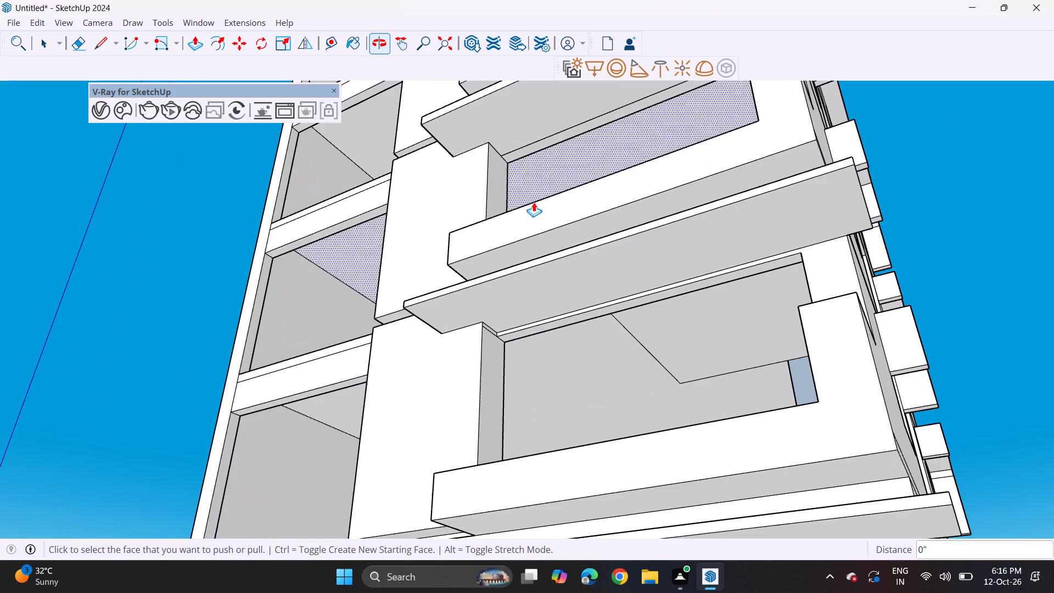
pyautogui.doubleClick(534, 274)
pyautogui.moveTo(546, 368); pyautogui.dragTo(545, 205, button='middle')
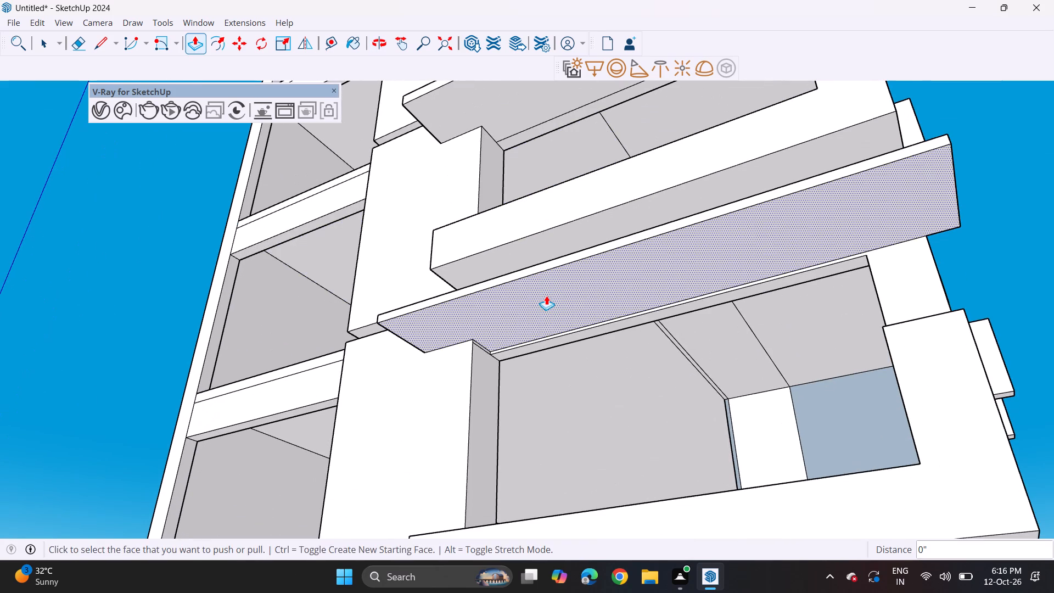
pyautogui.doubleClick(546, 295)
# Examine the canopies along the full height of the building's front facade.
pyautogui.scroll(-7, 546, 296)
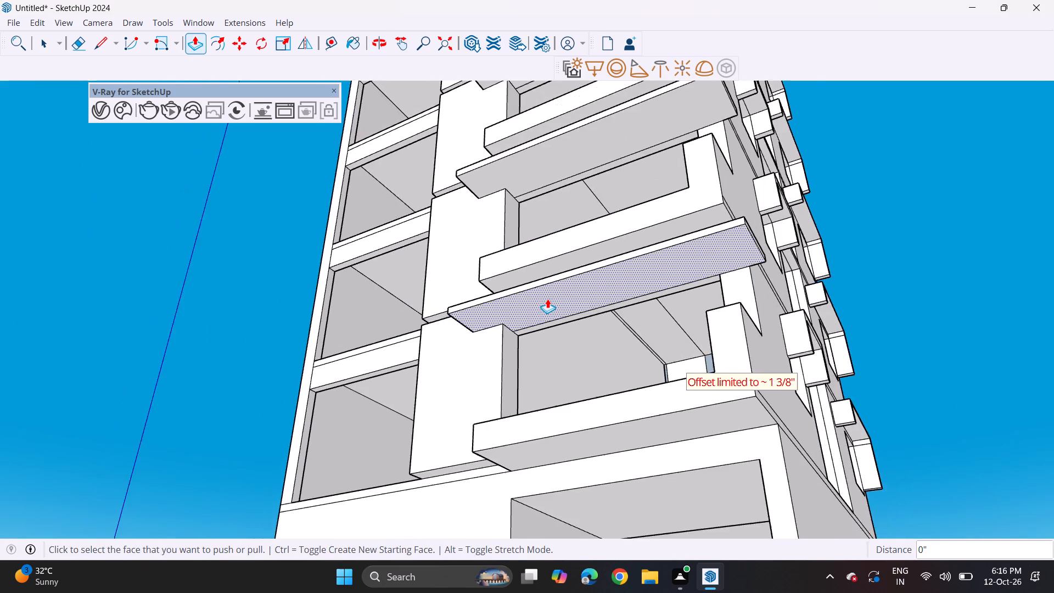
pyautogui.scroll(-3, 547, 299)
pyautogui.moveTo(541, 341); pyautogui.dragTo(542, 453, button='middle')
pyautogui.moveTo(551, 420); pyautogui.dragTo(555, 428, button='middle')
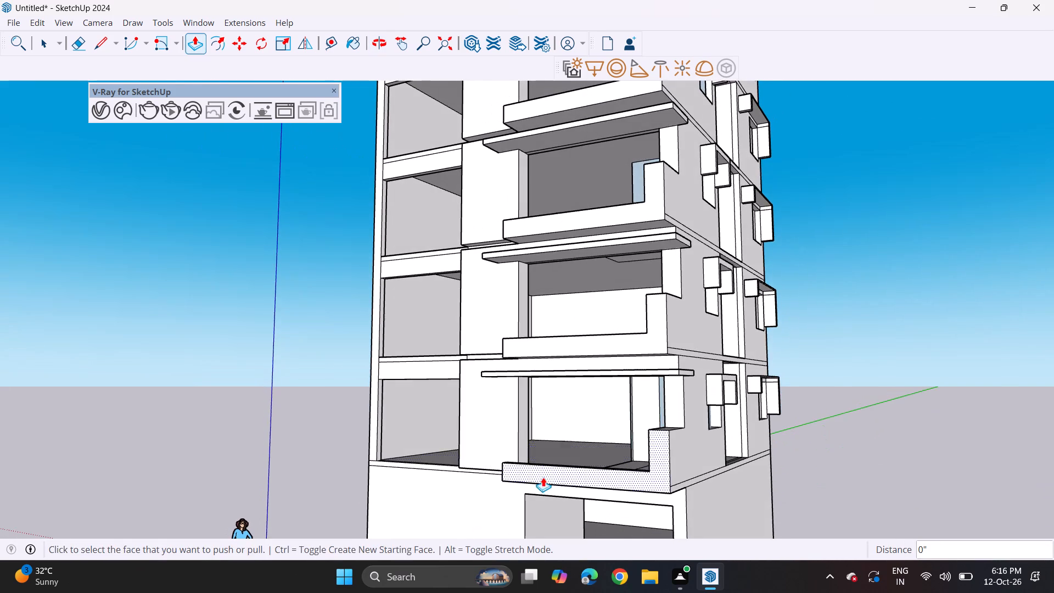
pyautogui.moveTo(557, 381); pyautogui.dragTo(543, 452, button='middle')
pyautogui.scroll(-12, 550, 351)
pyautogui.keyDown('shift'); pyautogui.moveTo(566, 377); pyautogui.dragTo(551, 309, button='middle'); pyautogui.keyUp('shift')
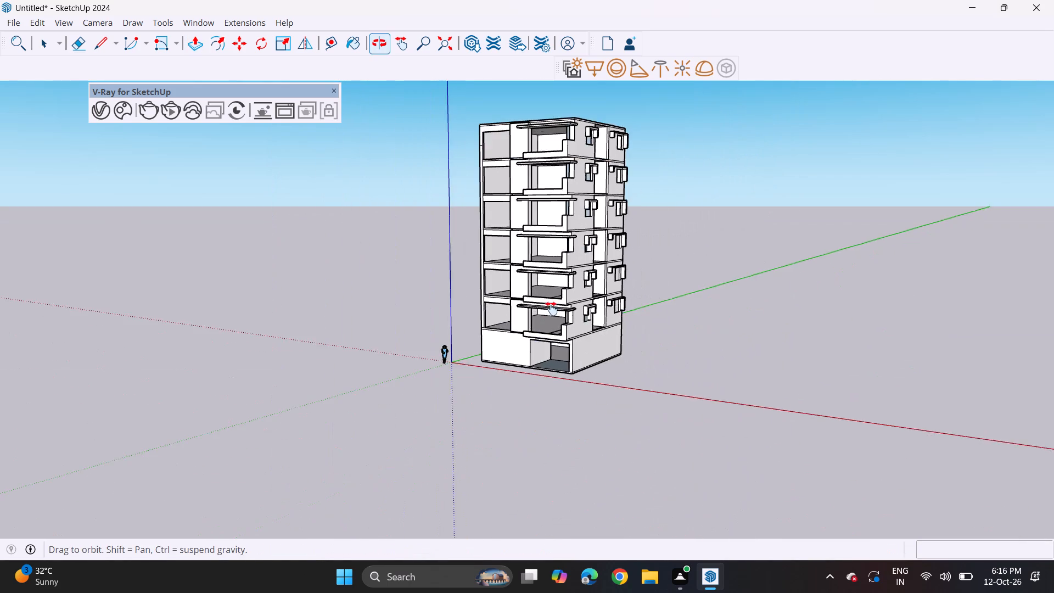
pyautogui.keyDown('shift'); pyautogui.moveTo(551, 309); pyautogui.dragTo(585, 428, button='middle'); pyautogui.keyUp('shift')
pyautogui.moveTo(571, 393); pyautogui.dragTo(560, 334, button='middle')
pyautogui.middleClick(536, 337)
pyautogui.middleClick(665, 346)
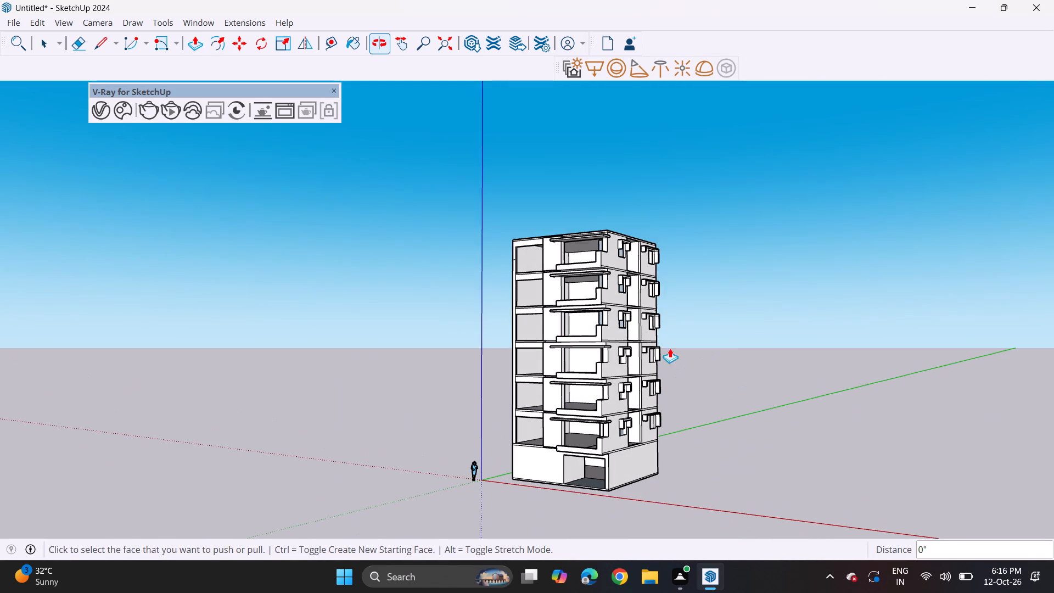
pyautogui.moveTo(548, 322); pyautogui.dragTo(663, 351, button='middle')
# Push/Pull the blue back-facing wall inside the second-highest balcony to give it thickness.
pyautogui.scroll(13, 591, 298)
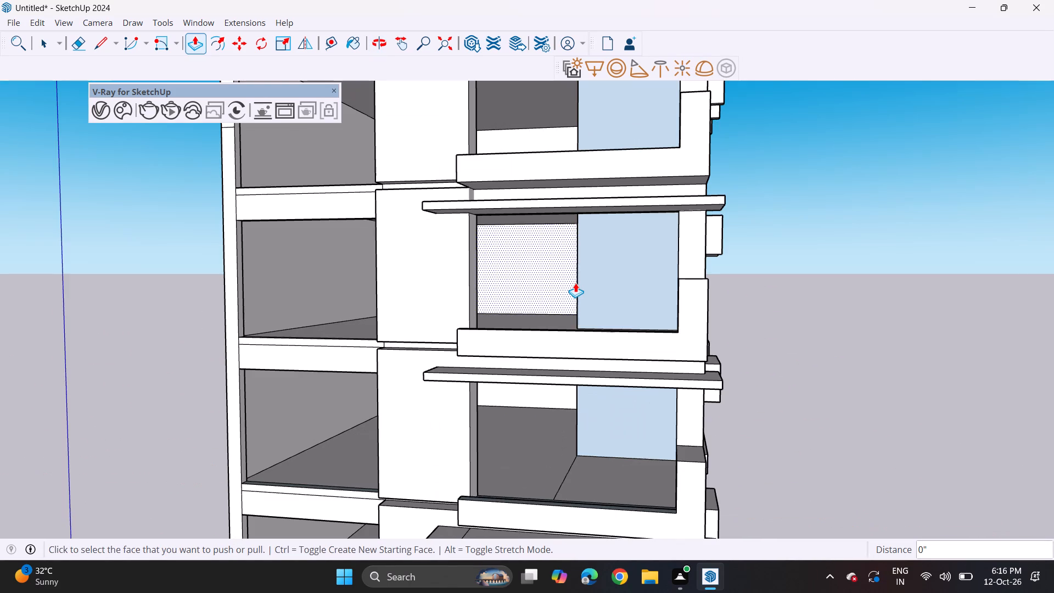
pyautogui.click(198, 37)
pyautogui.scroll(1, 550, 373)
pyautogui.middleClick(553, 376)
pyautogui.moveTo(554, 376); pyautogui.dragTo(626, 388, button='middle')
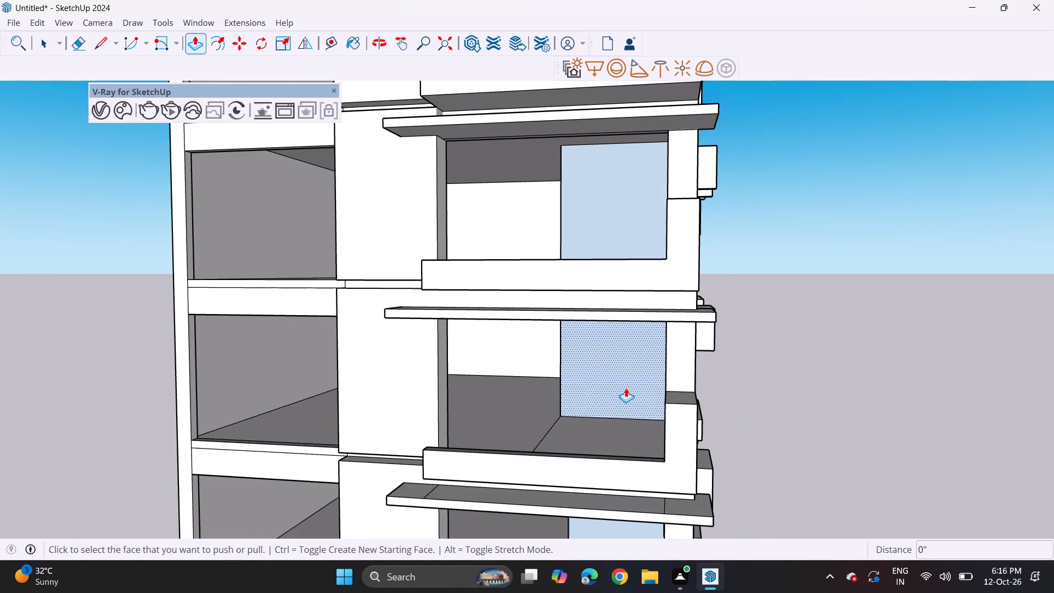
pyautogui.moveTo(626, 388); pyautogui.dragTo(686, 393, button='middle')
pyautogui.moveTo(512, 296); pyautogui.dragTo(650, 331, button='middle')
pyautogui.moveTo(638, 315); pyautogui.dragTo(595, 298, button='middle')
pyautogui.click(587, 246)
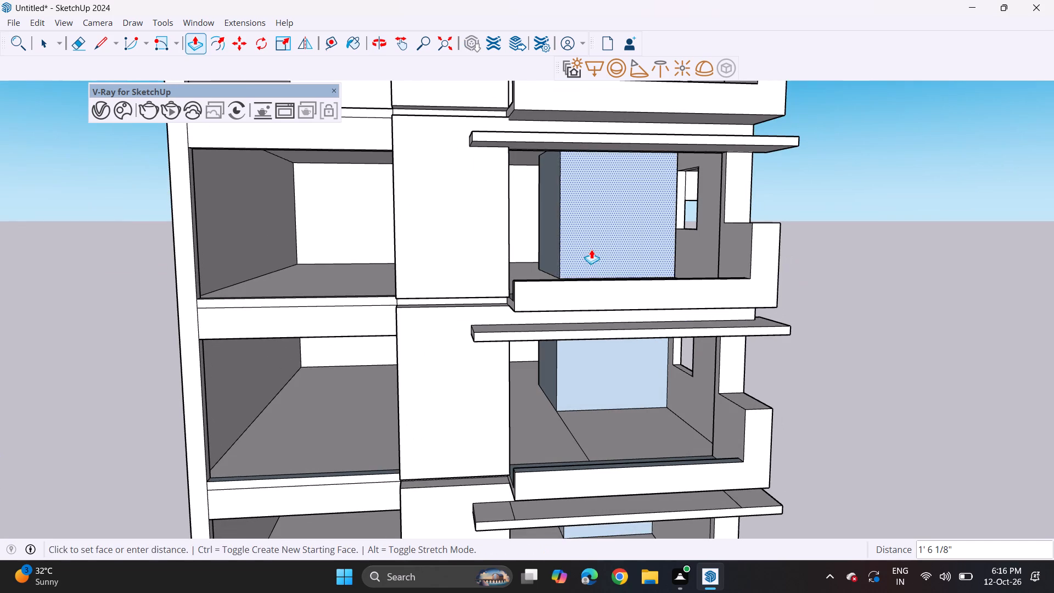
pyautogui.click(587, 244)
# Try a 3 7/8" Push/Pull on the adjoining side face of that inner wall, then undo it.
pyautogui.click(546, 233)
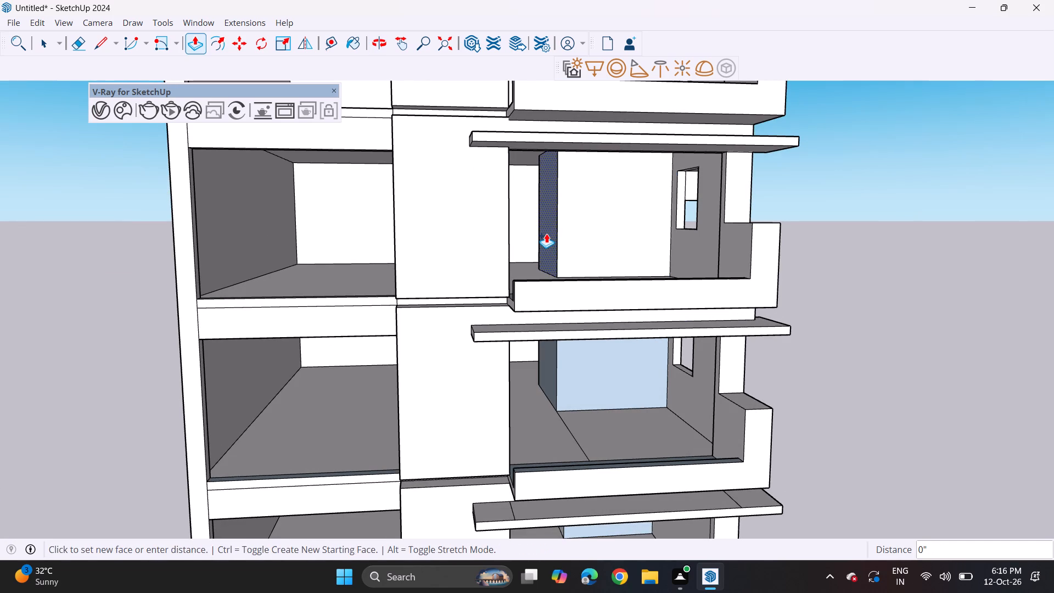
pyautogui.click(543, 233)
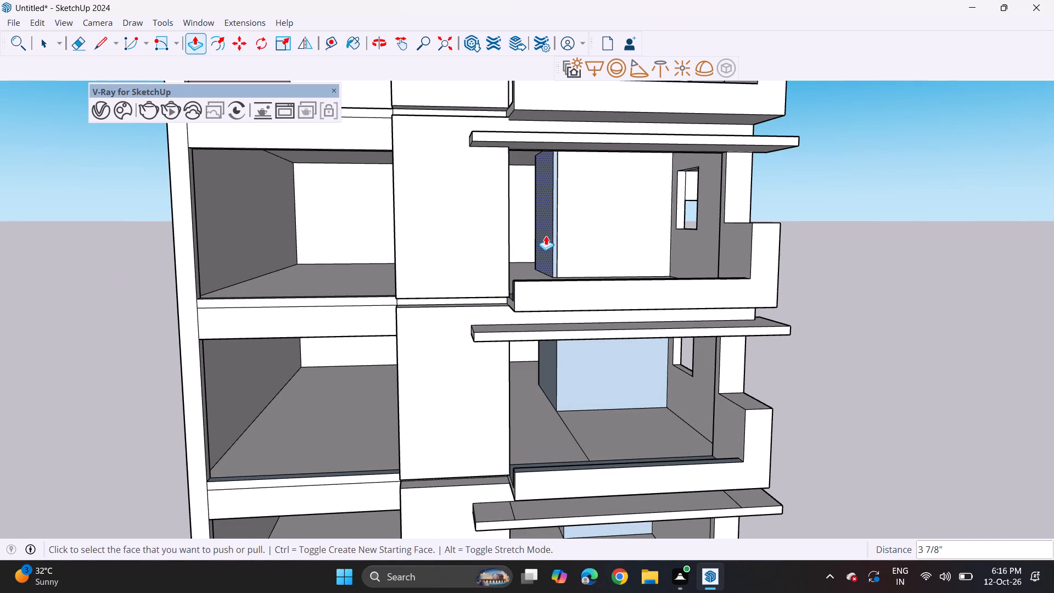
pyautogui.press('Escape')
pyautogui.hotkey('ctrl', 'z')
# Push/Pull the side face of the second-highest balcony's inner wall by 2 3/4".
pyautogui.click(548, 256)
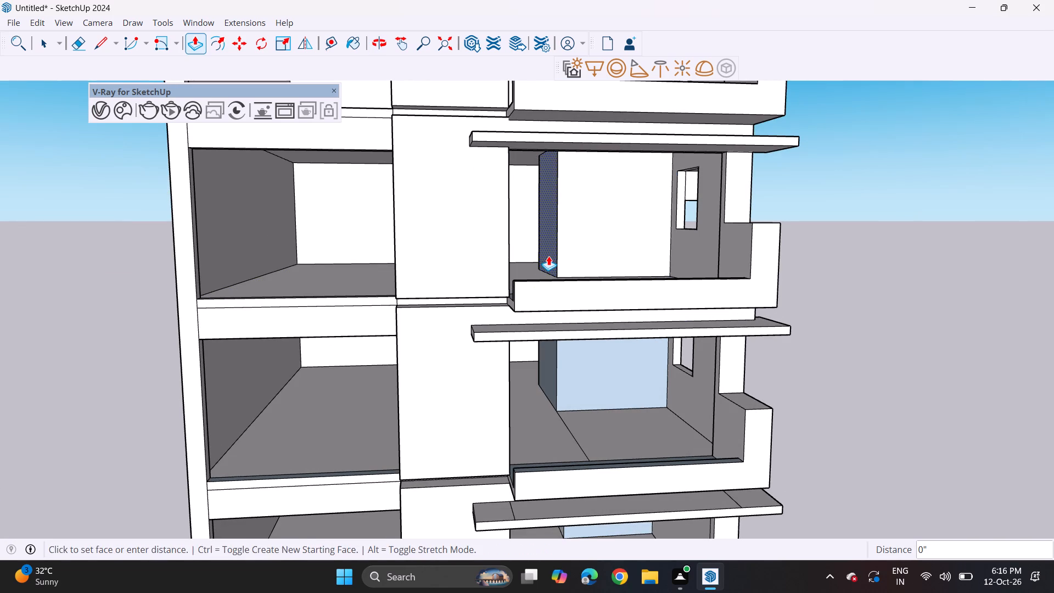
pyautogui.click(546, 256)
# On the floor below, Push/Pull the inner wall's blue face to thicken it and its side face by 1 5/8".
pyautogui.moveTo(595, 263); pyautogui.dragTo(528, 254, button='middle')
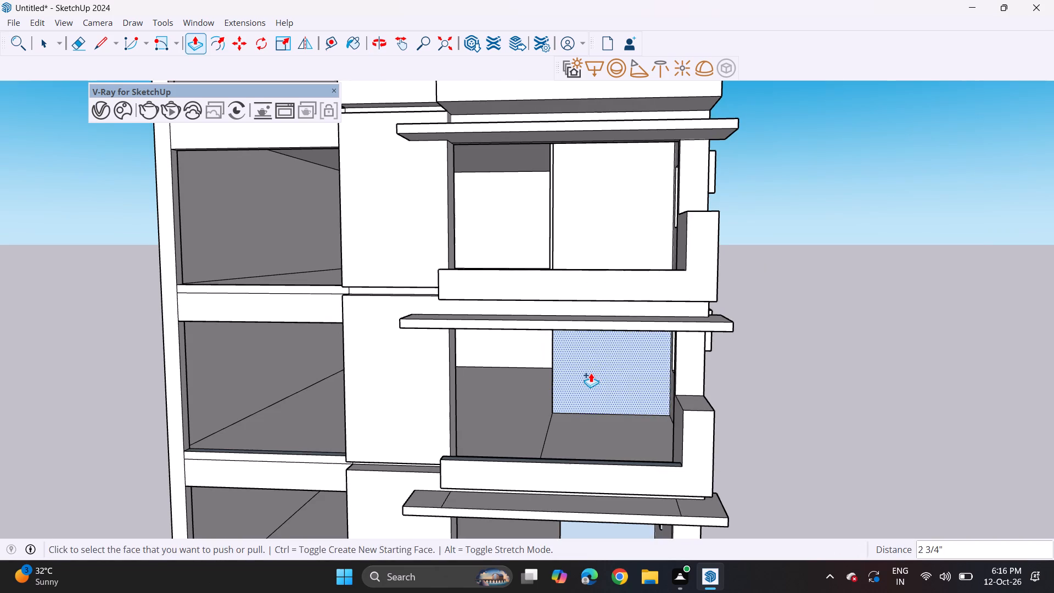
pyautogui.click(591, 373)
pyautogui.click(589, 371)
pyautogui.moveTo(576, 370); pyautogui.dragTo(621, 368, button='middle')
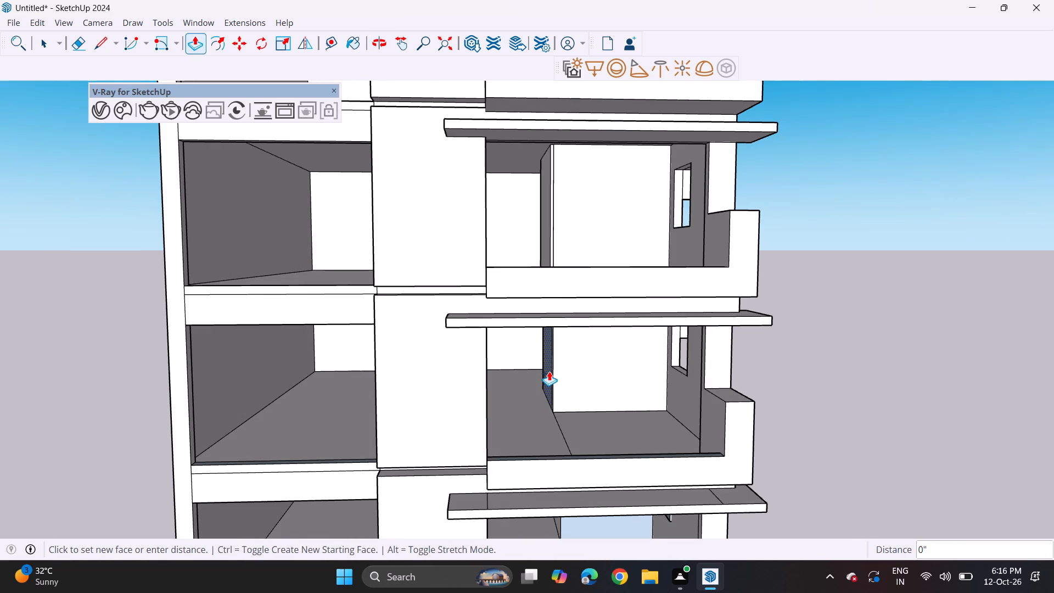
pyautogui.click(549, 371)
pyautogui.click(547, 371)
# Repeat the Push/Pull on the blue inner wall faces of the third-lowest and top balconies, including the top one's side face.
pyautogui.moveTo(592, 378); pyautogui.dragTo(563, 342, button='middle')
pyautogui.scroll(-4, 562, 353)
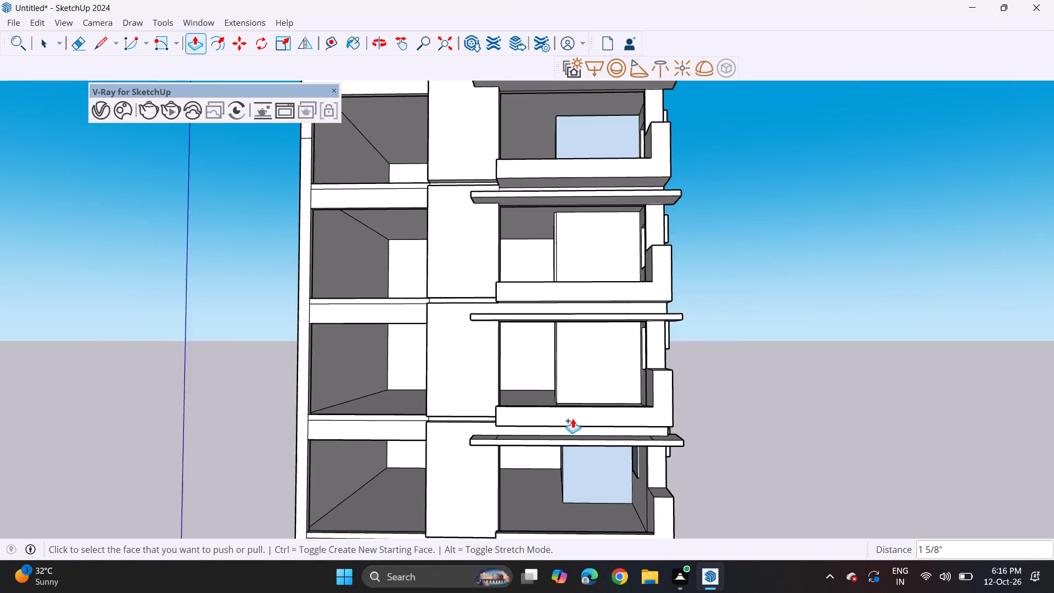
pyautogui.scroll(-1, 573, 418)
pyautogui.doubleClick(581, 456)
pyautogui.moveTo(559, 470); pyautogui.dragTo(603, 467, button='middle')
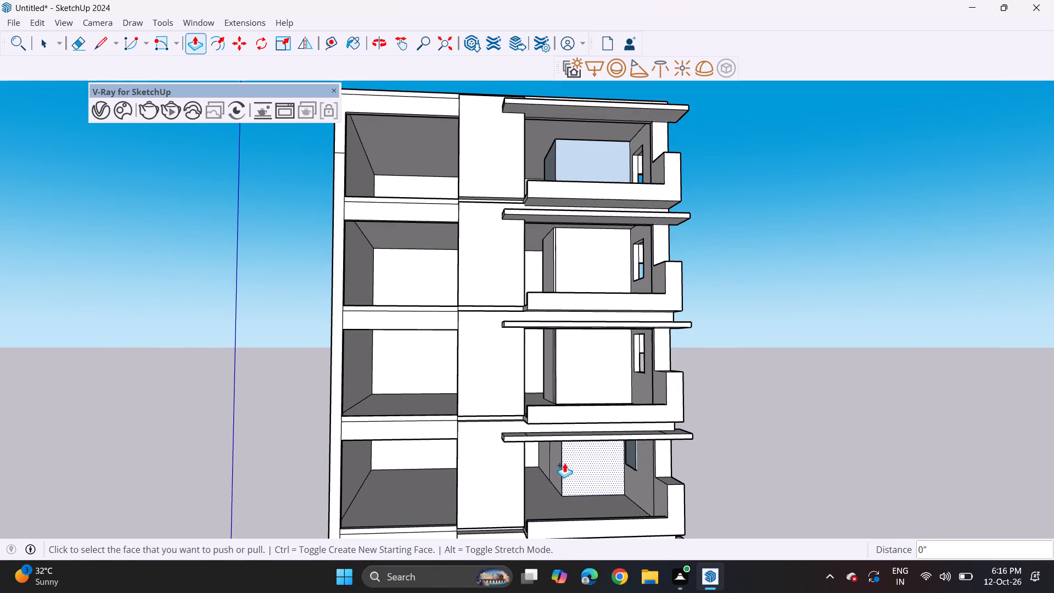
pyautogui.doubleClick(586, 148)
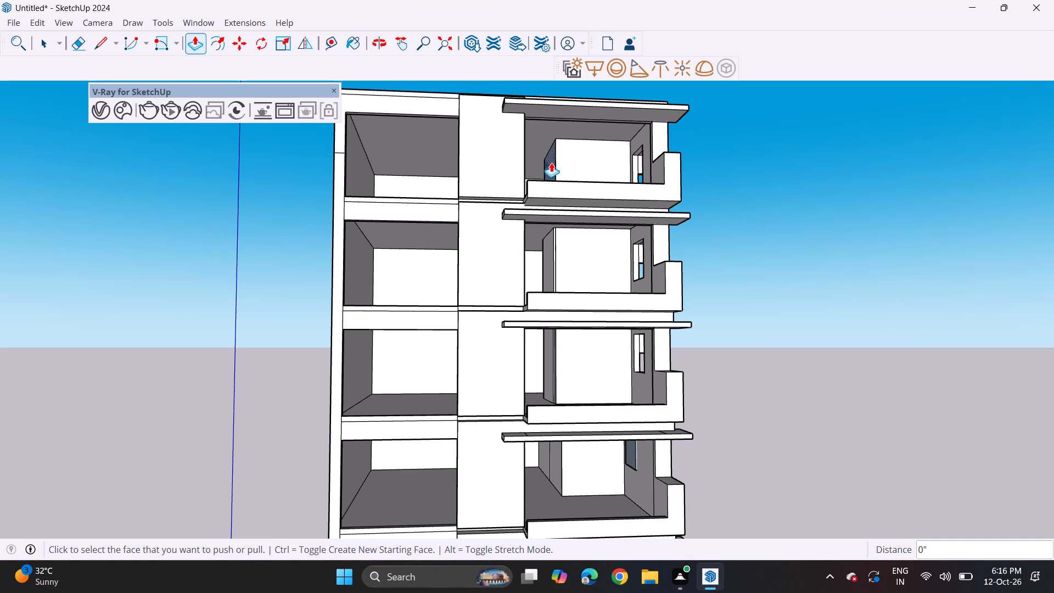
pyautogui.doubleClick(551, 163)
# Repeat the Push/Pull on the front and side faces of the inner wall in the second-lowest balcony.
pyautogui.scroll(-2, 559, 382)
pyautogui.moveTo(569, 392); pyautogui.dragTo(505, 239, button='middle')
pyautogui.doubleClick(529, 371)
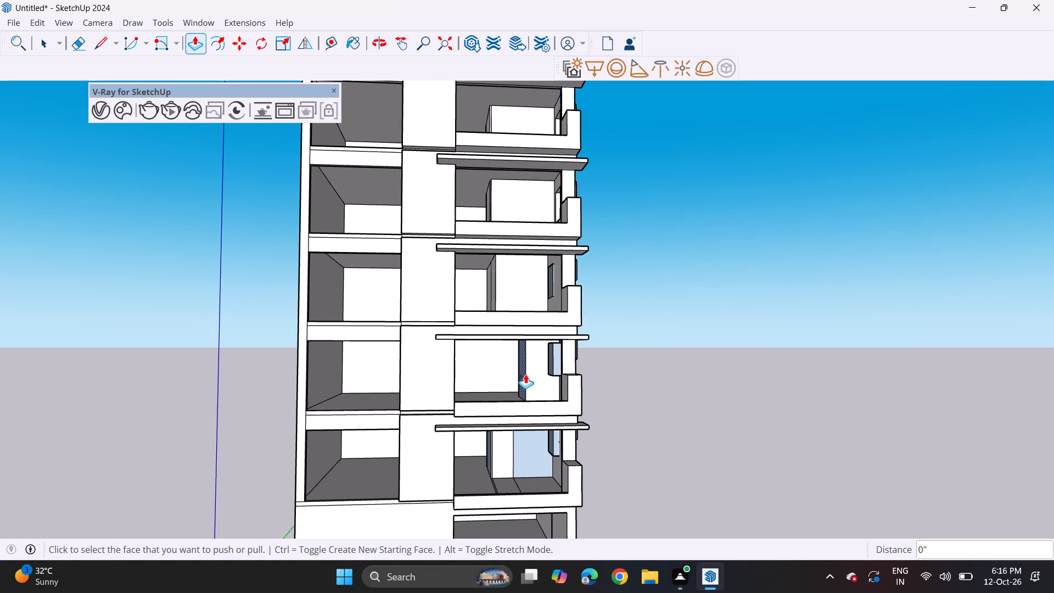
pyautogui.tripleClick(522, 379)
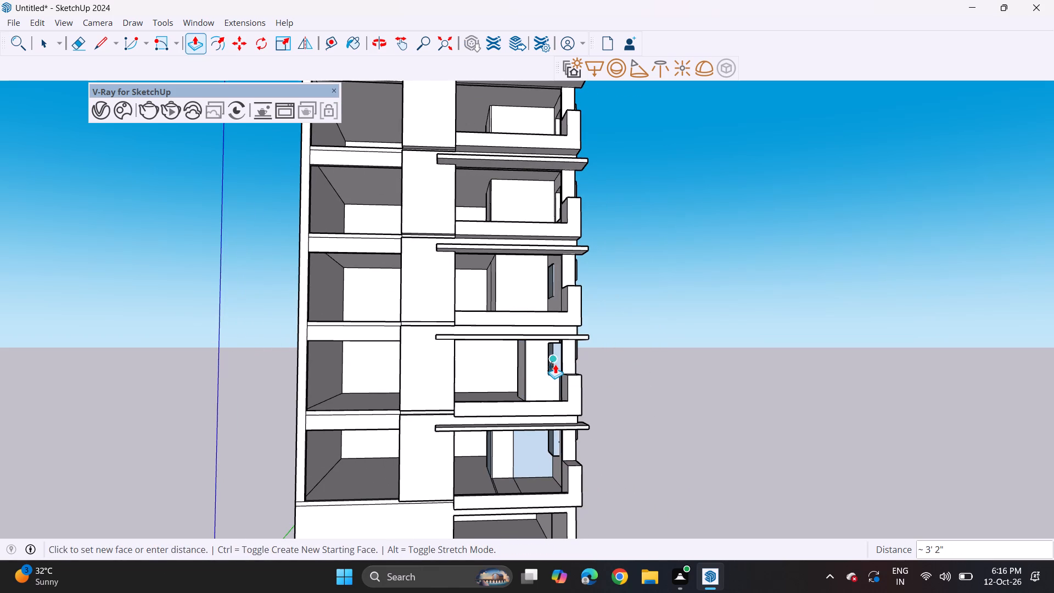
pyautogui.press('Escape')
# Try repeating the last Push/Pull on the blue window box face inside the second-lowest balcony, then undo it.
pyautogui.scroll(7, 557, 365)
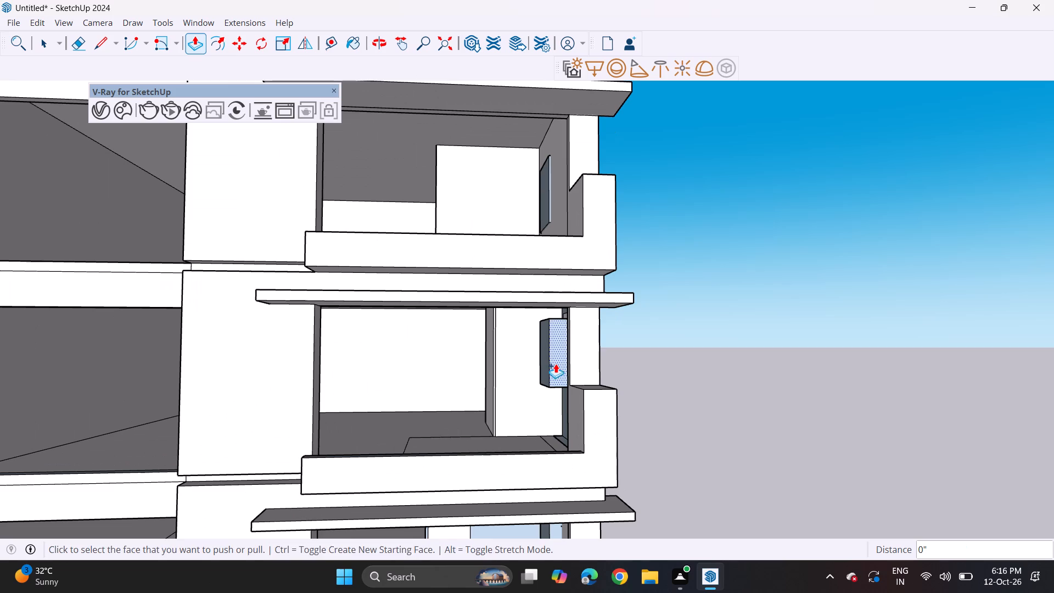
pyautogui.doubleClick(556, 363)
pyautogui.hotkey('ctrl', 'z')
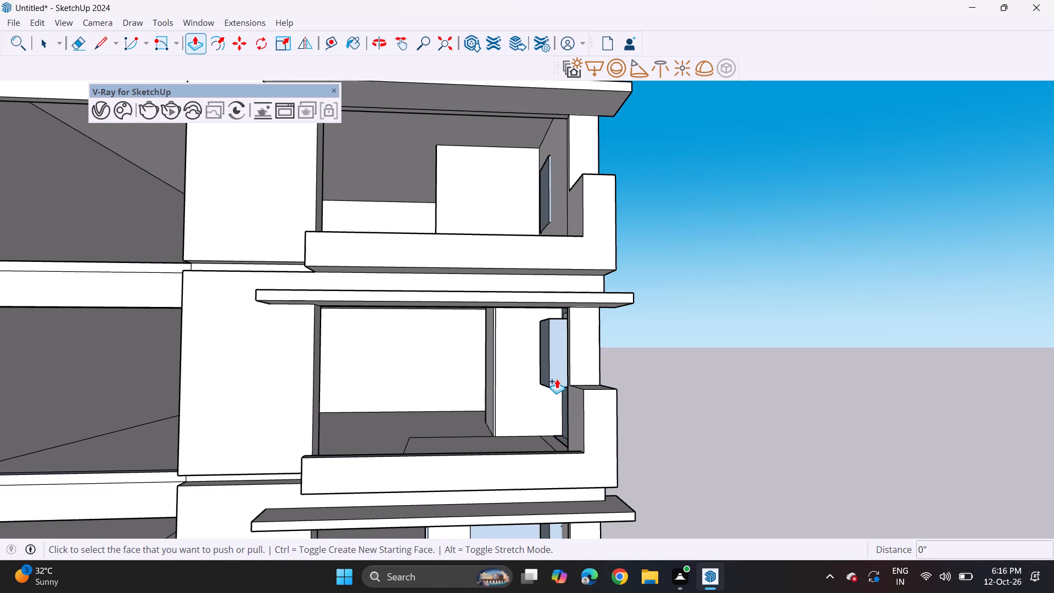
# Push/Pull the second-lowest balcony's blue window box face by 3 11/16" and repeat it on the box's side face.
pyautogui.scroll(1, 558, 367)
pyautogui.click(559, 363)
pyautogui.click(558, 366)
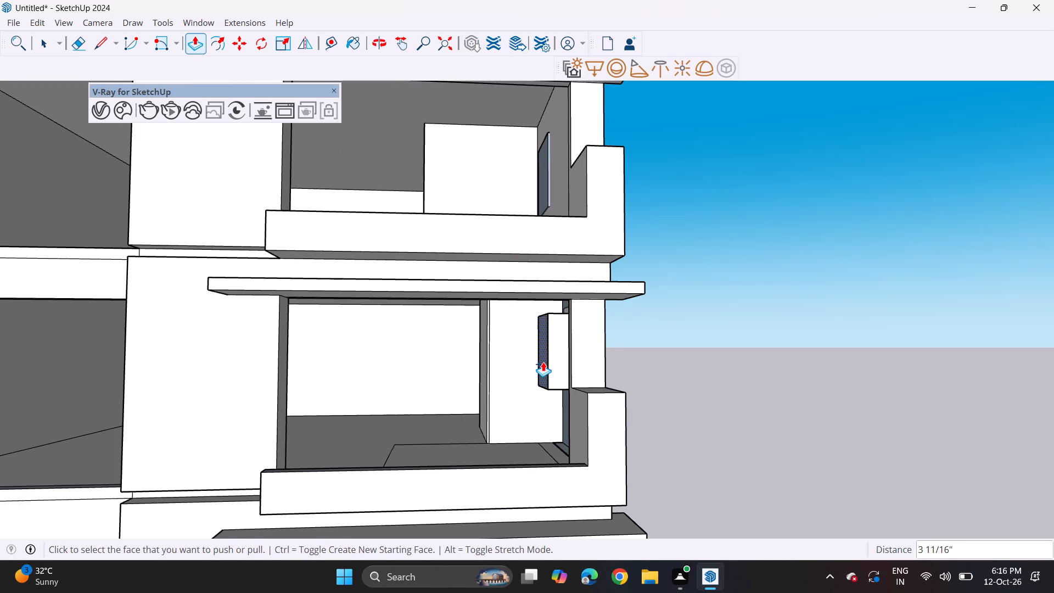
pyautogui.doubleClick(543, 362)
# Repeat the same Push/Pull on the blue inner wall face and the window box face of the lowest balcony.
pyautogui.moveTo(544, 387); pyautogui.dragTo(523, 387, button='middle')
pyautogui.keyDown('shift'); pyautogui.moveTo(529, 411); pyautogui.dragTo(526, 266, button='middle'); pyautogui.keyUp('shift')
pyautogui.doubleClick(483, 367)
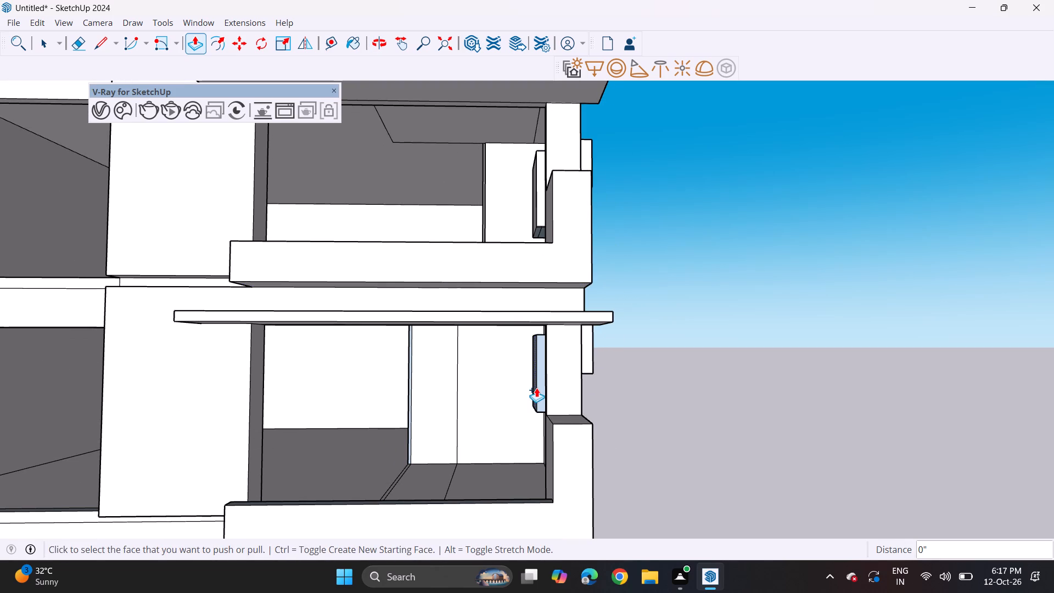
pyautogui.tripleClick(539, 395)
pyautogui.middleClick(542, 418)
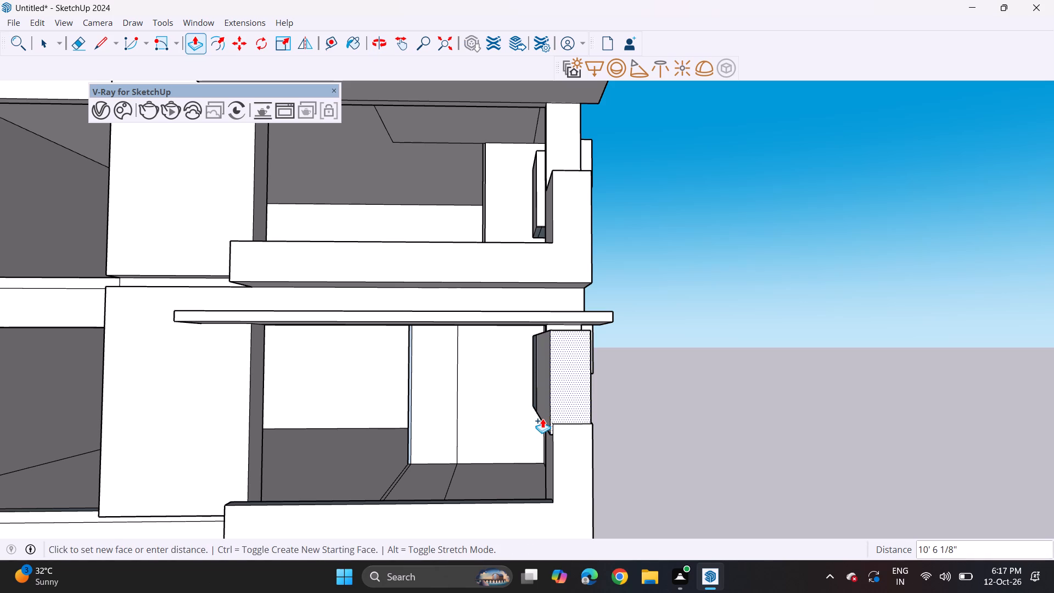
pyautogui.press('Escape')
# Examine the building's front and side facades as a whole.
pyautogui.moveTo(553, 423); pyautogui.dragTo(432, 423, button='middle')
pyautogui.scroll(-3, 431, 420)
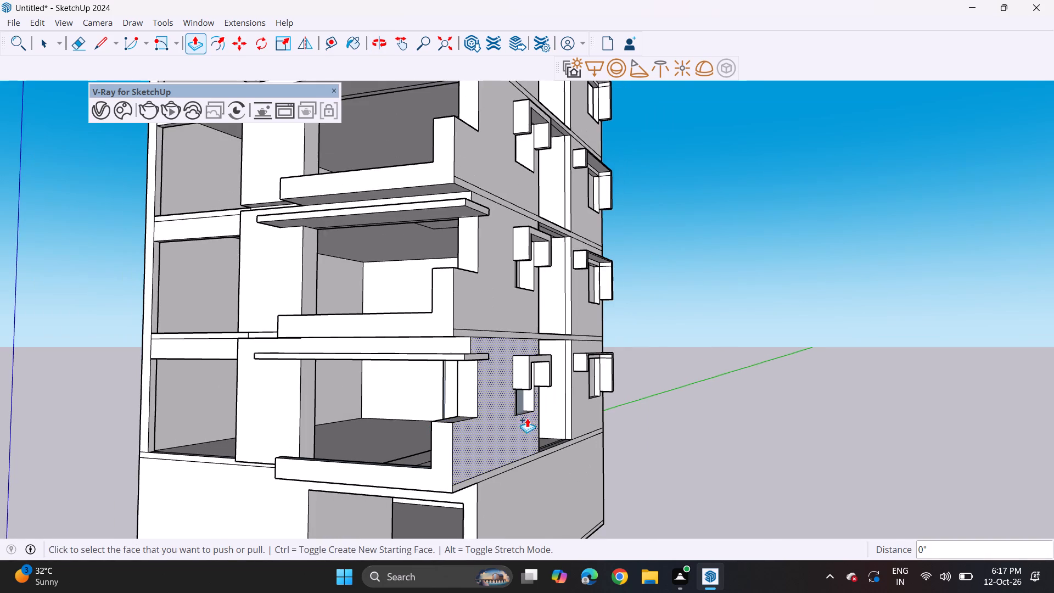
pyautogui.scroll(-3, 515, 424)
pyautogui.keyDown('shift'); pyautogui.moveTo(510, 446); pyautogui.dragTo(574, 339, button='middle'); pyautogui.keyUp('shift')
pyautogui.moveTo(559, 356); pyautogui.dragTo(583, 480, button='middle')
pyautogui.scroll(-3, 570, 410)
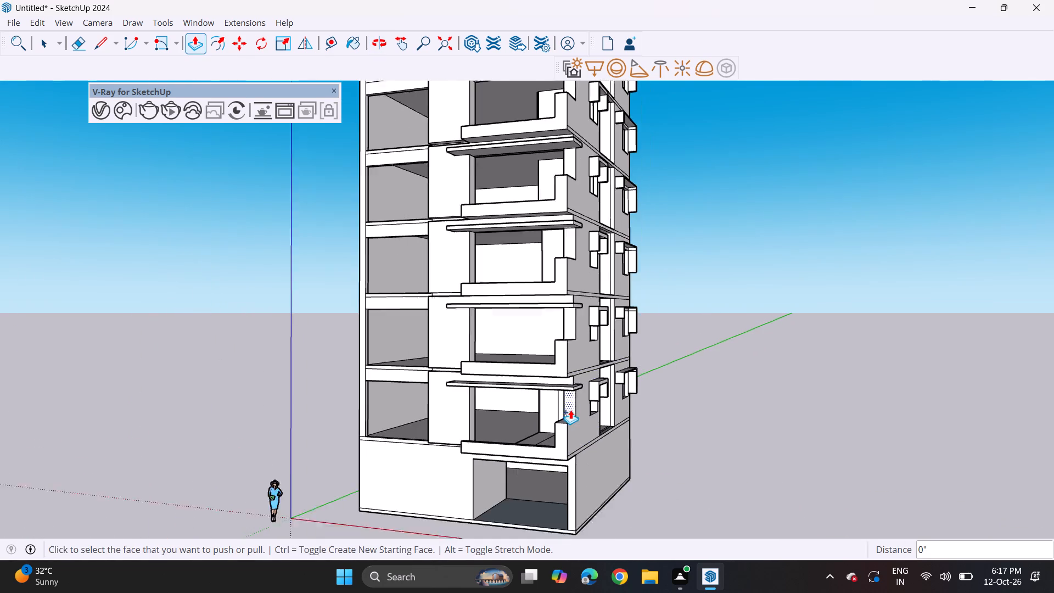
pyautogui.scroll(-1, 570, 410)
pyautogui.moveTo(568, 381); pyautogui.dragTo(568, 428, button='middle')
pyautogui.moveTo(569, 429); pyautogui.dragTo(571, 396, button='middle')
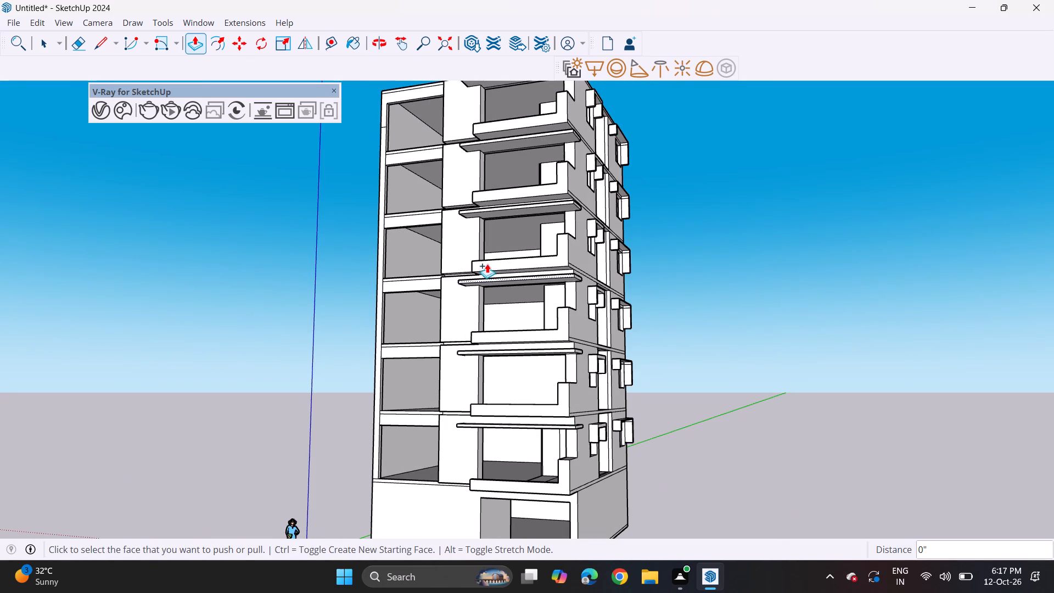
# Push/Pull the recessed strip between the projecting wall panels above the second-lowest floor outward by 6 3/4".
pyautogui.middleClick(450, 364)
pyautogui.moveTo(443, 353); pyautogui.dragTo(547, 356, button='middle')
pyautogui.scroll(2, 466, 348)
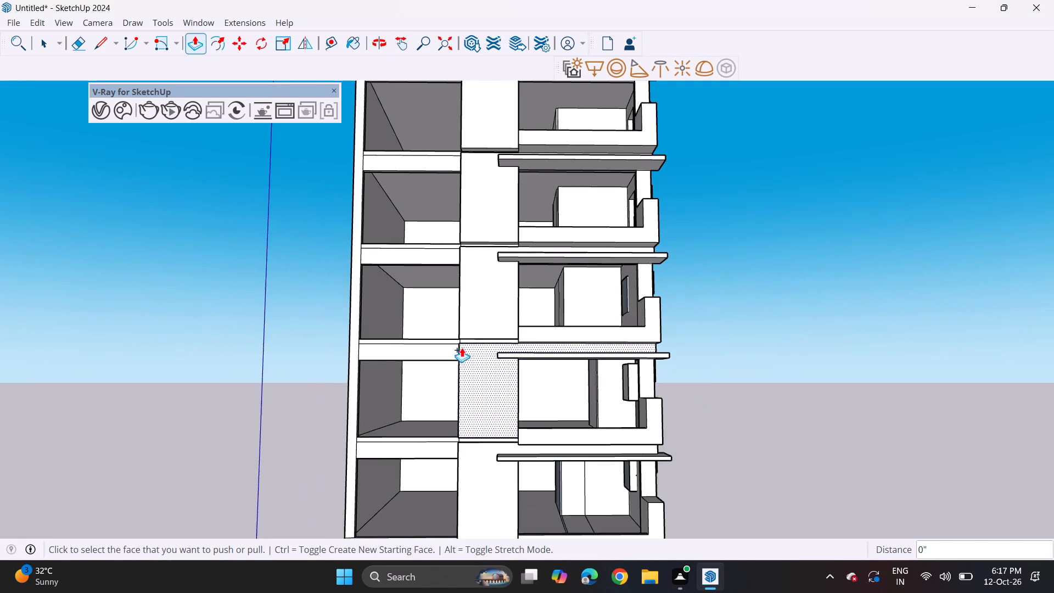
pyautogui.scroll(2, 462, 348)
pyautogui.moveTo(458, 346); pyautogui.dragTo(588, 384, button='middle')
pyautogui.scroll(10, 531, 368)
pyautogui.click(527, 346)
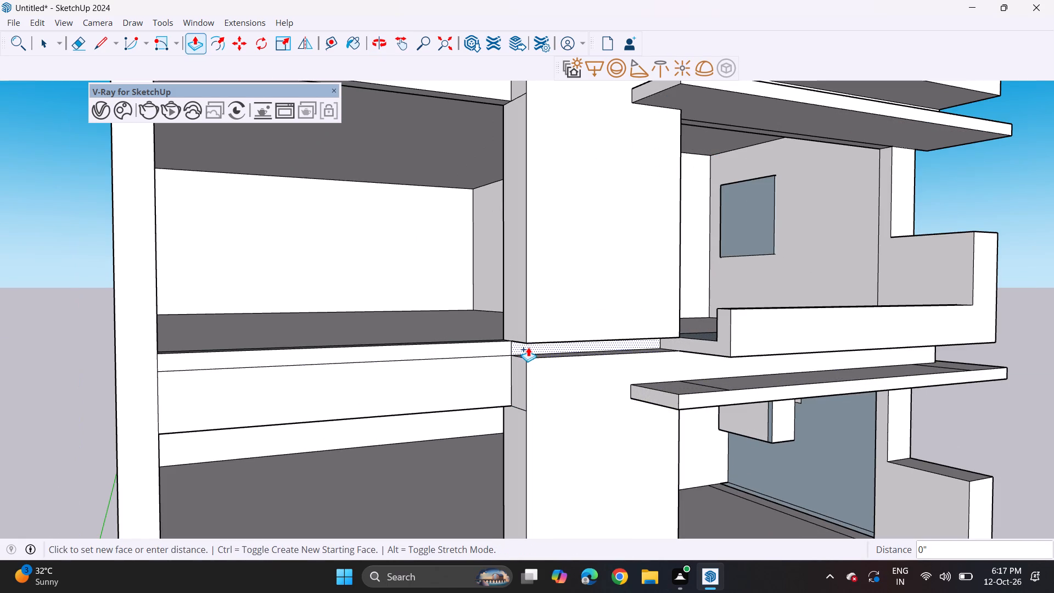
pyautogui.scroll(7, 528, 349)
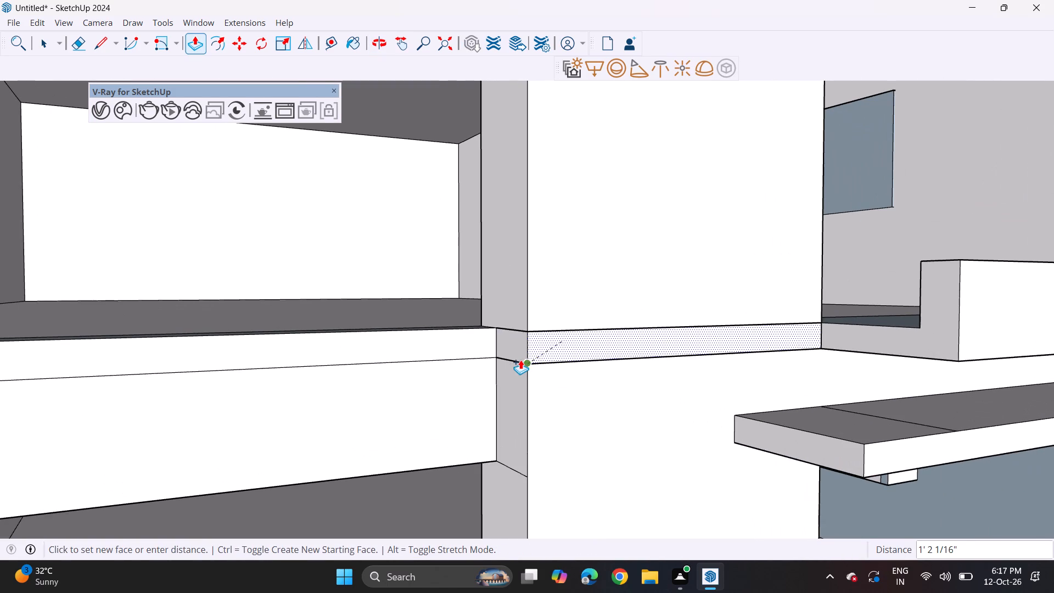
pyautogui.scroll(8, 514, 354)
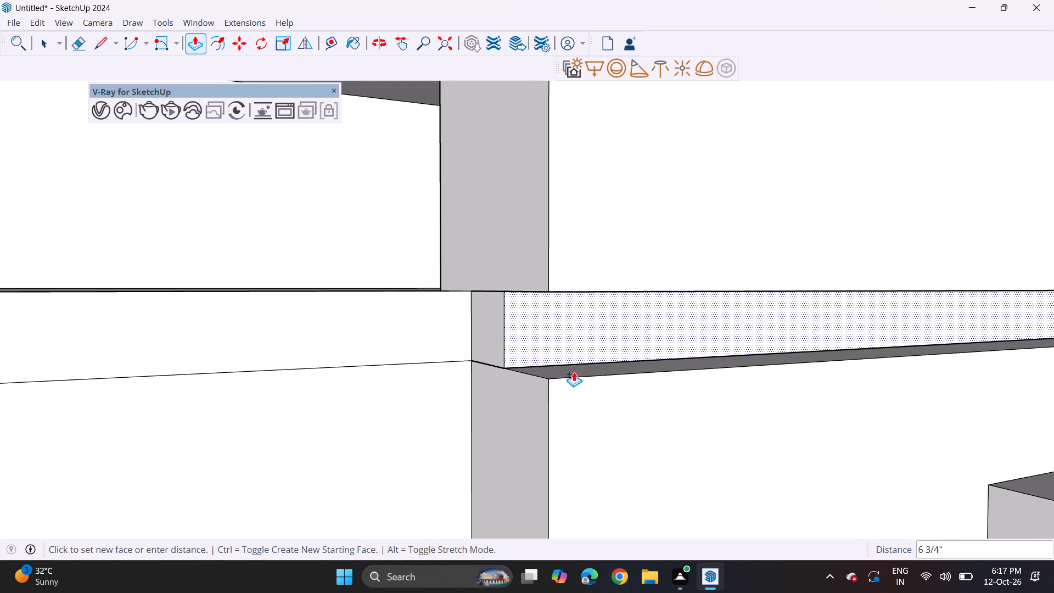
pyautogui.click(574, 372)
pyautogui.scroll(-17, 566, 372)
pyautogui.moveTo(573, 463); pyautogui.dragTo(517, 157, button='middle')
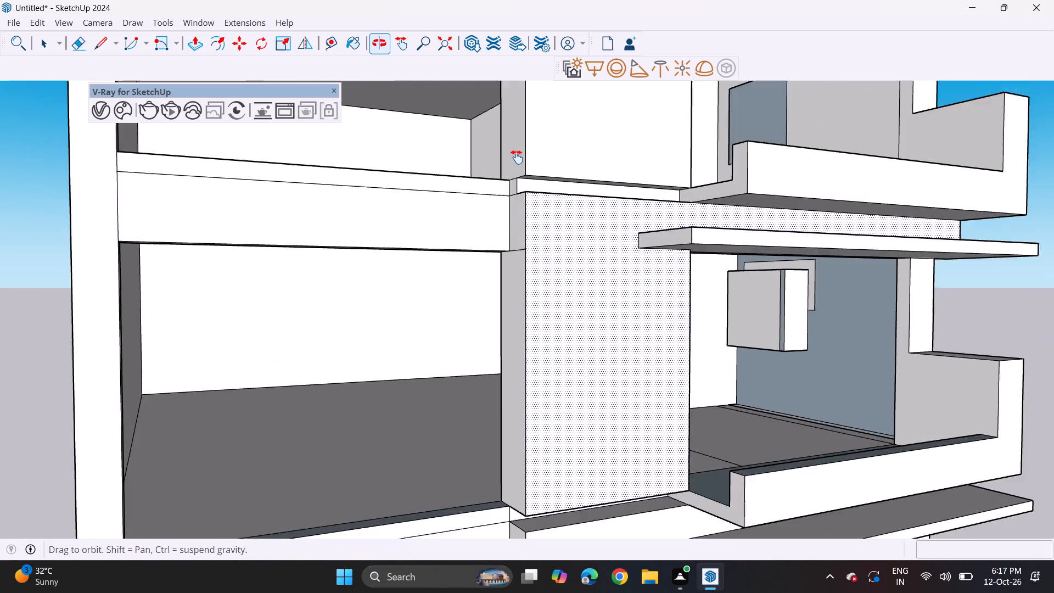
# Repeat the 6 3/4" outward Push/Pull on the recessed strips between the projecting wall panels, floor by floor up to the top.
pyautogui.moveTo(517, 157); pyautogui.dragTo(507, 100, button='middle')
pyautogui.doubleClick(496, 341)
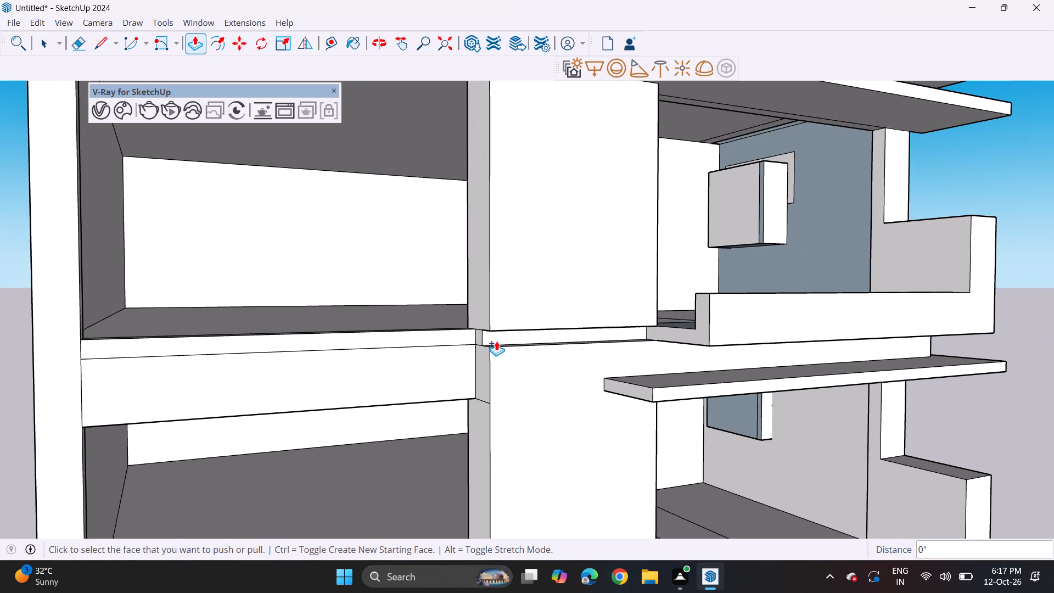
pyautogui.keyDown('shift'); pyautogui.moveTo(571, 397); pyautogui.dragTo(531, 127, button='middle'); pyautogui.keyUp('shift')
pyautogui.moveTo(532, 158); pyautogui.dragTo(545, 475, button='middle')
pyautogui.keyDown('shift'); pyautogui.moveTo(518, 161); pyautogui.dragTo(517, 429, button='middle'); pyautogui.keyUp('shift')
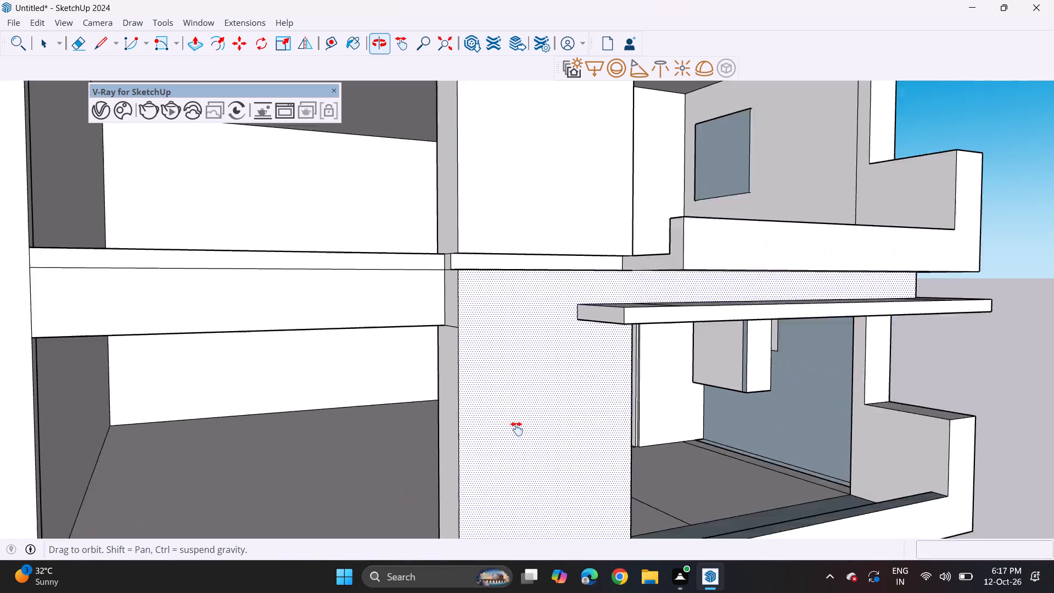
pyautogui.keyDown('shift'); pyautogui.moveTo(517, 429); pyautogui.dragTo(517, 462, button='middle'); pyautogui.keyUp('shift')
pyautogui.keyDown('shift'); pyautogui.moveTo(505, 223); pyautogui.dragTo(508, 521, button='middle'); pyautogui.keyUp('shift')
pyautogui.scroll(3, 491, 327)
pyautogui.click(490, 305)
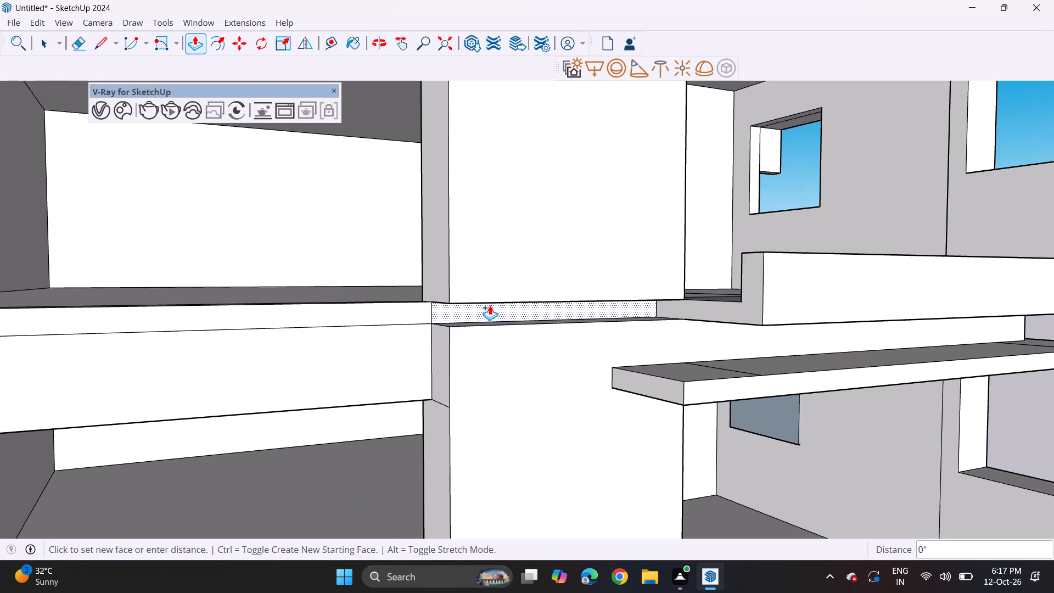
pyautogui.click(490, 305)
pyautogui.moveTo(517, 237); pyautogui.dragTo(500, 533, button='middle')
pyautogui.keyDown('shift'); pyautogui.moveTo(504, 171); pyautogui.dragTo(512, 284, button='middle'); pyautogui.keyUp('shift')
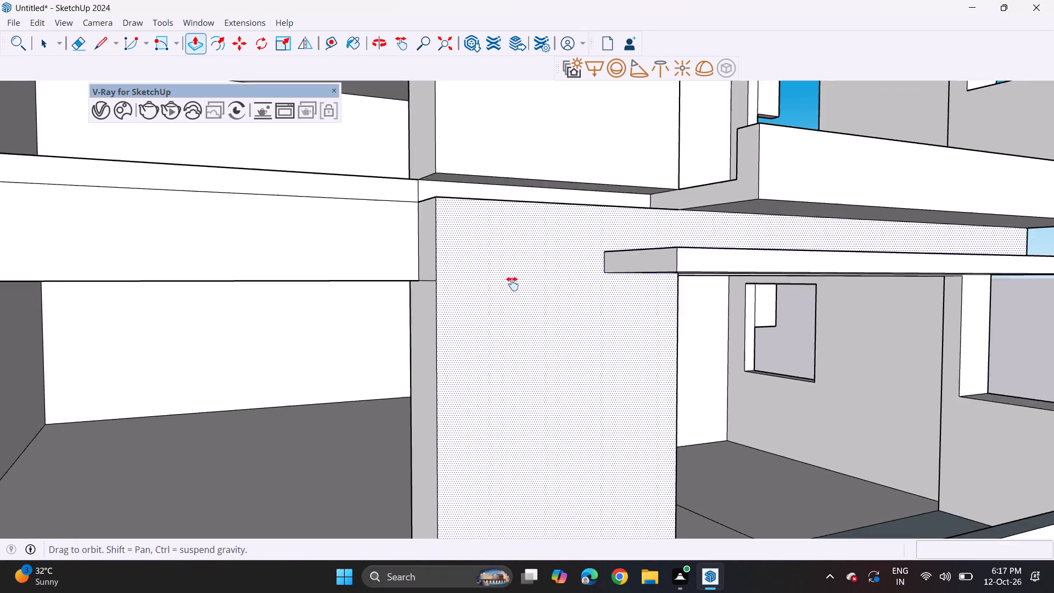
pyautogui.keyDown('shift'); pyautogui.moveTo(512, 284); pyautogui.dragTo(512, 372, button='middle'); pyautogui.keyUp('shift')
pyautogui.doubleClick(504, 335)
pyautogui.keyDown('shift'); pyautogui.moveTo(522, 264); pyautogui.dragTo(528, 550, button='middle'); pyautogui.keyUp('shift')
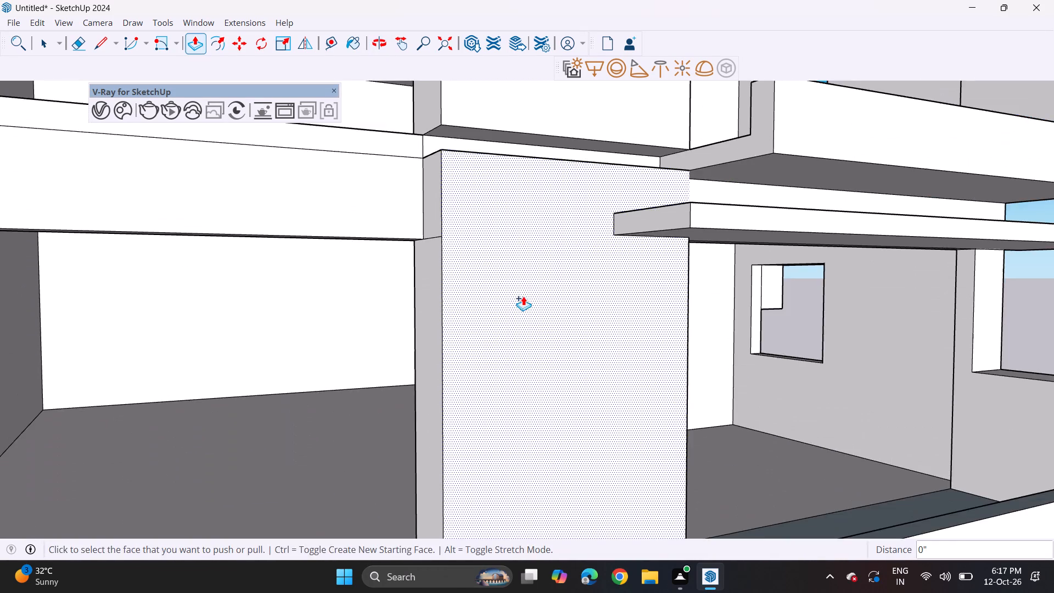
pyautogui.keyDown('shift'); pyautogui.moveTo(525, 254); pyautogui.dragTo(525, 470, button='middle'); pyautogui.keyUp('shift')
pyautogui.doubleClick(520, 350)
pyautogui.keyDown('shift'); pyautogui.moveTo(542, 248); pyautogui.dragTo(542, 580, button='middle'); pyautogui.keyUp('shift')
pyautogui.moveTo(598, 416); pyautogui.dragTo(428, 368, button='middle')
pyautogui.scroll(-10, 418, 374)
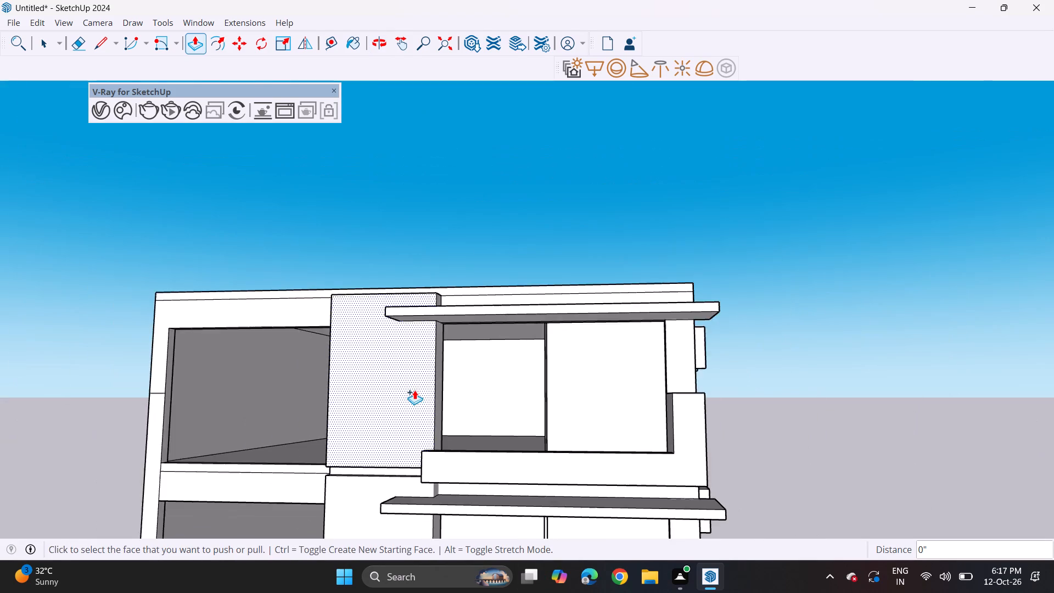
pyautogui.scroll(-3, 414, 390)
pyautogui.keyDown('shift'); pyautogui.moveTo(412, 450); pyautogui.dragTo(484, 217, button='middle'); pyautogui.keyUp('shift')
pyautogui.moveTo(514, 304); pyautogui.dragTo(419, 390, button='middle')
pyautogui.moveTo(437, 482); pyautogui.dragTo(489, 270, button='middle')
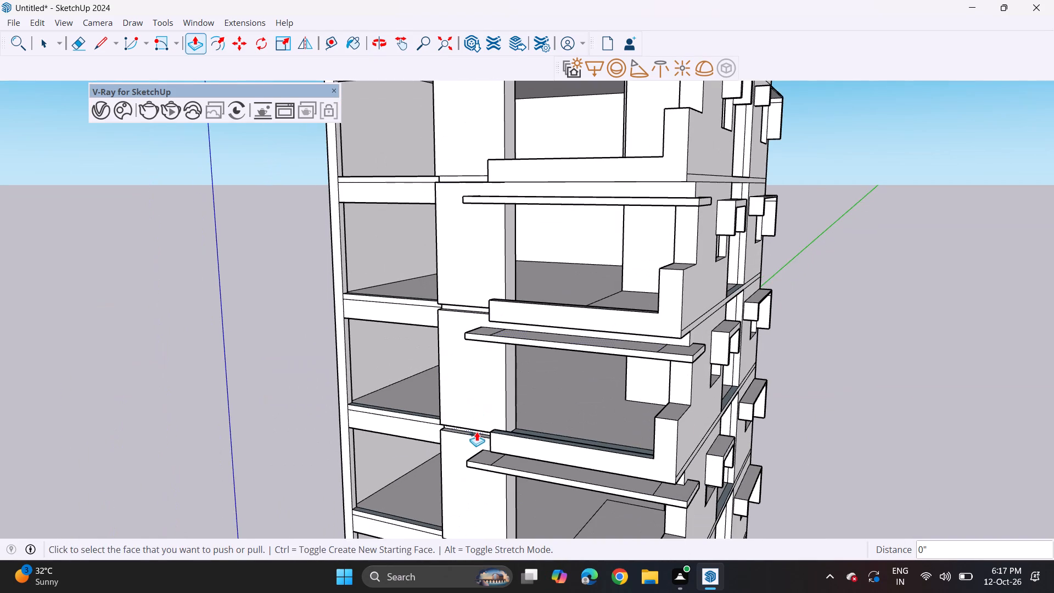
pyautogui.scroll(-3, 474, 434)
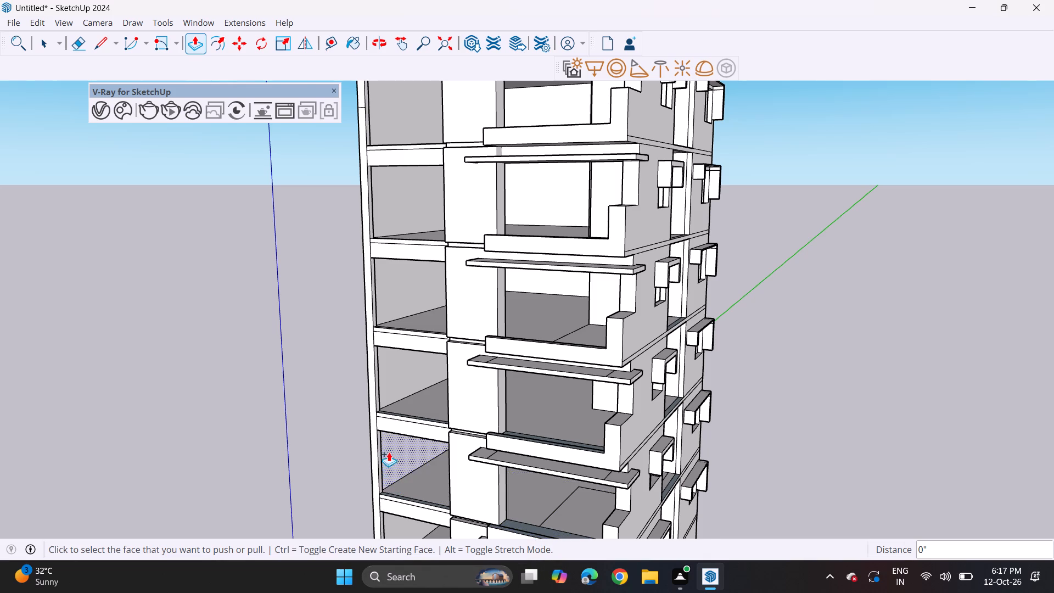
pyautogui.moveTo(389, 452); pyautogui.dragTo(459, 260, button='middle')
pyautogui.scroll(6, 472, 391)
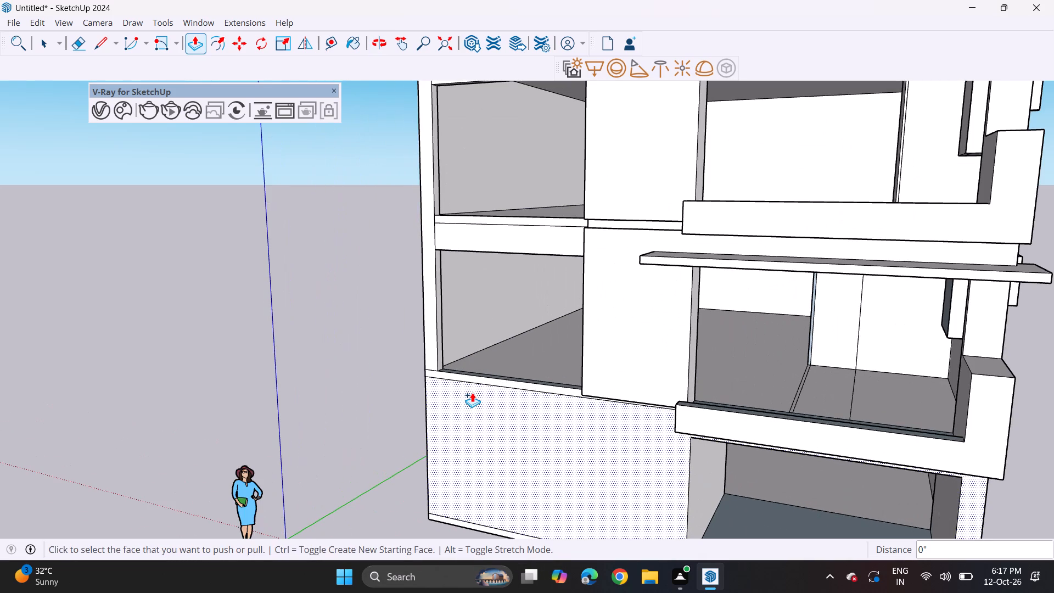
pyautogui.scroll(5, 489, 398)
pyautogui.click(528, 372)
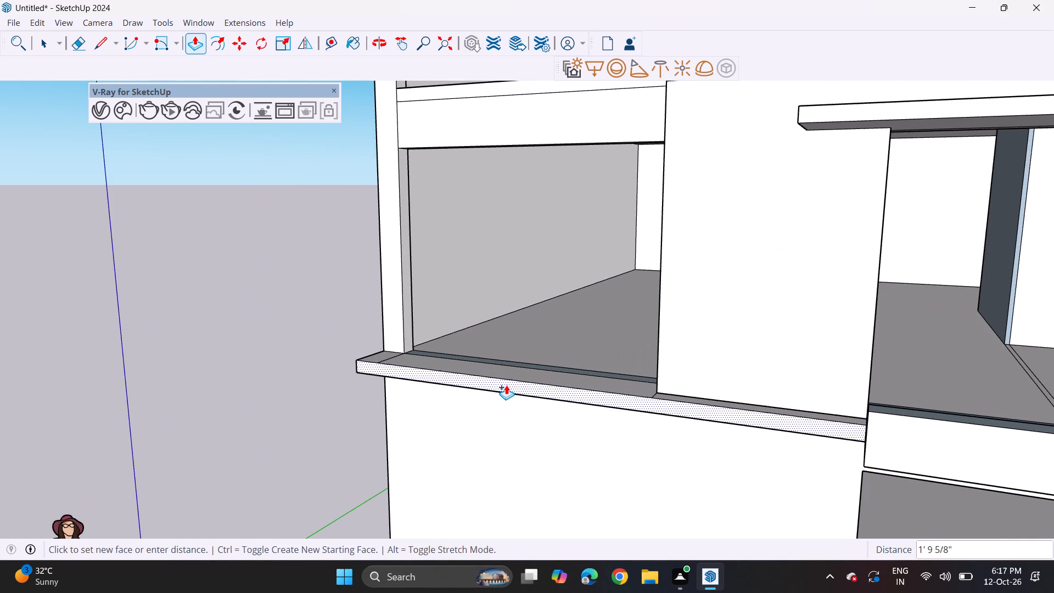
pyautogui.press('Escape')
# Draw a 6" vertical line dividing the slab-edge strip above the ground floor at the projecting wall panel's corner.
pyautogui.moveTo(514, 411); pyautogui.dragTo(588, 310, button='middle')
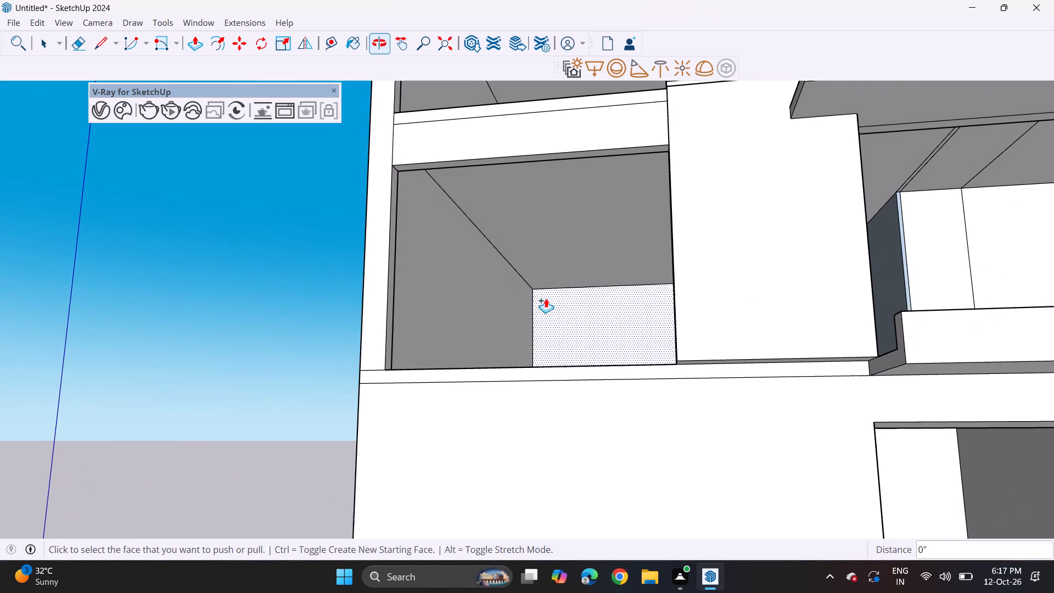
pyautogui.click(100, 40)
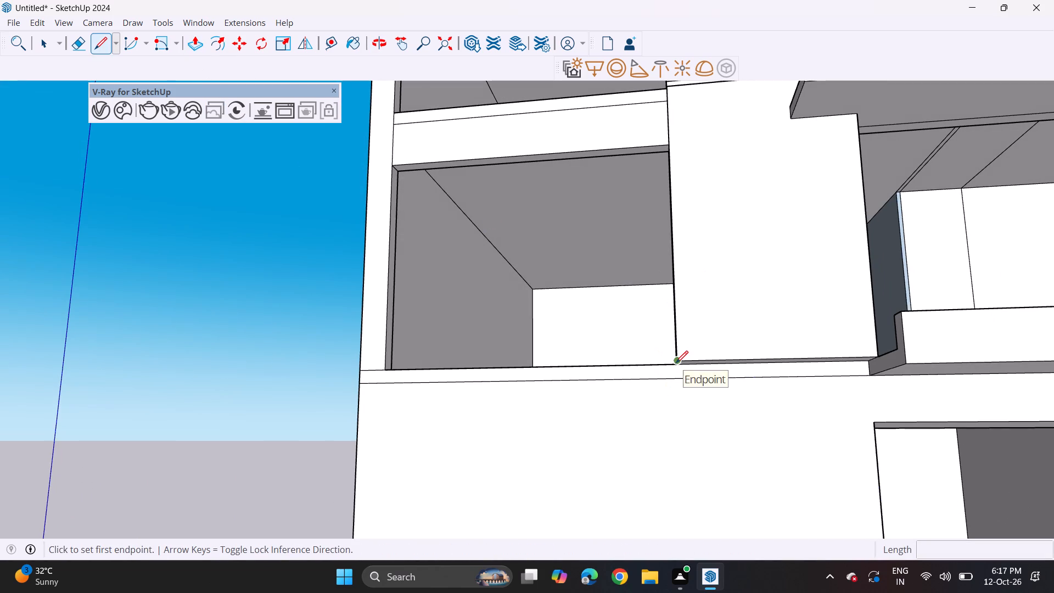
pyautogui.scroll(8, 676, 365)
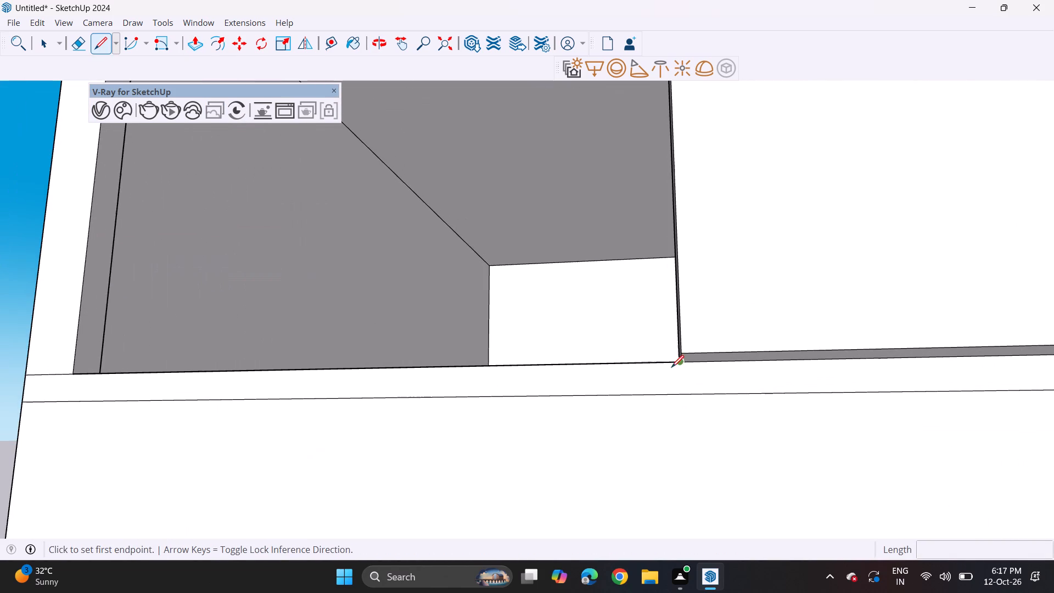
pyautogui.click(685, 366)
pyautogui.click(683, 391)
# Examine the slab edges and projecting wall panels of the front facade's floors.
pyautogui.scroll(-5, 679, 317)
pyautogui.moveTo(622, 279); pyautogui.dragTo(608, 347, button='middle')
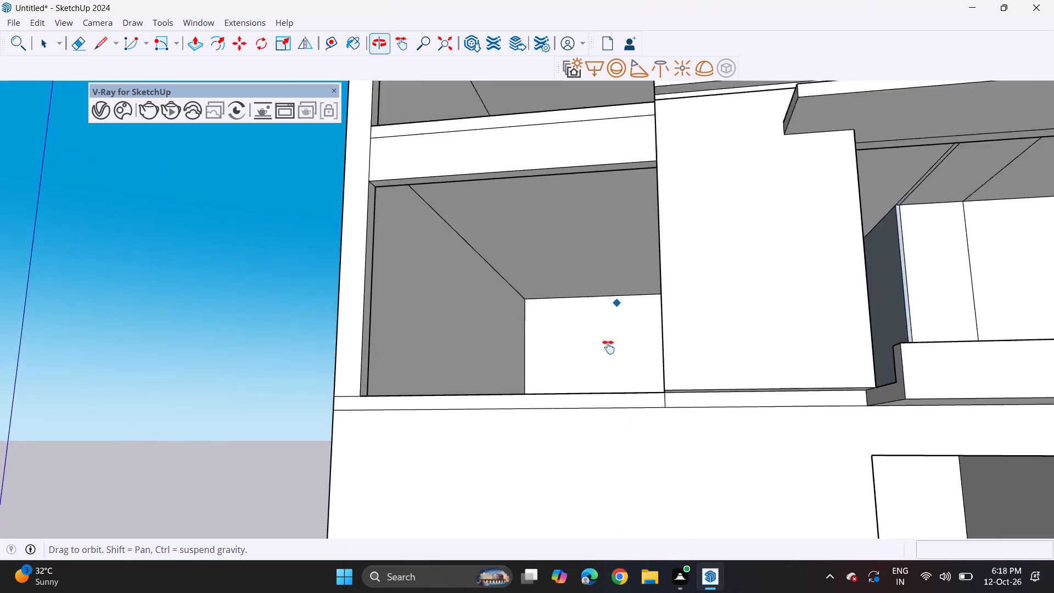
pyautogui.moveTo(608, 347); pyautogui.dragTo(563, 546, button='middle')
pyautogui.keyDown('shift'); pyautogui.moveTo(564, 536); pyautogui.dragTo(620, 271, button='middle'); pyautogui.keyUp('shift')
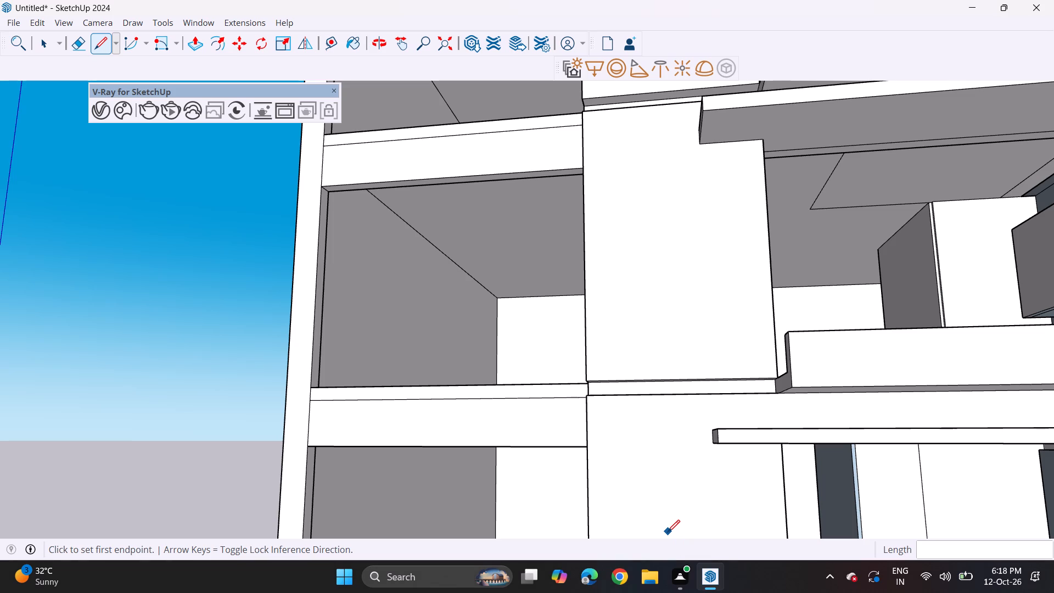
pyautogui.keyDown('shift'); pyautogui.moveTo(586, 276); pyautogui.dragTo(621, 469, button='middle'); pyautogui.keyUp('shift')
pyautogui.moveTo(614, 301); pyautogui.dragTo(656, 340, button='middle')
pyautogui.moveTo(689, 367); pyautogui.dragTo(574, 387, button='middle')
pyautogui.scroll(1, 574, 387)
pyautogui.scroll(-12, 574, 387)
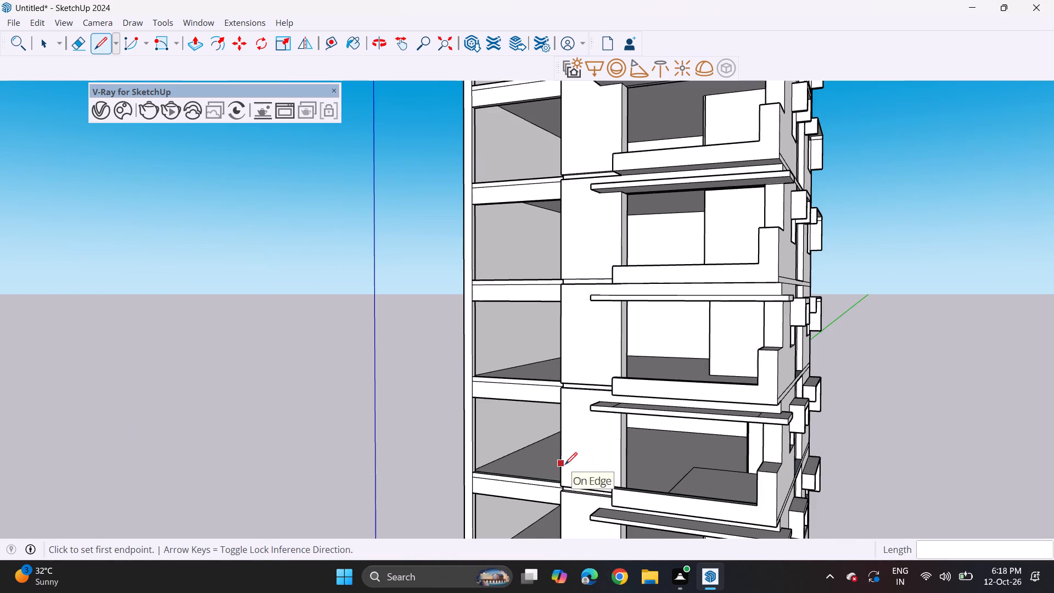
pyautogui.keyDown('shift'); pyautogui.moveTo(565, 465); pyautogui.dragTo(592, 311, button='middle'); pyautogui.keyUp('shift')
pyautogui.moveTo(556, 453); pyautogui.dragTo(571, 401, button='middle')
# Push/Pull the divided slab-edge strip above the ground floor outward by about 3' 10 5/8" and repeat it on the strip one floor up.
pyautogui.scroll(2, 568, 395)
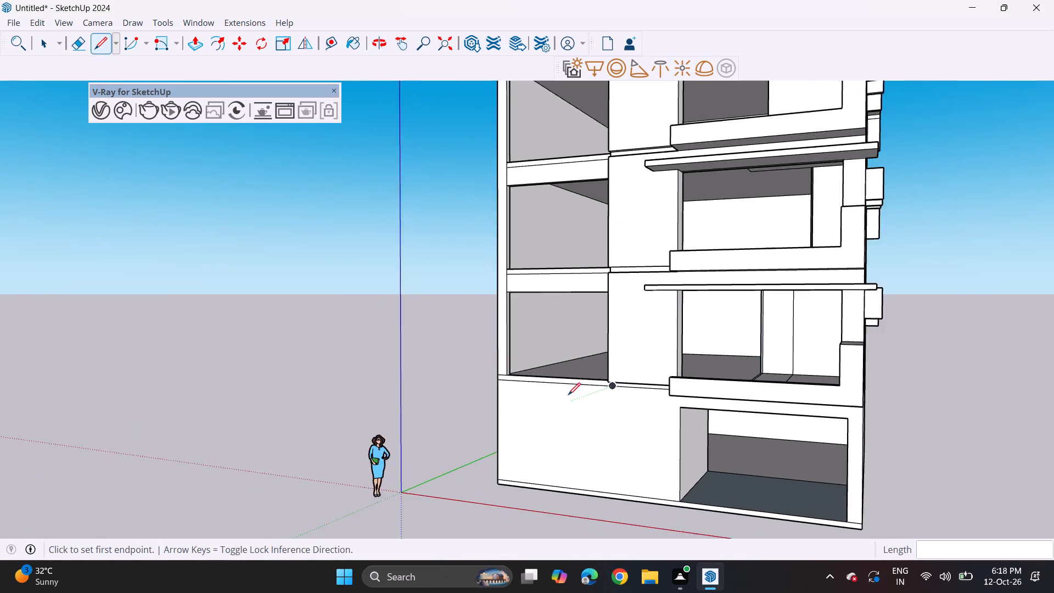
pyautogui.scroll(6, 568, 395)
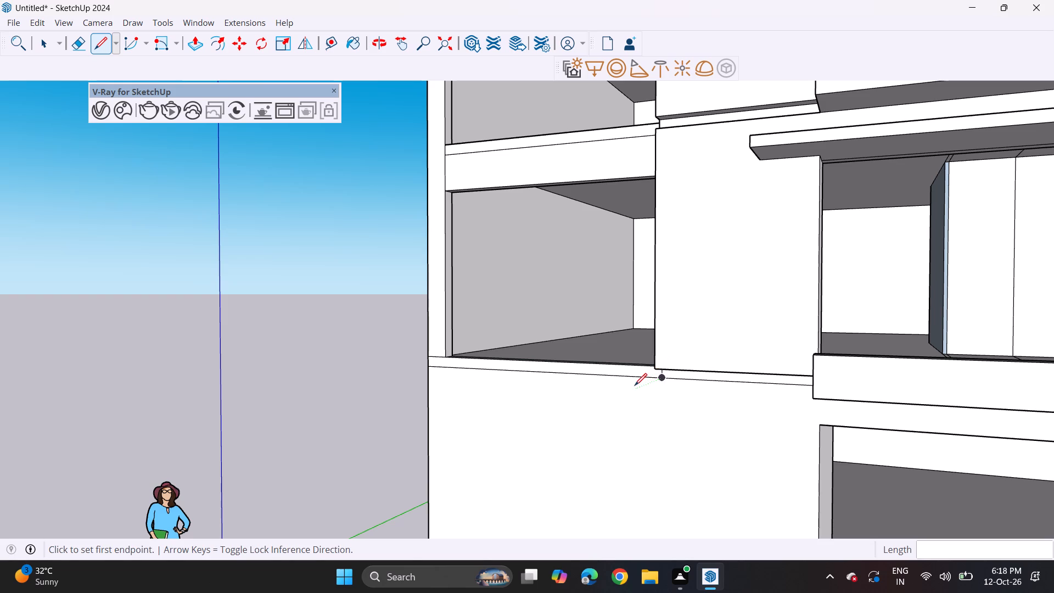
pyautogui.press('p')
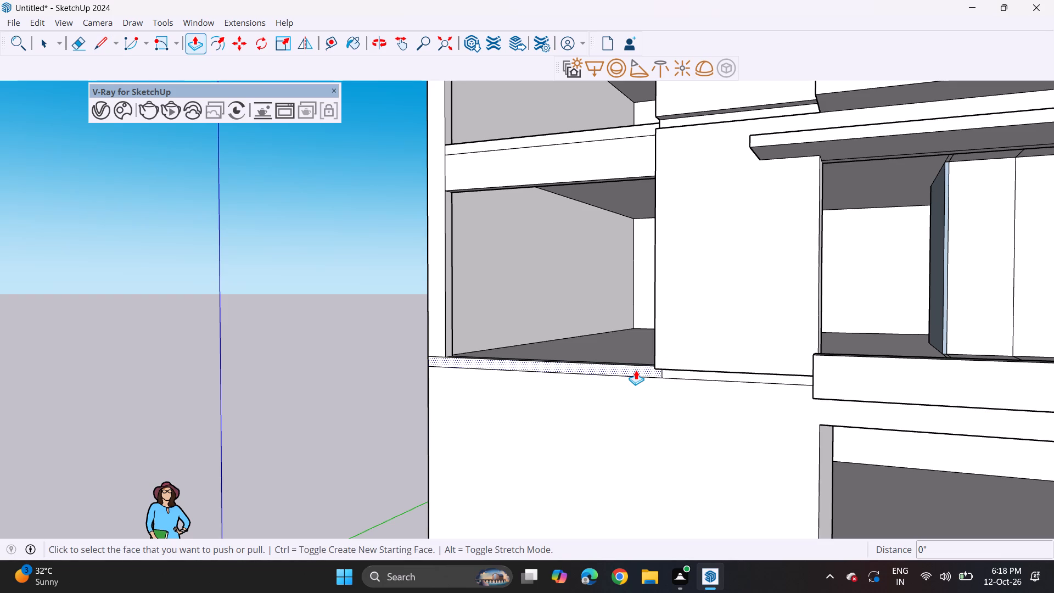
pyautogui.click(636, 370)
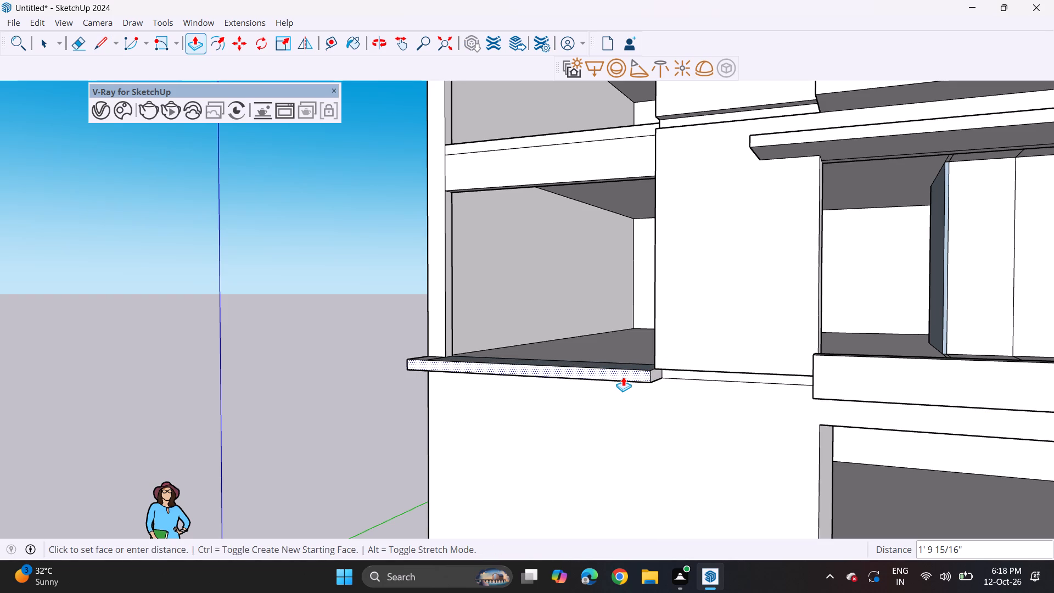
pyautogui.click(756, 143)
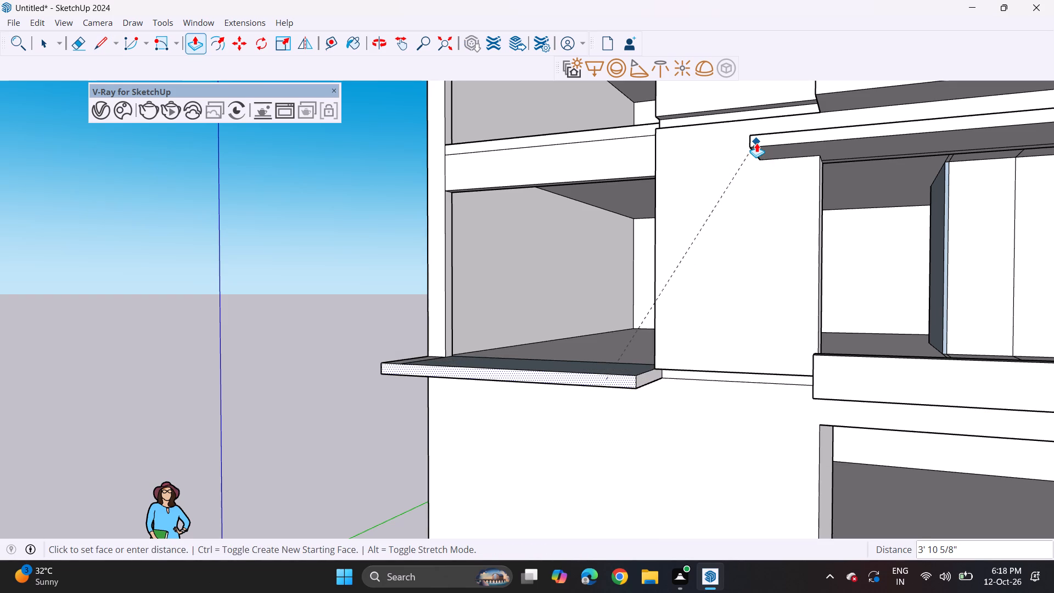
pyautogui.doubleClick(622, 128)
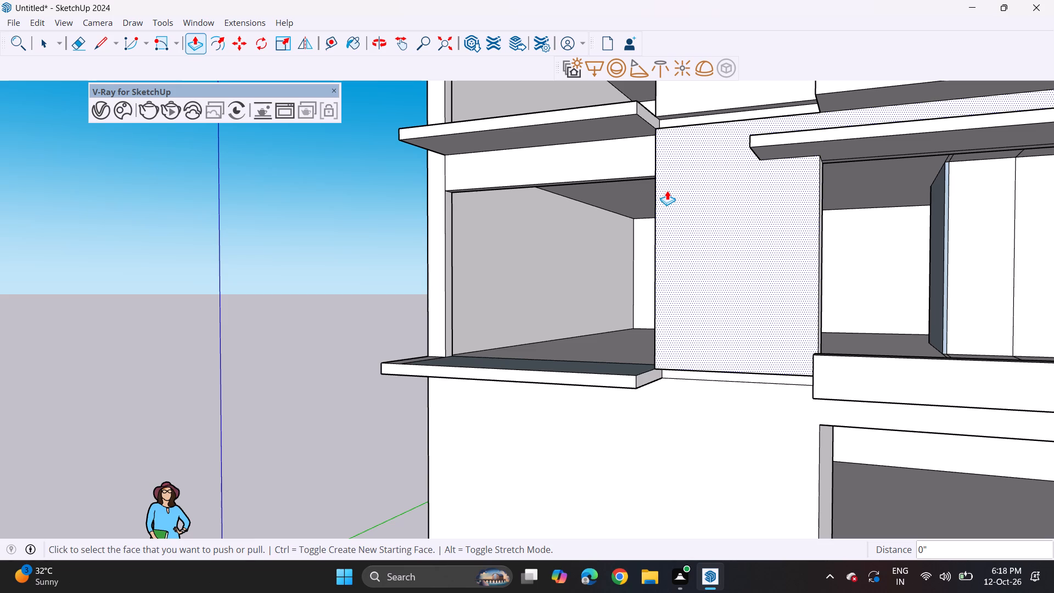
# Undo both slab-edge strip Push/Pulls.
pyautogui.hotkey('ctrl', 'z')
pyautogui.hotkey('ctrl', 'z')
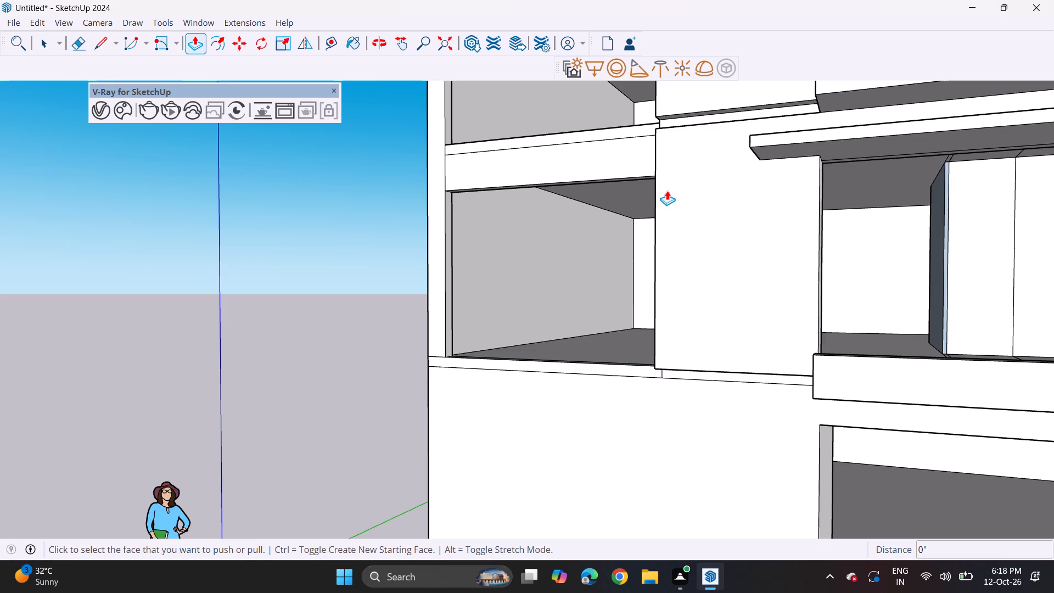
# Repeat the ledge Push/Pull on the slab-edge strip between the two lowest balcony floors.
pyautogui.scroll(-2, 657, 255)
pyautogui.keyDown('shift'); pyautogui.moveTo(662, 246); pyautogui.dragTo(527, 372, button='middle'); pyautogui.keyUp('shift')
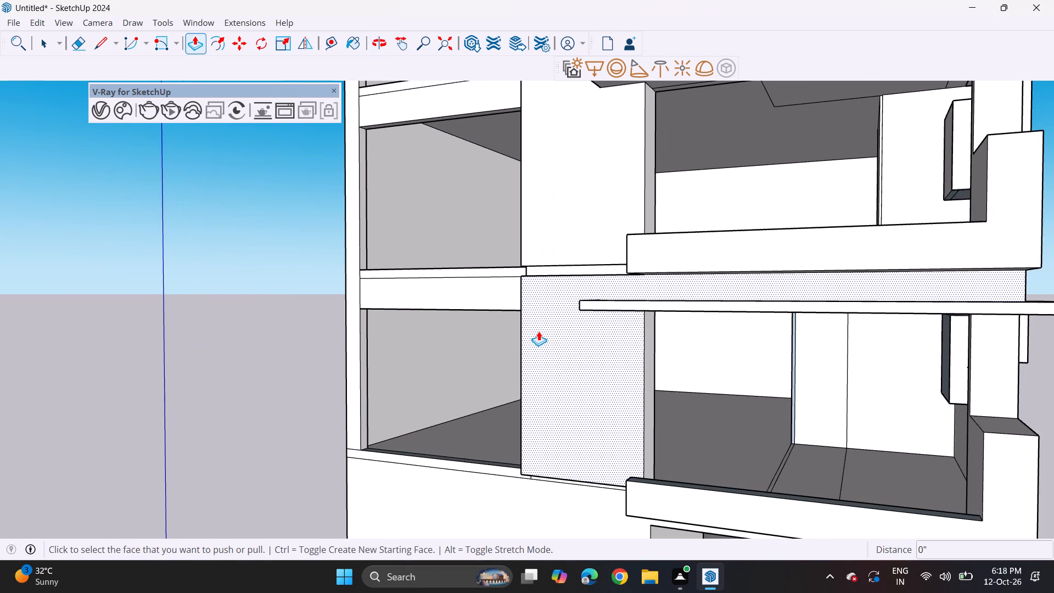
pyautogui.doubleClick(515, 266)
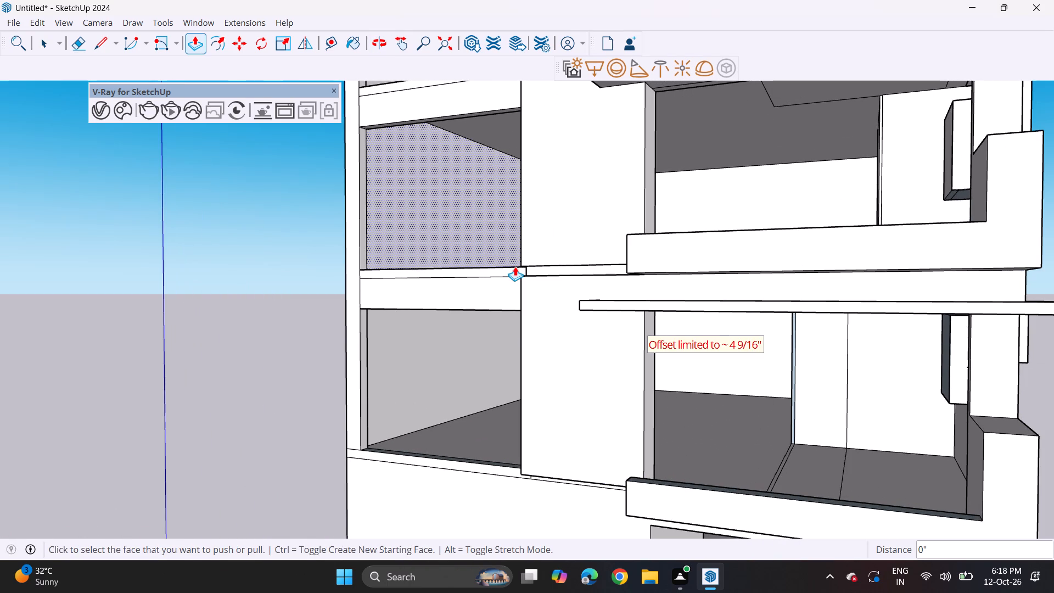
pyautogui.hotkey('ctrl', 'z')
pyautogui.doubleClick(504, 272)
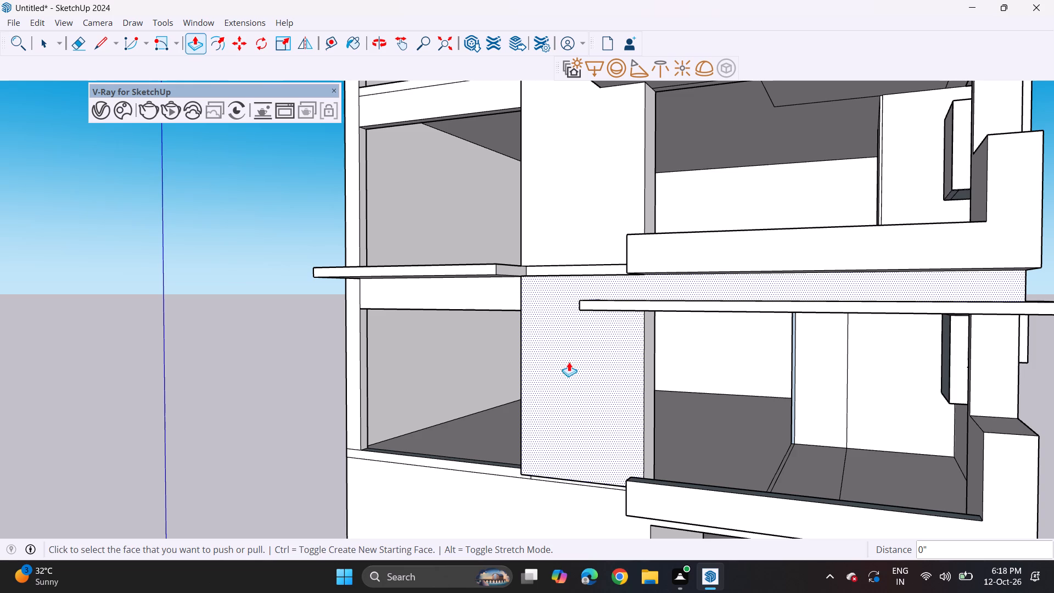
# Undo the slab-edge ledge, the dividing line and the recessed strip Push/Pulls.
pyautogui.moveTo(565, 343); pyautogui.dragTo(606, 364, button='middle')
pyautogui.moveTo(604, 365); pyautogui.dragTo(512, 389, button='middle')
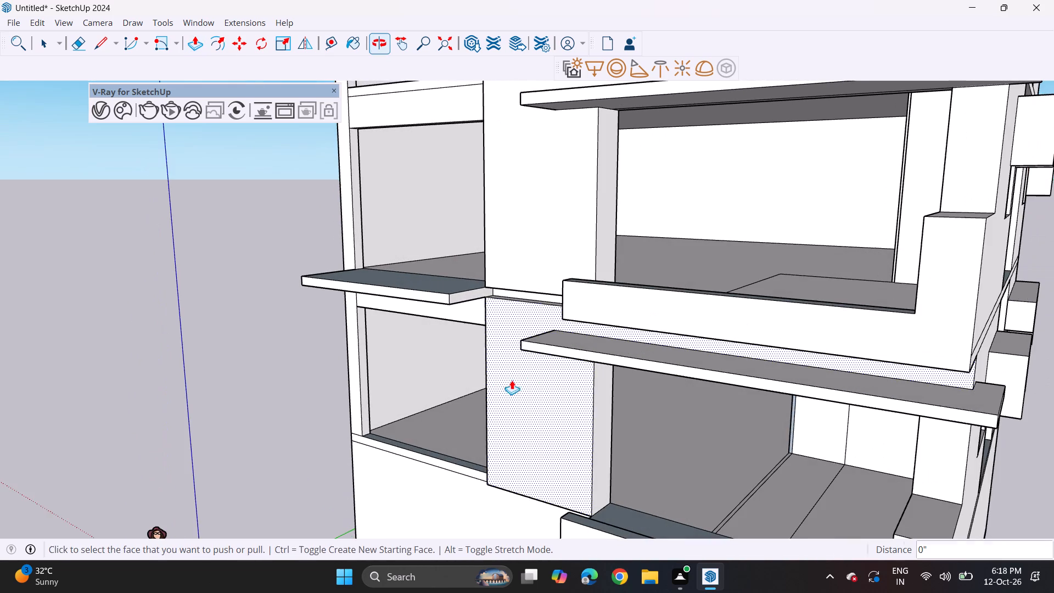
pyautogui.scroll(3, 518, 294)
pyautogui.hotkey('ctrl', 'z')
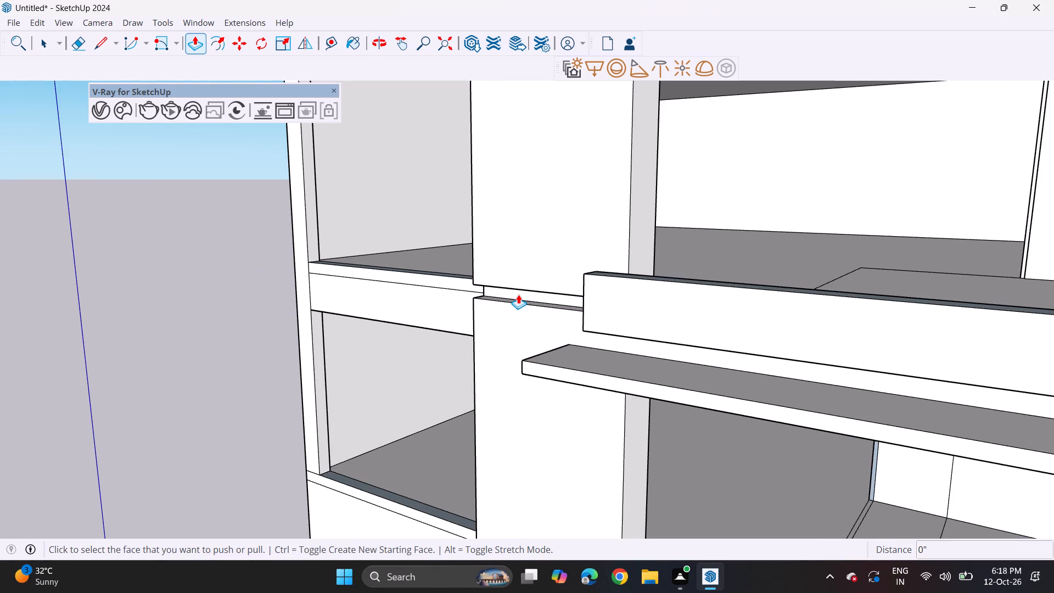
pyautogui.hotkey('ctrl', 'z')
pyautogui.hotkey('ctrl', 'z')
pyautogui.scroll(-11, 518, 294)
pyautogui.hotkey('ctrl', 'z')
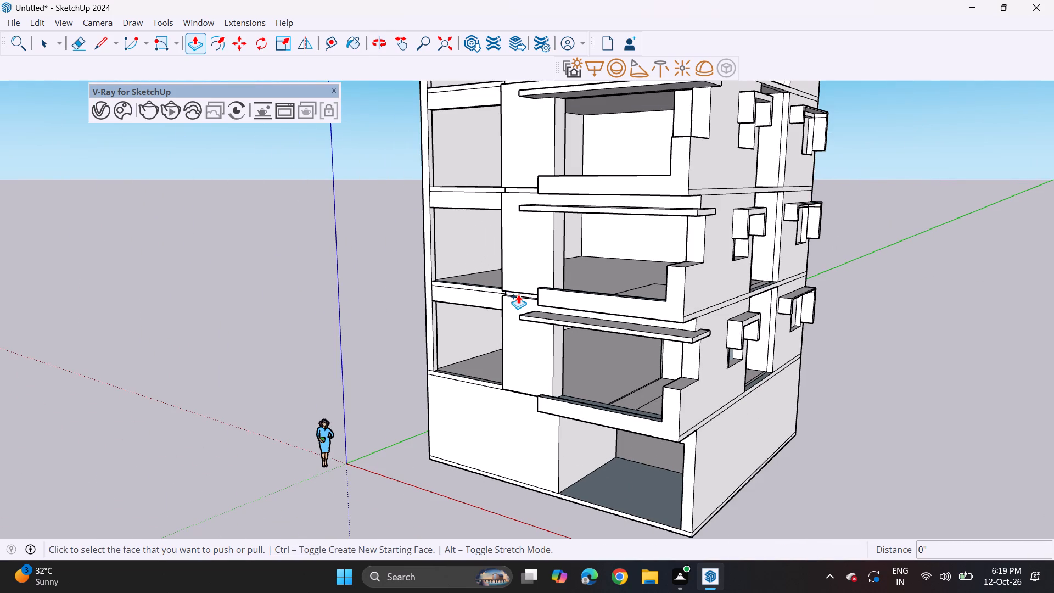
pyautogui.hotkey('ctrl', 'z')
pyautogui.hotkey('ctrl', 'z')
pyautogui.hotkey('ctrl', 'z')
# Undo the earlier inner wall edits and the Push/Pulls of the solid wall strip beside the balconies.
pyautogui.hotkey('ctrl', 'z')
pyautogui.hotkey('ctrl', 'z')
pyautogui.moveTo(515, 295); pyautogui.dragTo(601, 282, button='middle')
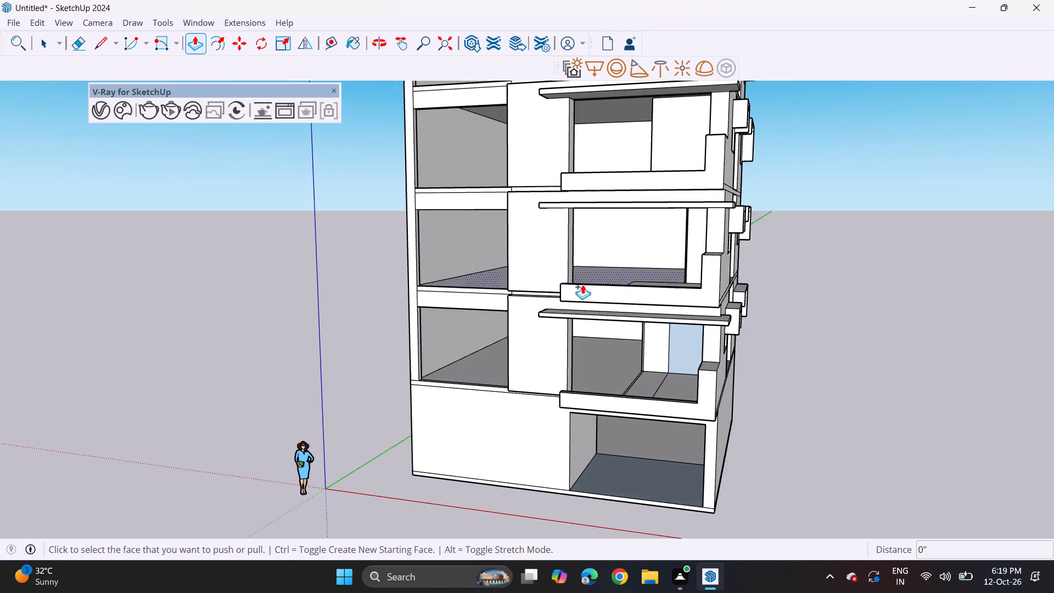
pyautogui.scroll(-4, 560, 293)
pyautogui.keyDown('shift'); pyautogui.moveTo(537, 311); pyautogui.dragTo(573, 382, button='middle'); pyautogui.keyUp('shift')
pyautogui.hotkey('ctrl', 'z')
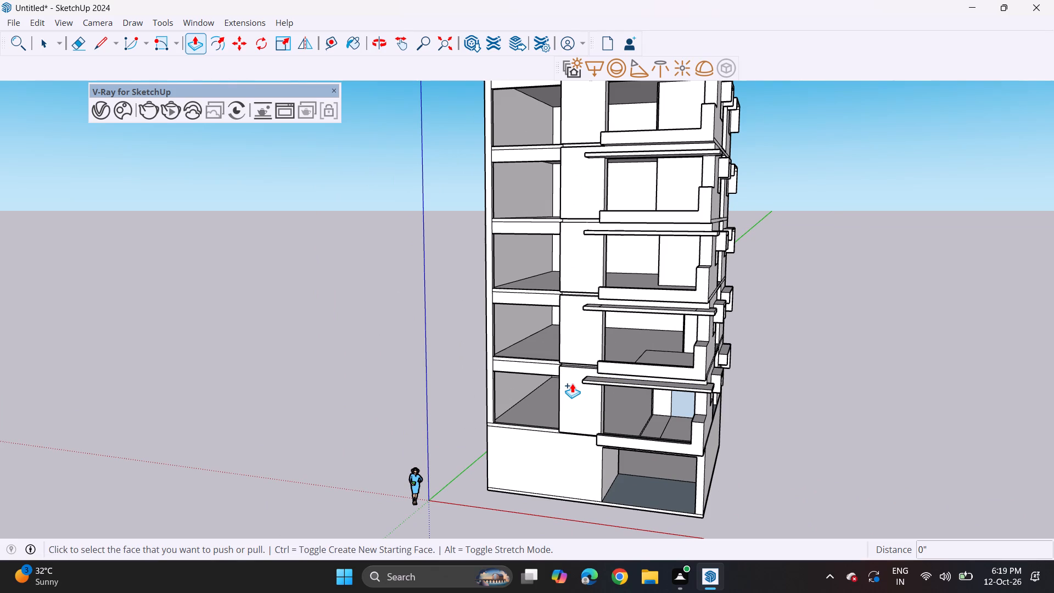
pyautogui.hotkey('ctrl', 'z')
pyautogui.hotkey('ctrl', 'z')
pyautogui.hotkey('ctrl', 'z')
pyautogui.hotkey('ctrl', 'z')
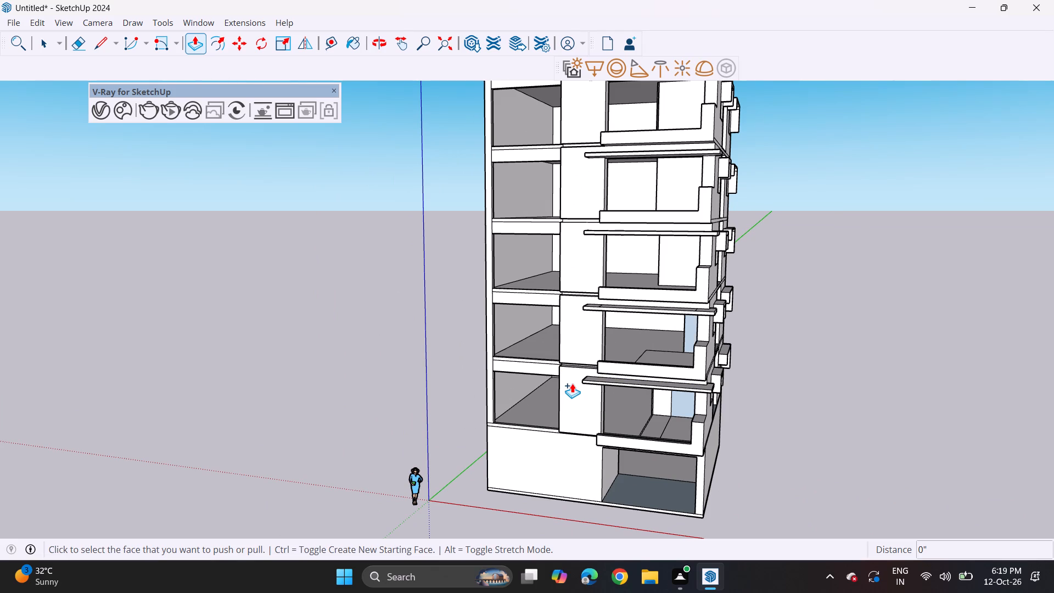
pyautogui.hotkey('ctrl', 'z')
pyautogui.hotkey('ctrl', 'z')
pyautogui.hotkey('ctrl', 'z')
pyautogui.hotkey('ctrl', 'z')
pyautogui.hotkey('ctrl', 'z')
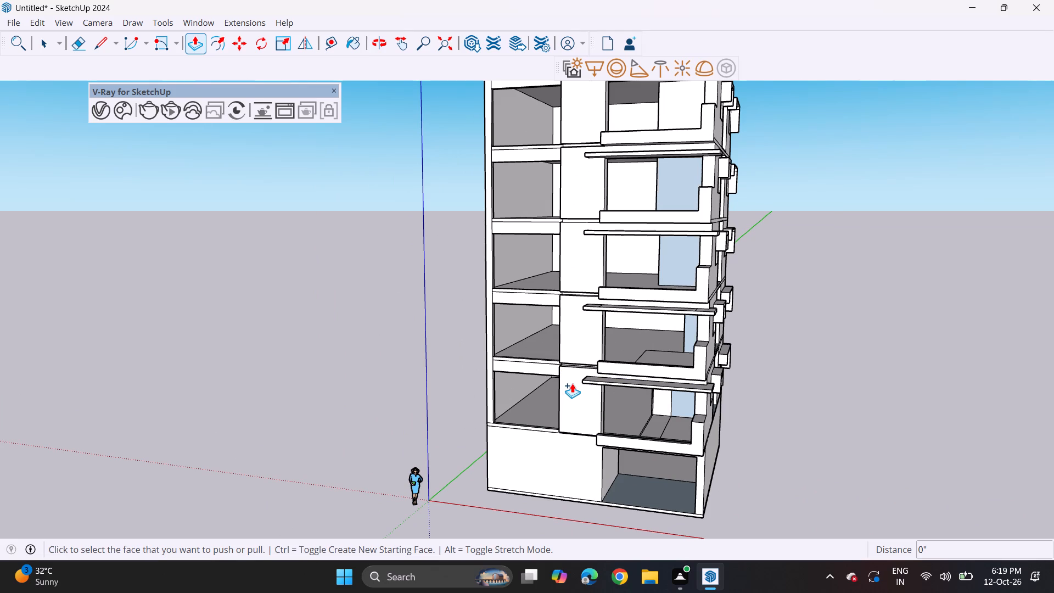
pyautogui.hotkey('ctrl', 'z')
pyautogui.hotkey('ctrl', 'z')
pyautogui.hotkey('ctrl', 'z')
pyautogui.hotkey('ctrl', 'z')
pyautogui.hotkey('ctrl', 'z')
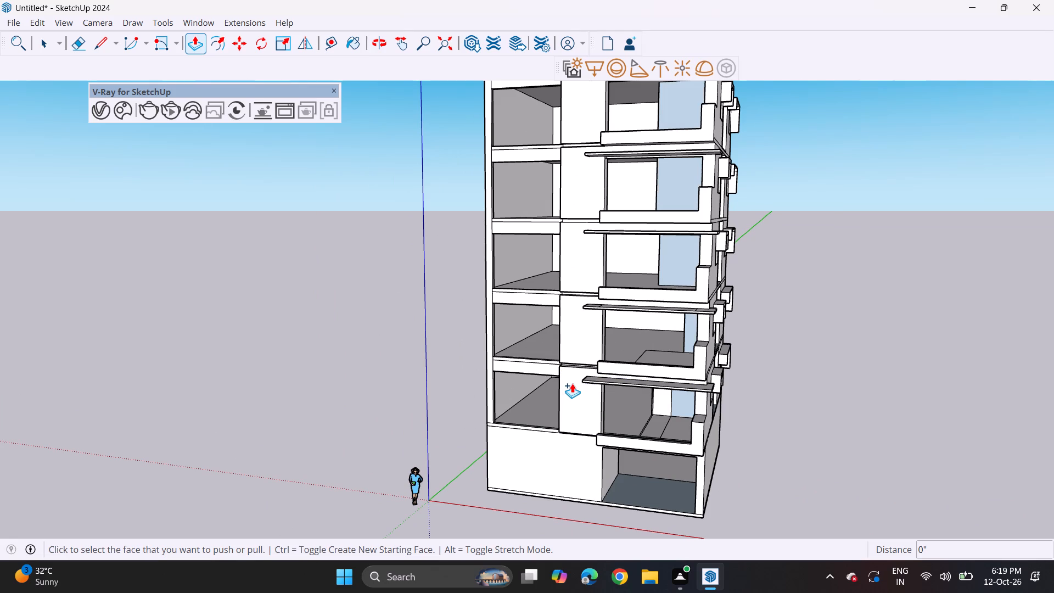
pyautogui.hotkey('ctrl', 'z')
pyautogui.hotkey('ctrl', 'z')
pyautogui.hotkey('ctrl', 'z')
pyautogui.hotkey('ctrl', 'z')
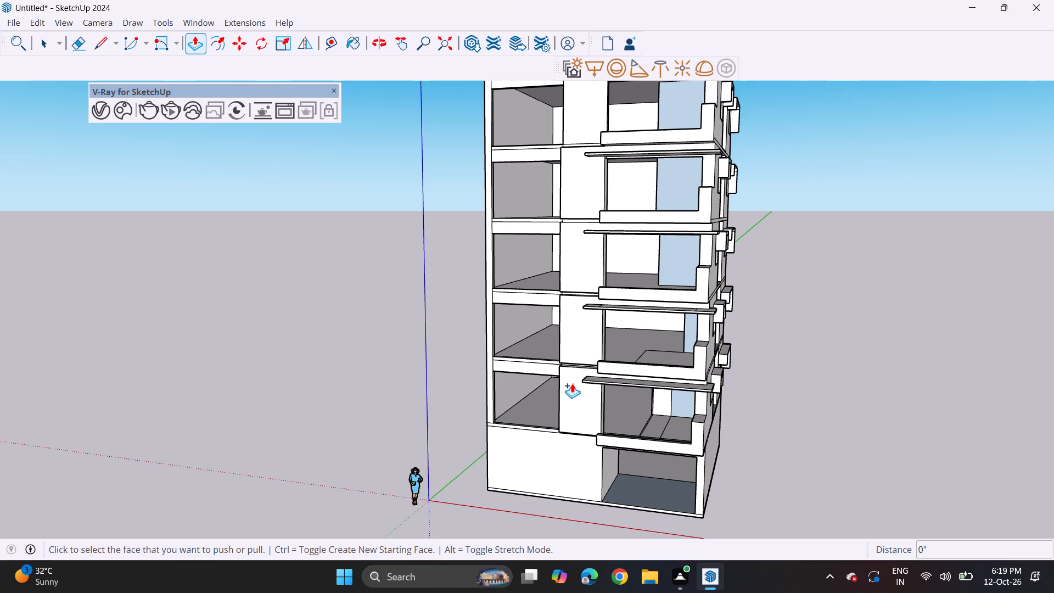
pyautogui.hotkey('ctrl', 'z')
pyautogui.hotkey('ctrl', 'z')
pyautogui.hotkey('ctrl', 'z')
pyautogui.hotkey('ctrl', 'z')
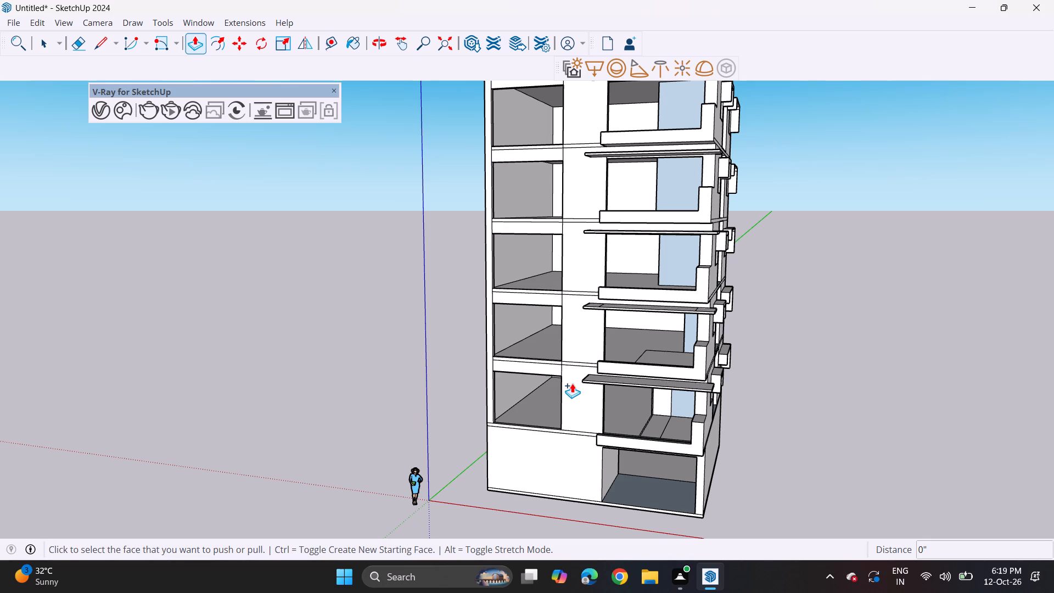
pyautogui.moveTo(571, 381); pyautogui.dragTo(584, 356, button='middle')
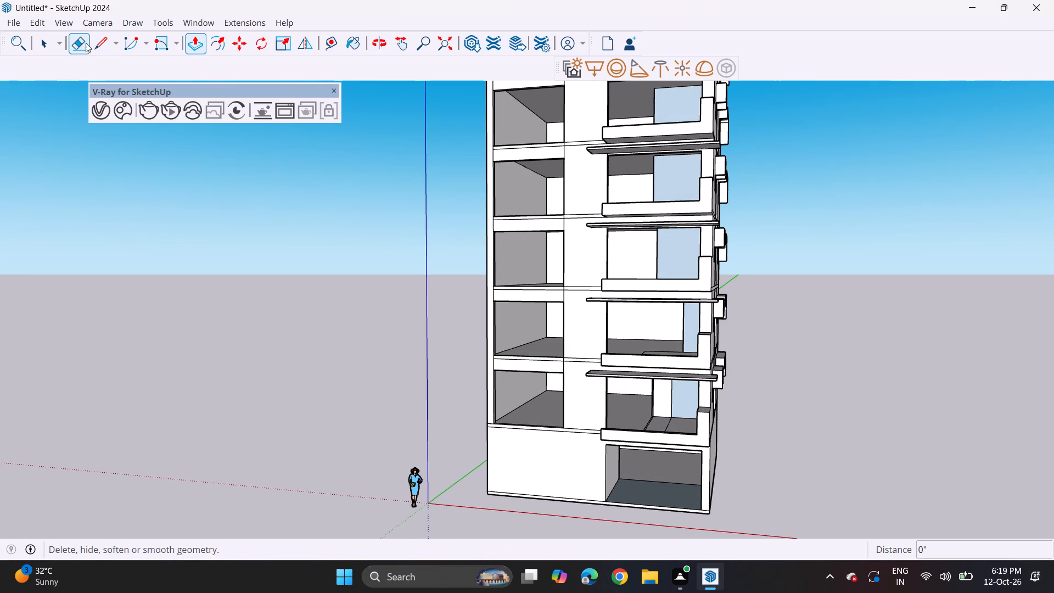
# Erase the horizontal floor lines crossing the solid wall strip between the left openings and the balconies.
pyautogui.click(86, 43)
pyautogui.moveTo(573, 139); pyautogui.dragTo(573, 189)
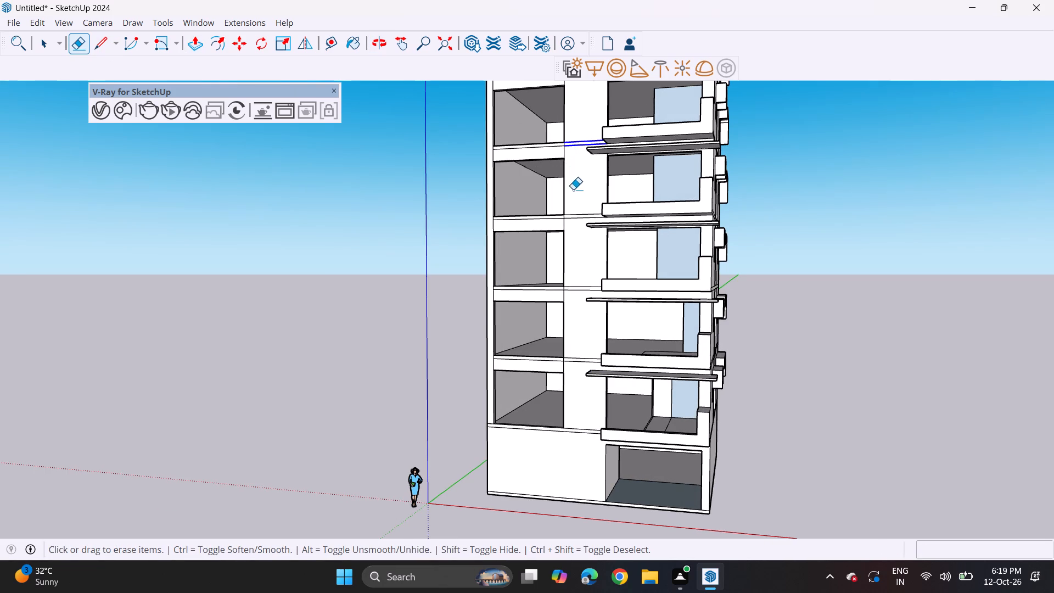
pyautogui.moveTo(573, 189); pyautogui.dragTo(579, 377)
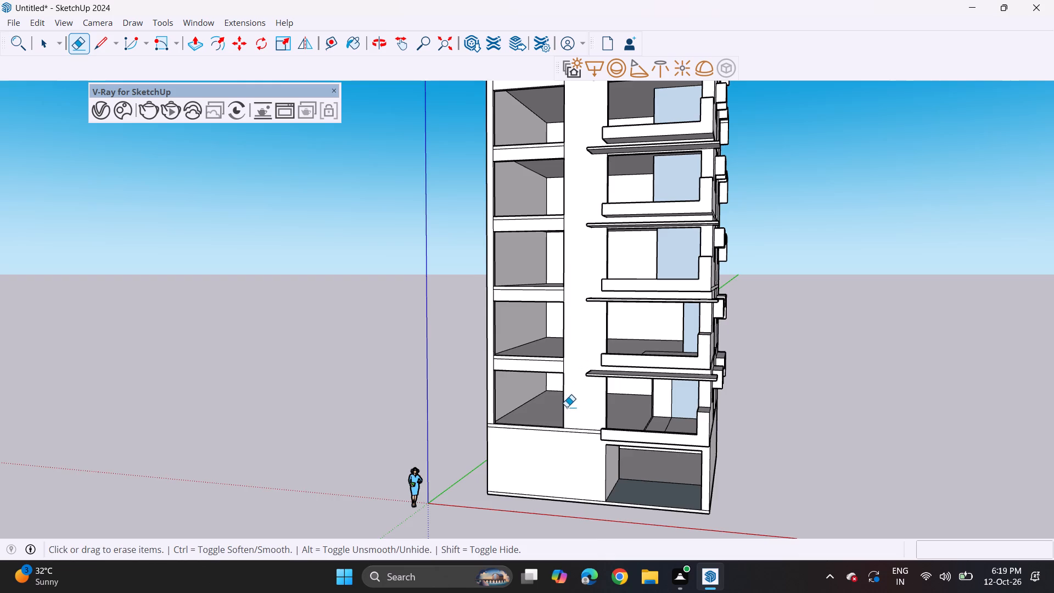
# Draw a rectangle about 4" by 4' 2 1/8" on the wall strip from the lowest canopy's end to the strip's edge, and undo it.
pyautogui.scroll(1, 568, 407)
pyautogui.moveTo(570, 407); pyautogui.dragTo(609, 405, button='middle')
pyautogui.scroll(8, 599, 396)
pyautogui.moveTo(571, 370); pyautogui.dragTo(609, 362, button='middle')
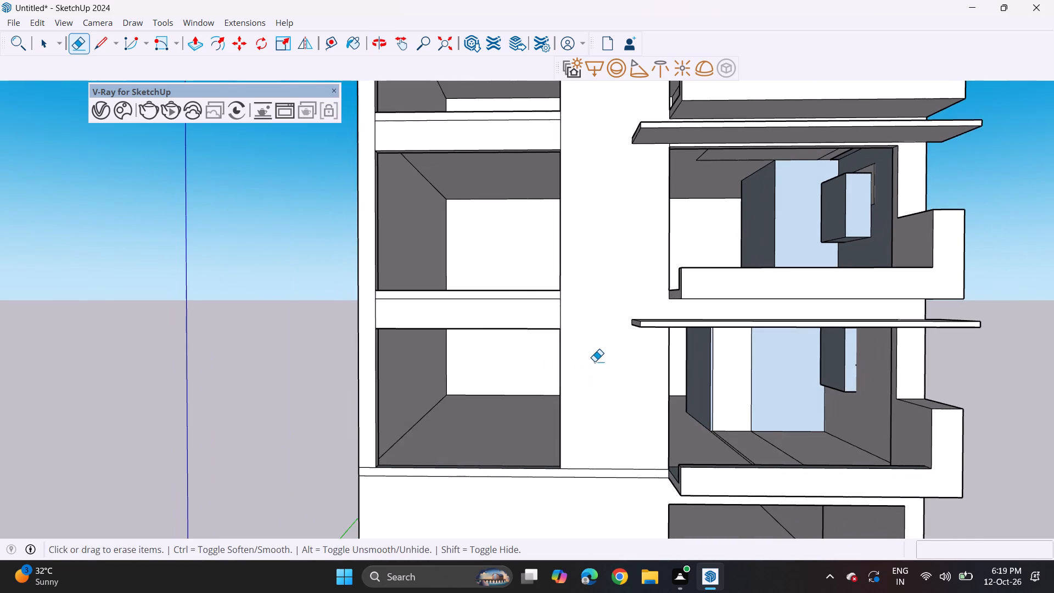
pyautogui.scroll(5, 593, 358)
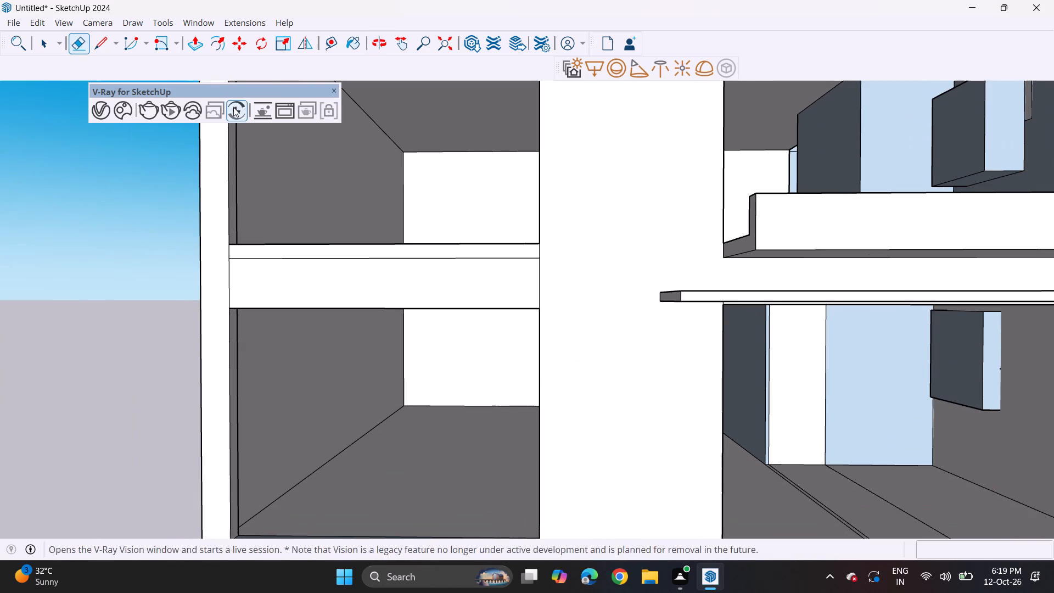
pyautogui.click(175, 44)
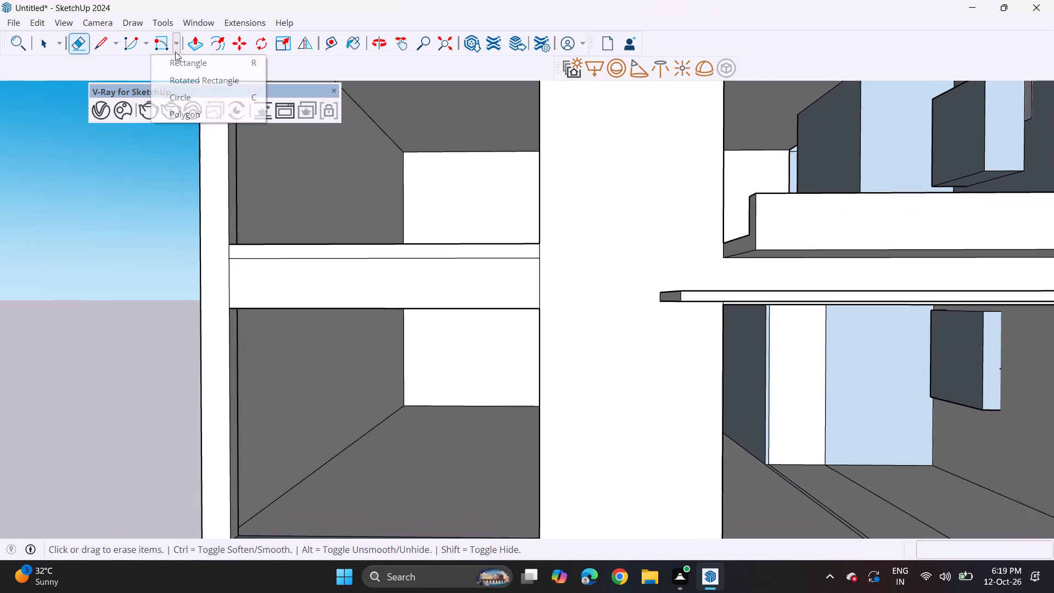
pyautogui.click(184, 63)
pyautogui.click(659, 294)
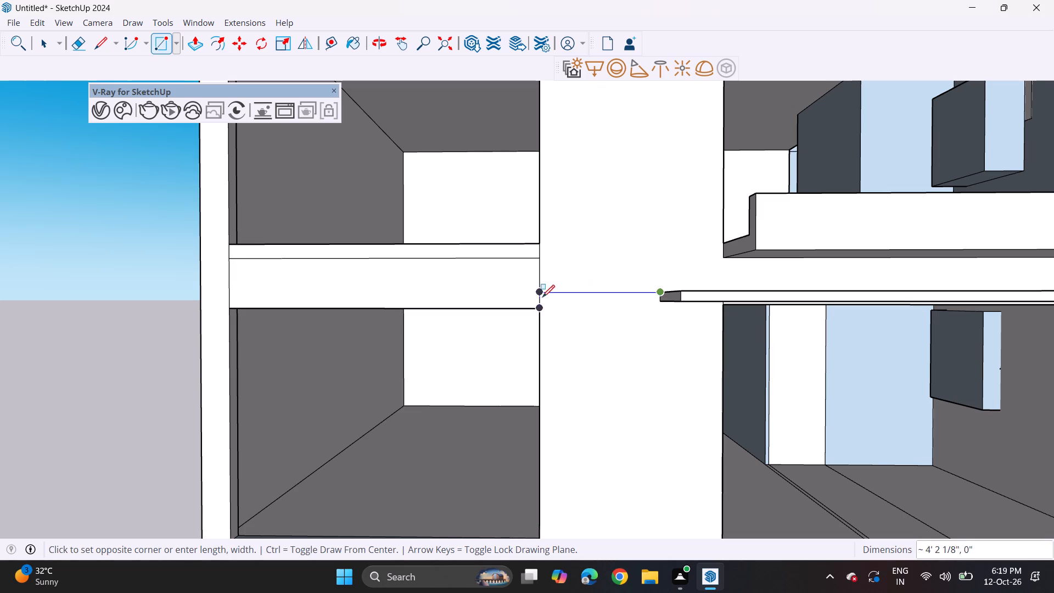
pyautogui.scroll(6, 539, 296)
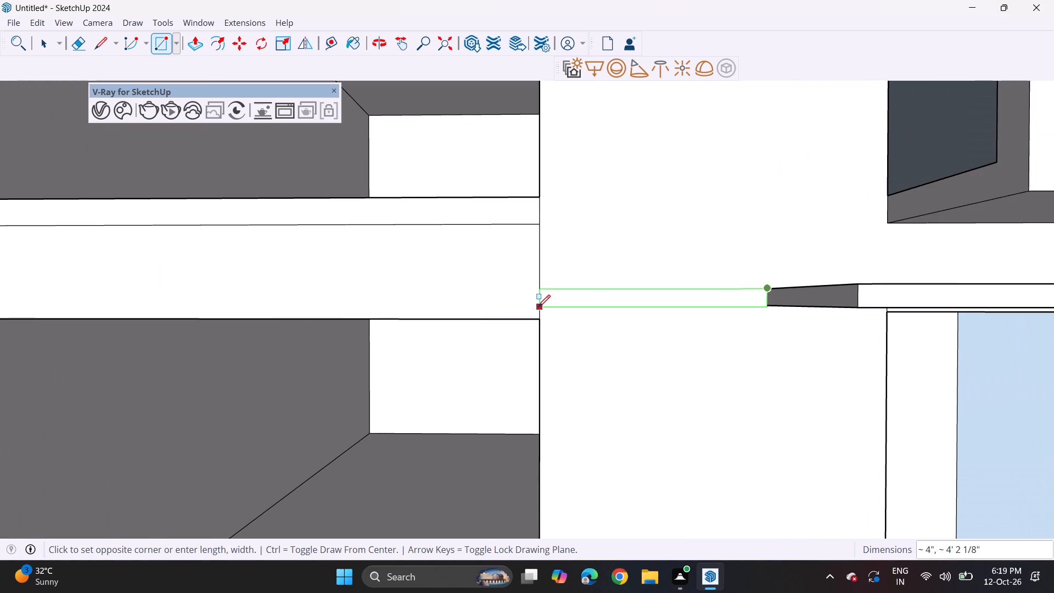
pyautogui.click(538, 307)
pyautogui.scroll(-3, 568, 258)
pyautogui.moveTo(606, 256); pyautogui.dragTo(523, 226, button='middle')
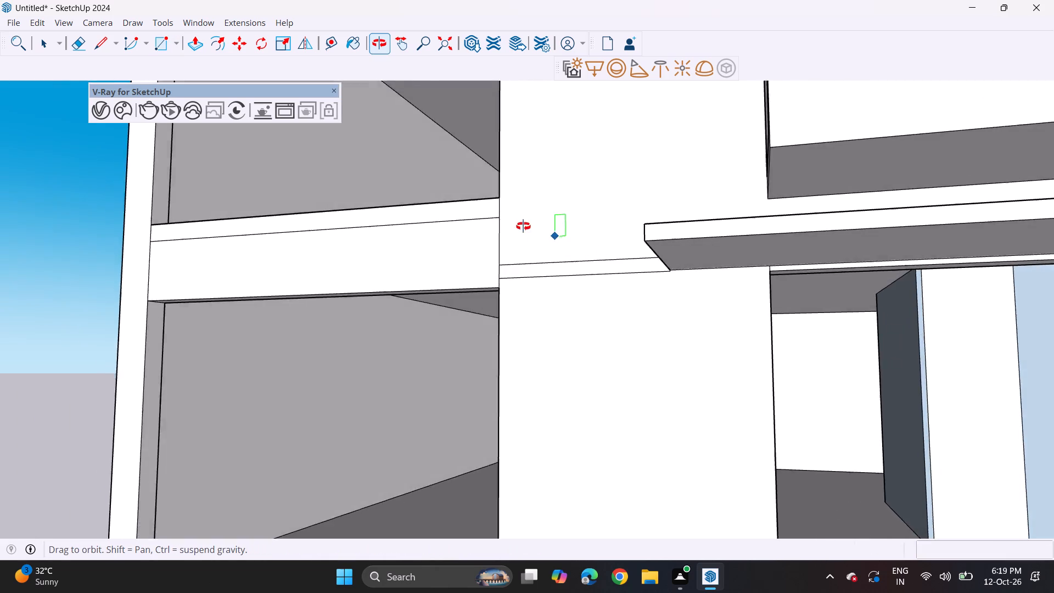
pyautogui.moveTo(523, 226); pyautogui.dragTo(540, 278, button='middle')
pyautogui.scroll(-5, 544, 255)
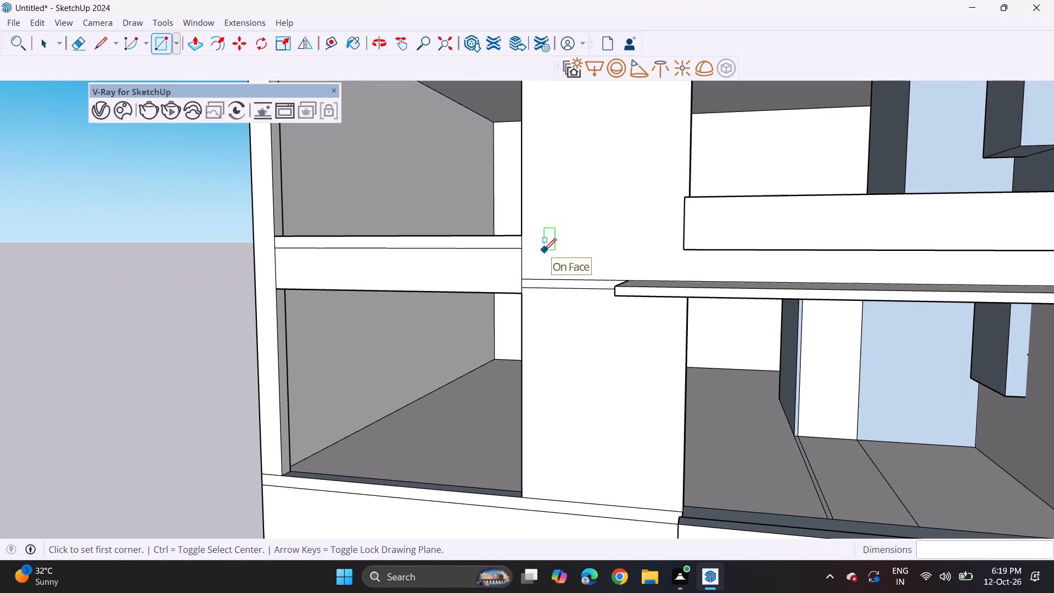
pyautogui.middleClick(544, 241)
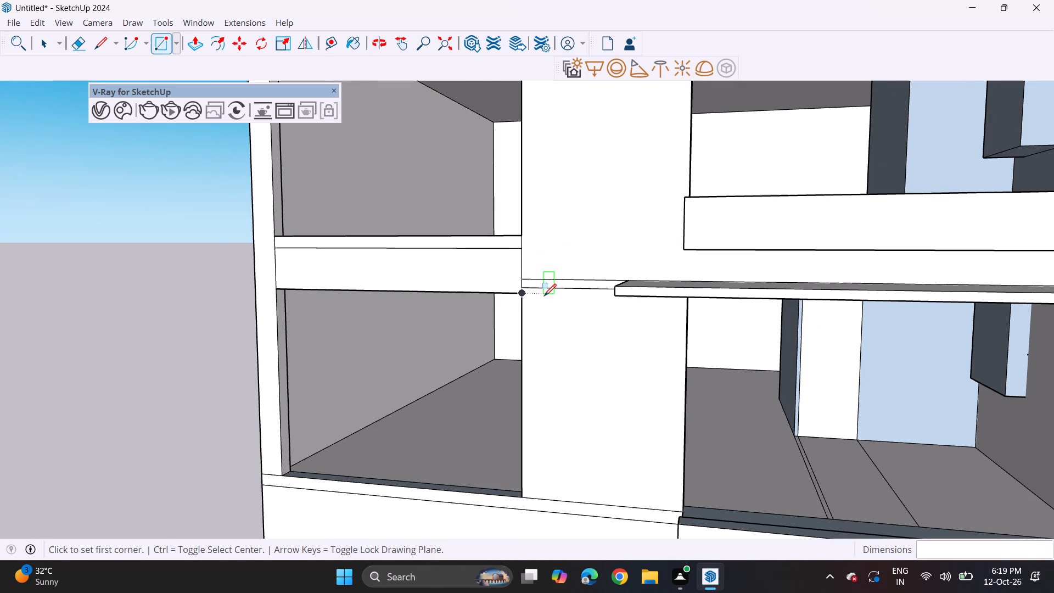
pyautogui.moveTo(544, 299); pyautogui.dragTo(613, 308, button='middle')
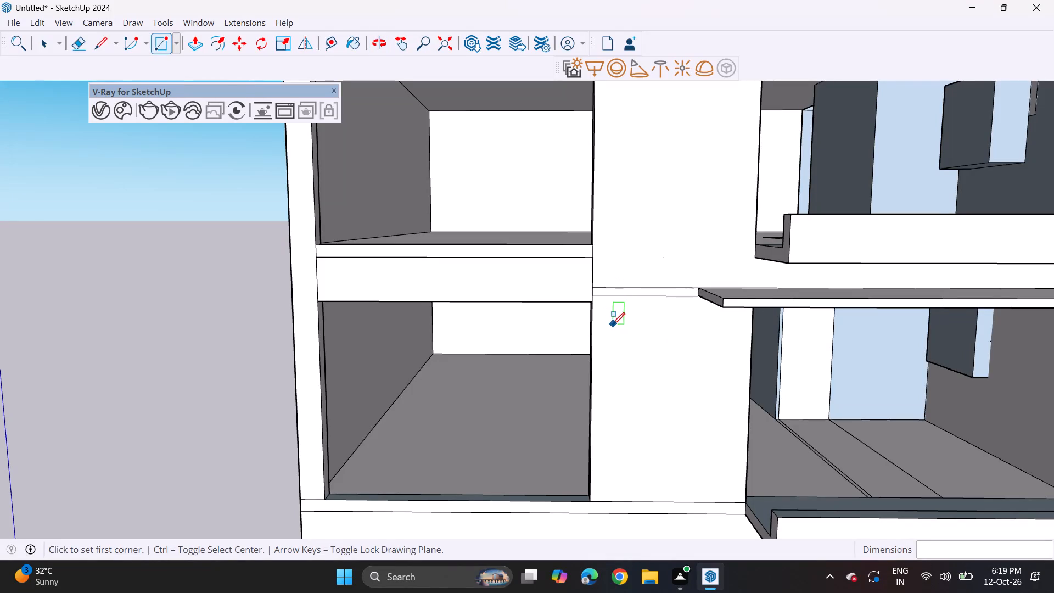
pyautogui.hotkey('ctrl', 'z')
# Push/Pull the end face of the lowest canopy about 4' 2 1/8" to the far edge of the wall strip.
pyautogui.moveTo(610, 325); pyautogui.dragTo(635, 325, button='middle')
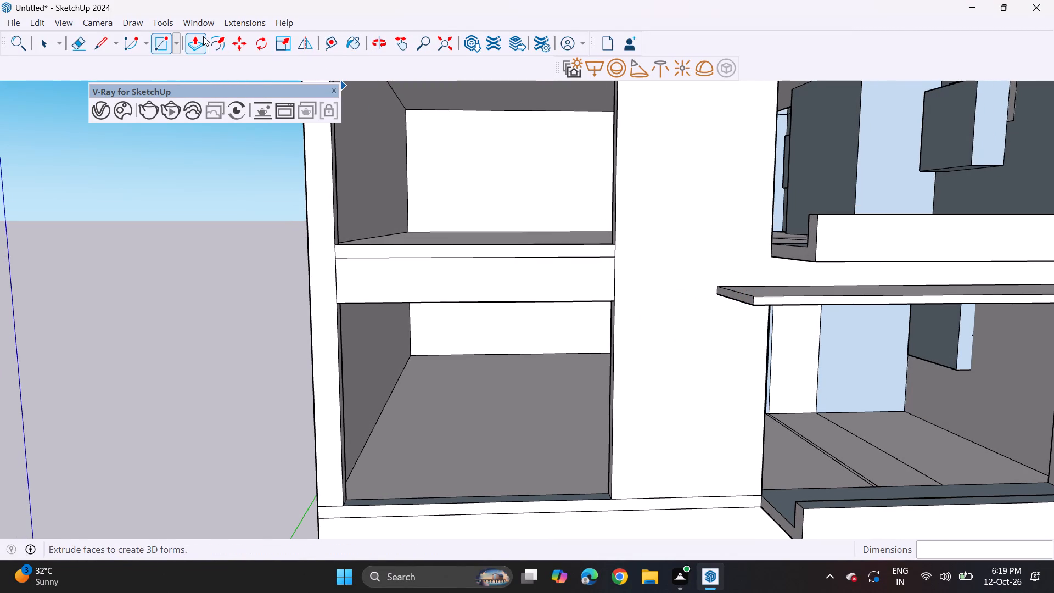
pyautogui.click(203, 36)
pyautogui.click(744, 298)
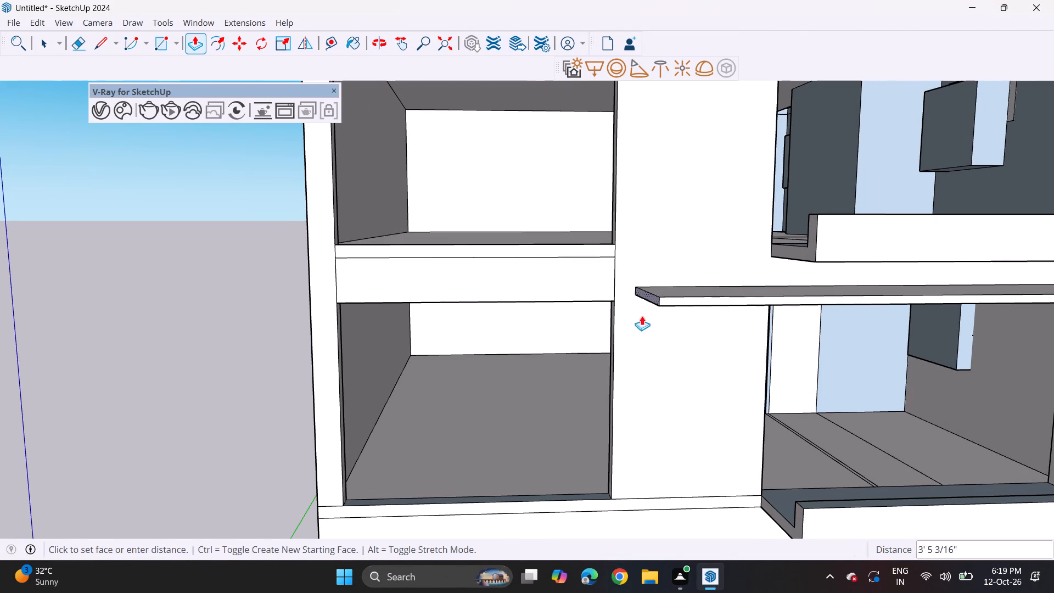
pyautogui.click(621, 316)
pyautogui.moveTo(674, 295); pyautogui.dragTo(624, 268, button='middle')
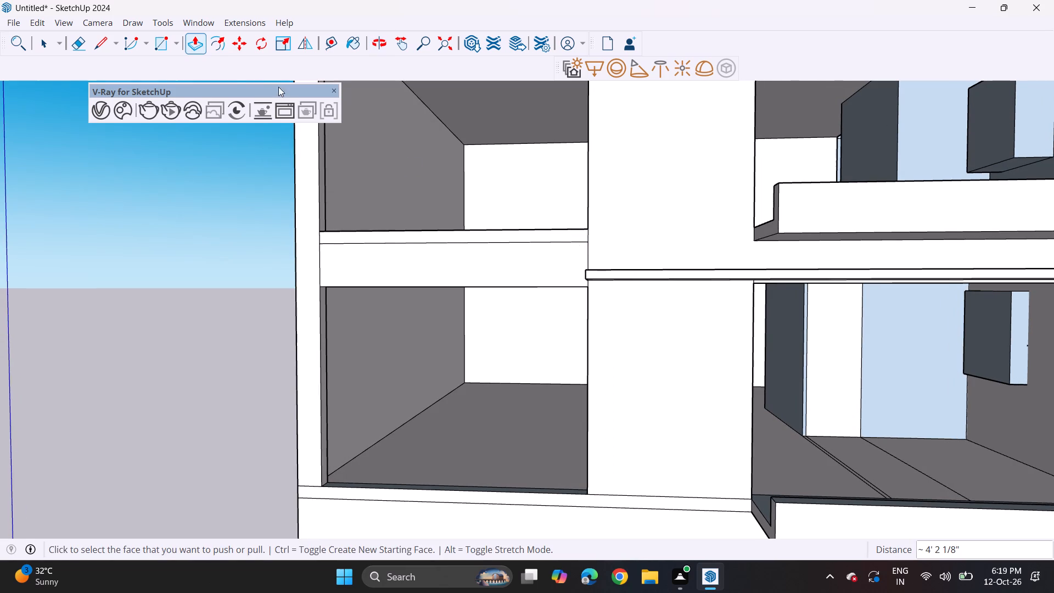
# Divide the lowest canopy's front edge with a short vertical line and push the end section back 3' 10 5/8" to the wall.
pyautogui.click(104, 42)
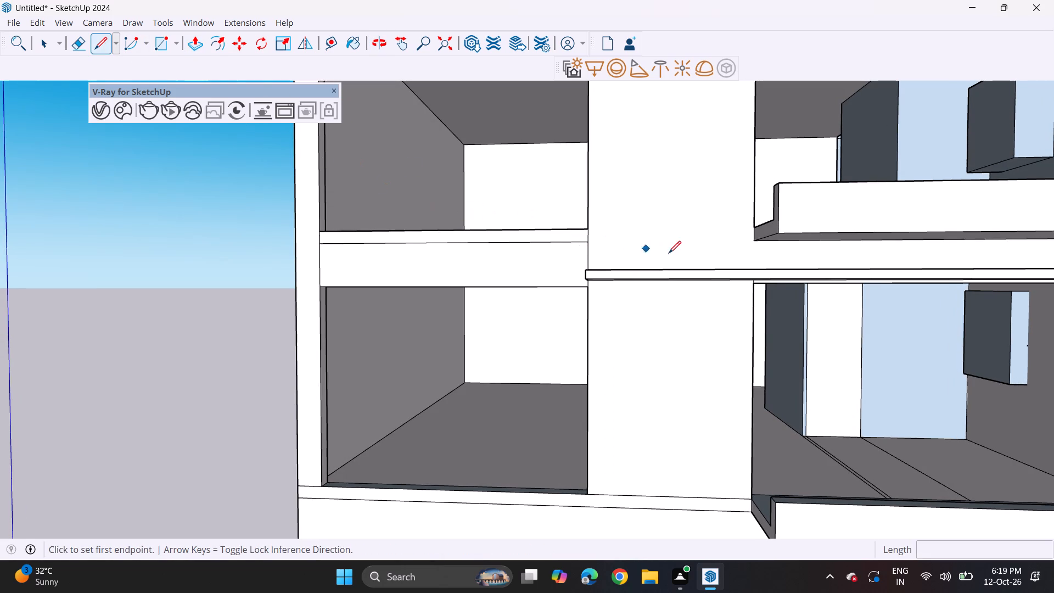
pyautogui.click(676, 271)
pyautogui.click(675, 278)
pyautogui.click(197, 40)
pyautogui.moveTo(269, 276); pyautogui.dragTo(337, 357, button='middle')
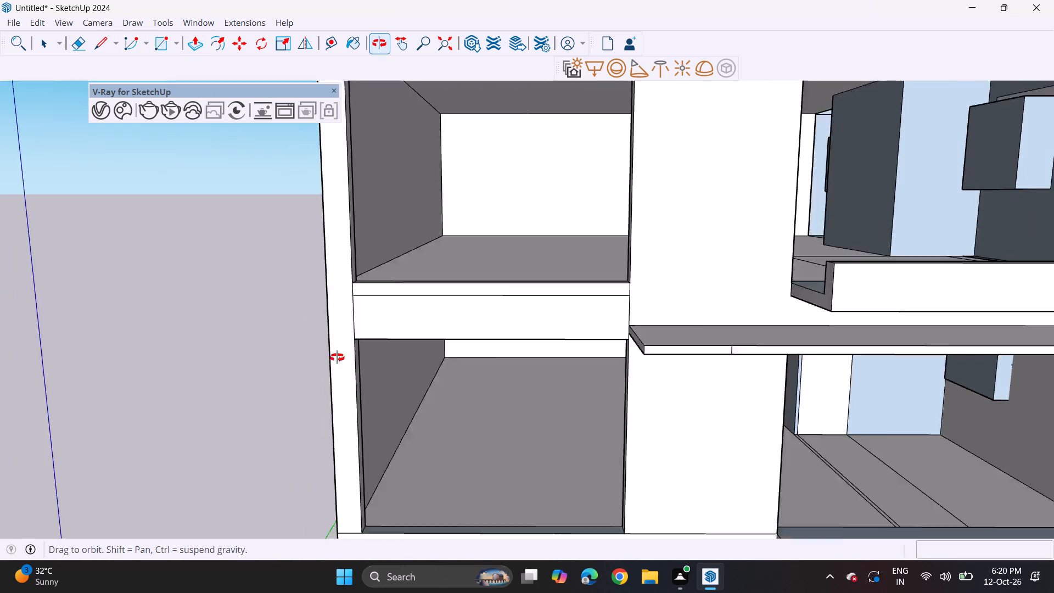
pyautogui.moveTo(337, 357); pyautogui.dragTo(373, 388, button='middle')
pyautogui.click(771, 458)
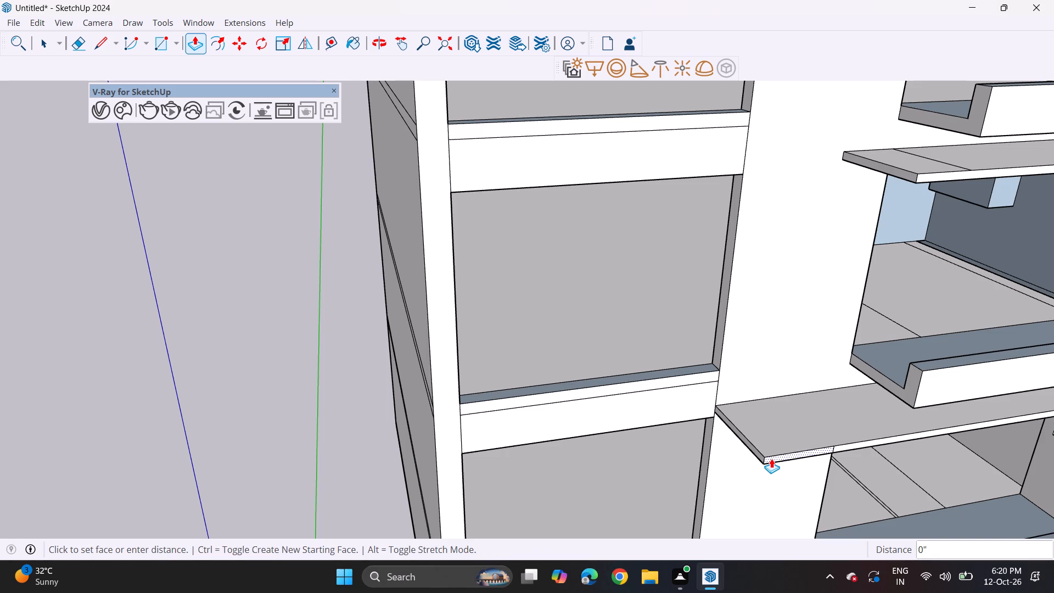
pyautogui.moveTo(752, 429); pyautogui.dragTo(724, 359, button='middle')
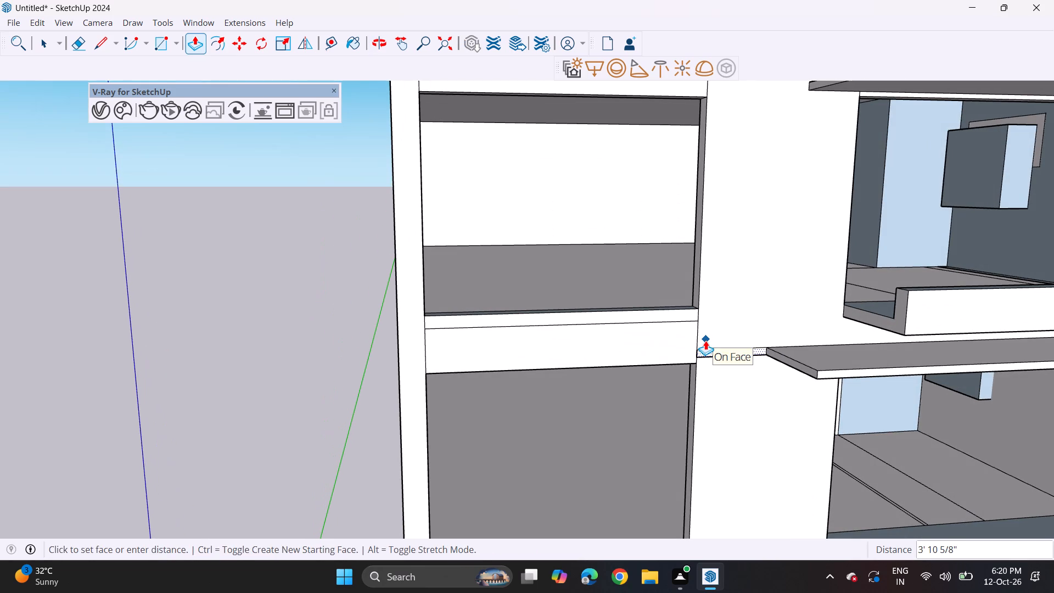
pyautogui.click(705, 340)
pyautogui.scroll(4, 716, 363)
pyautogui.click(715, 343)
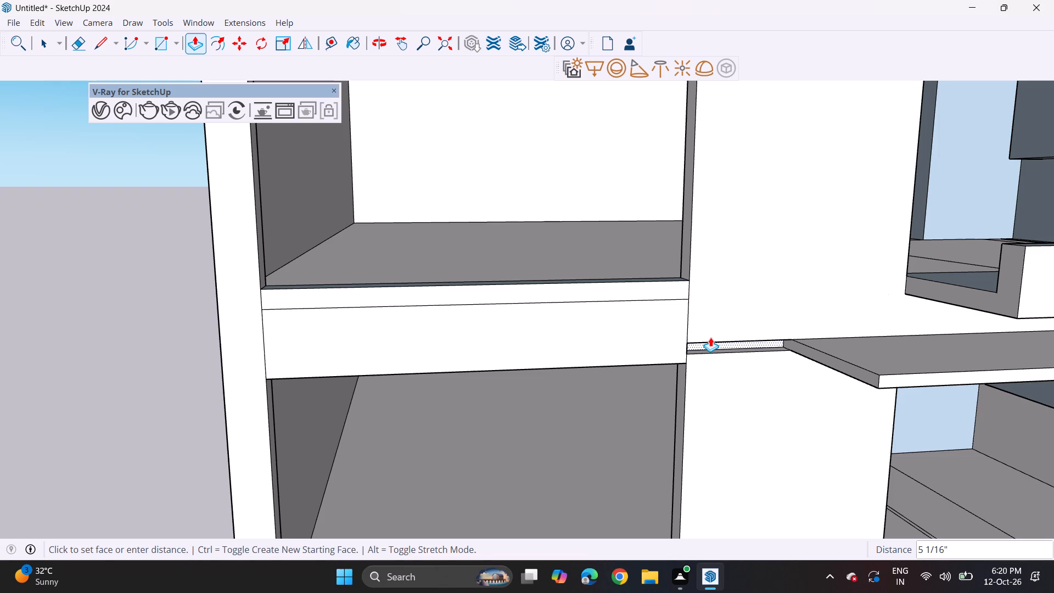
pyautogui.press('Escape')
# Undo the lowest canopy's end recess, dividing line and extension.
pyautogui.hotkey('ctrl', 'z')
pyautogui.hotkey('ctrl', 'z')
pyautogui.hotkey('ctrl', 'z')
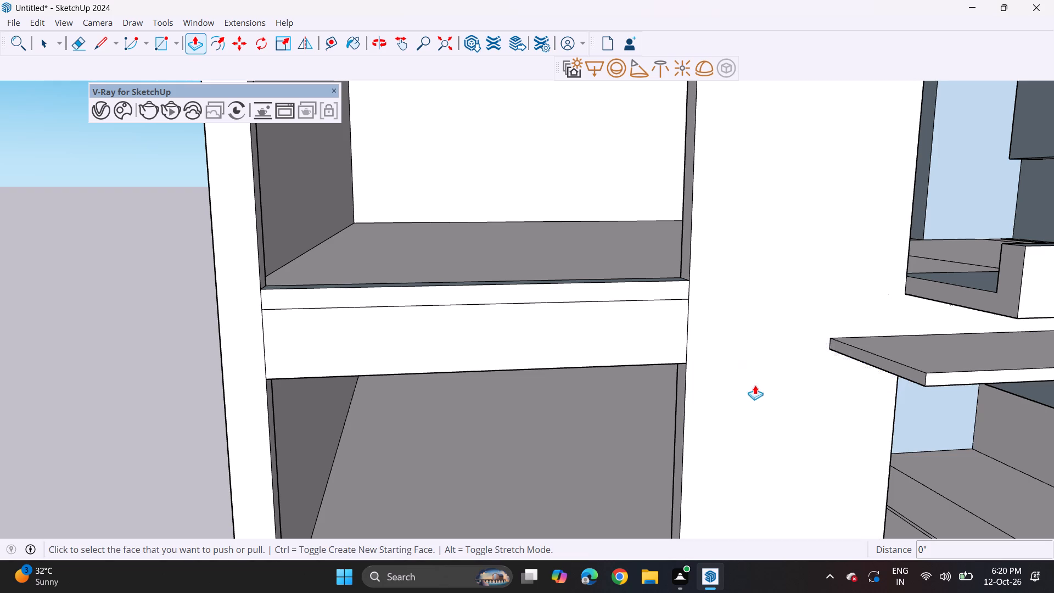
# Push/Pull the full-height wall strip beside the balconies outward by 1' 1/4".
pyautogui.scroll(-10, 780, 397)
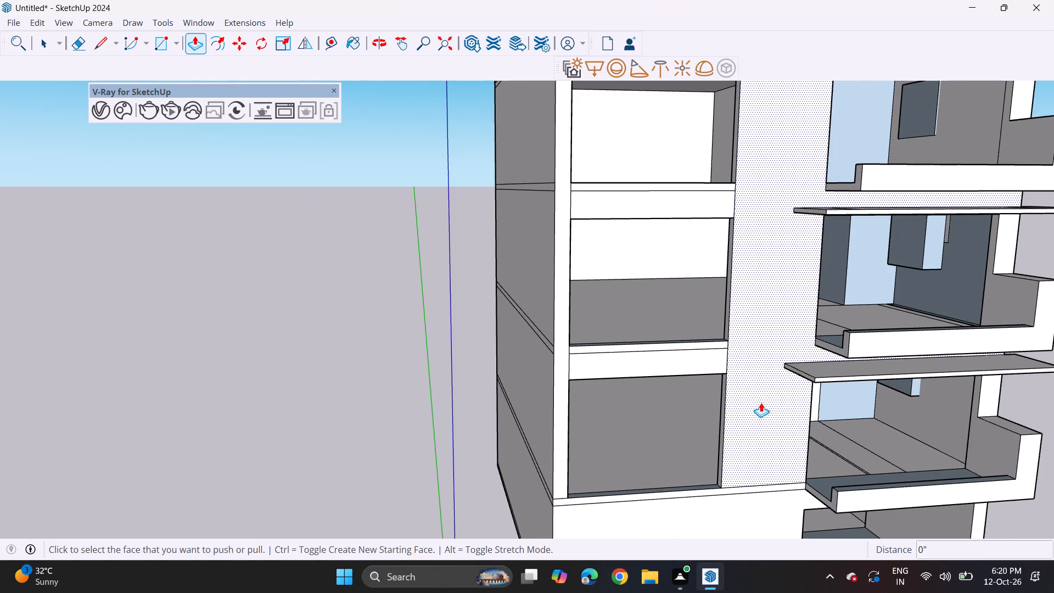
pyautogui.keyDown('shift'); pyautogui.moveTo(760, 395); pyautogui.dragTo(701, 288, button='middle'); pyautogui.keyUp('shift')
pyautogui.click(713, 338)
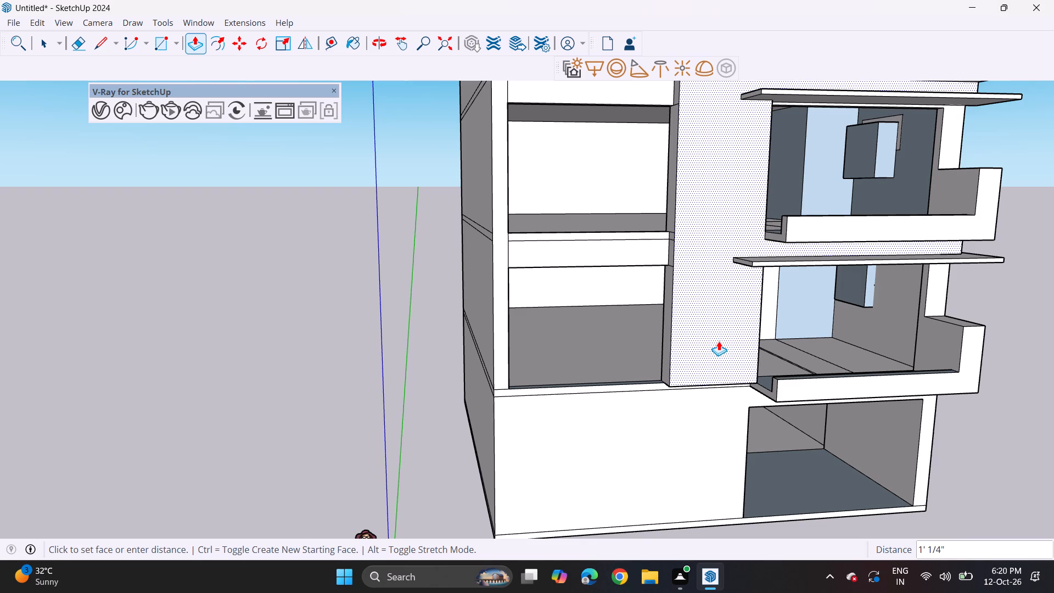
pyautogui.click(719, 341)
# Push/Pull the end face of the lowest canopy about 4' 2 1/8" across the projecting wall strip to its far edge.
pyautogui.scroll(-3, 715, 326)
pyautogui.moveTo(715, 327); pyautogui.dragTo(580, 289, button='middle')
pyautogui.moveTo(627, 263); pyautogui.dragTo(603, 350, button='middle')
pyautogui.scroll(-6, 602, 331)
pyautogui.keyDown('shift'); pyautogui.moveTo(588, 288); pyautogui.dragTo(568, 360, button='middle'); pyautogui.keyUp('shift')
pyautogui.middleClick(568, 365)
pyautogui.moveTo(570, 368); pyautogui.dragTo(714, 403, button='middle')
pyautogui.scroll(4, 666, 449)
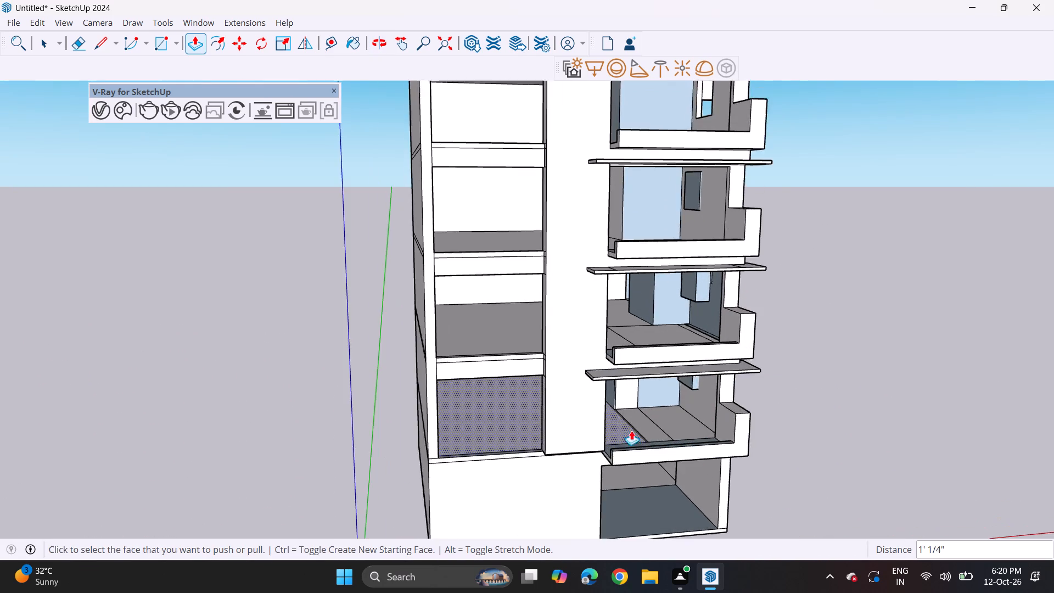
pyautogui.scroll(12, 595, 399)
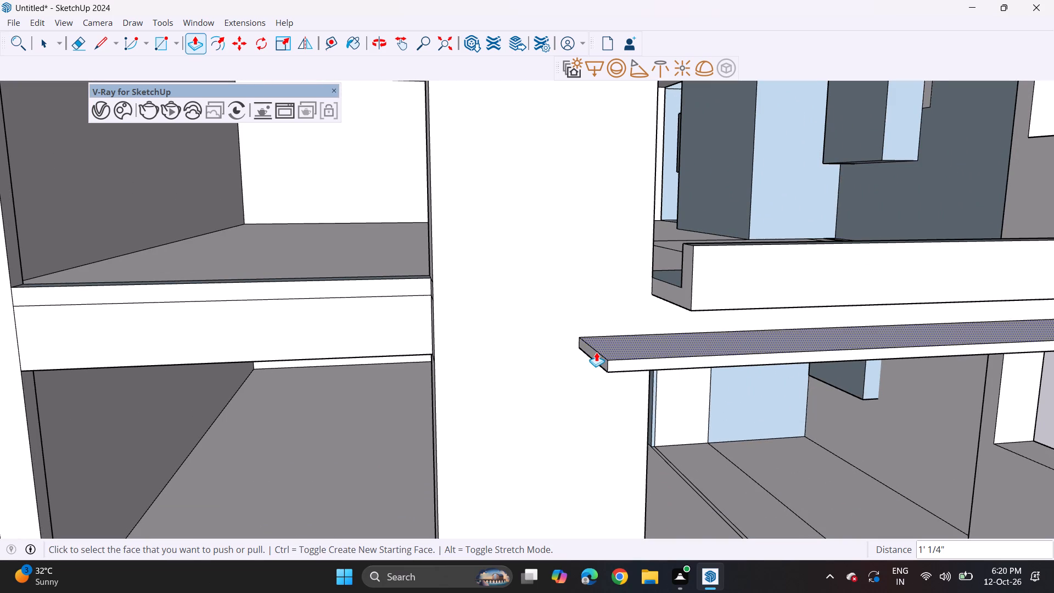
pyautogui.click(595, 360)
pyautogui.click(434, 384)
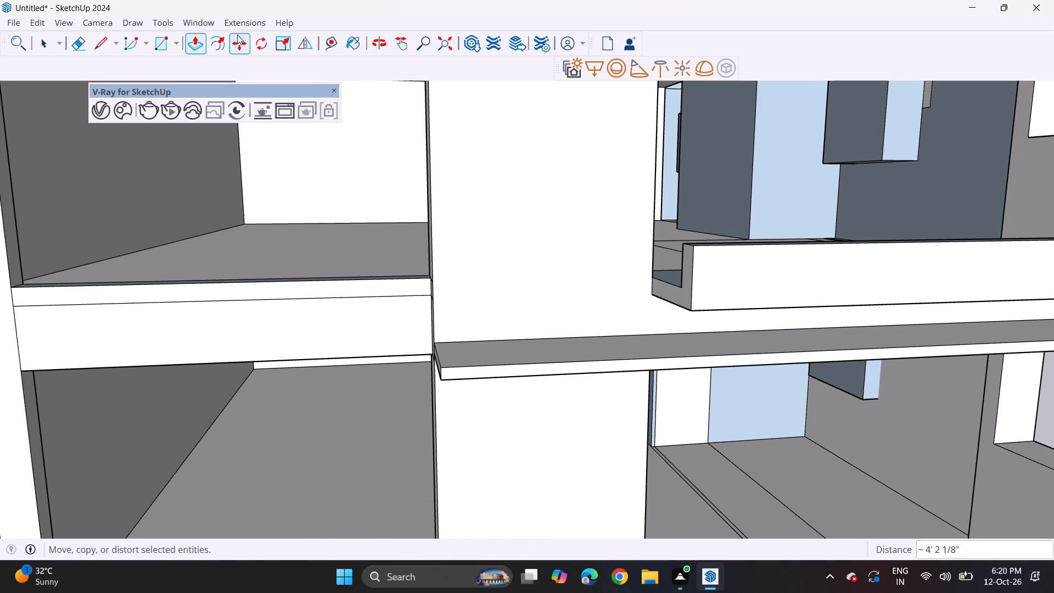
# Divide the lowest canopy's front edge with a short vertical line partway across the projecting wall strip.
pyautogui.click(100, 45)
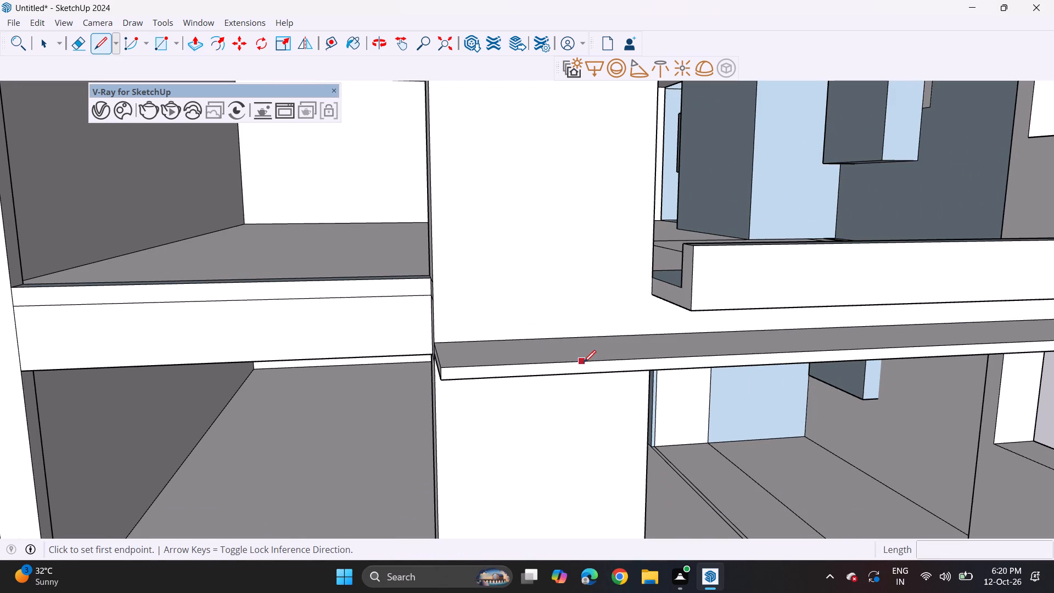
pyautogui.click(585, 363)
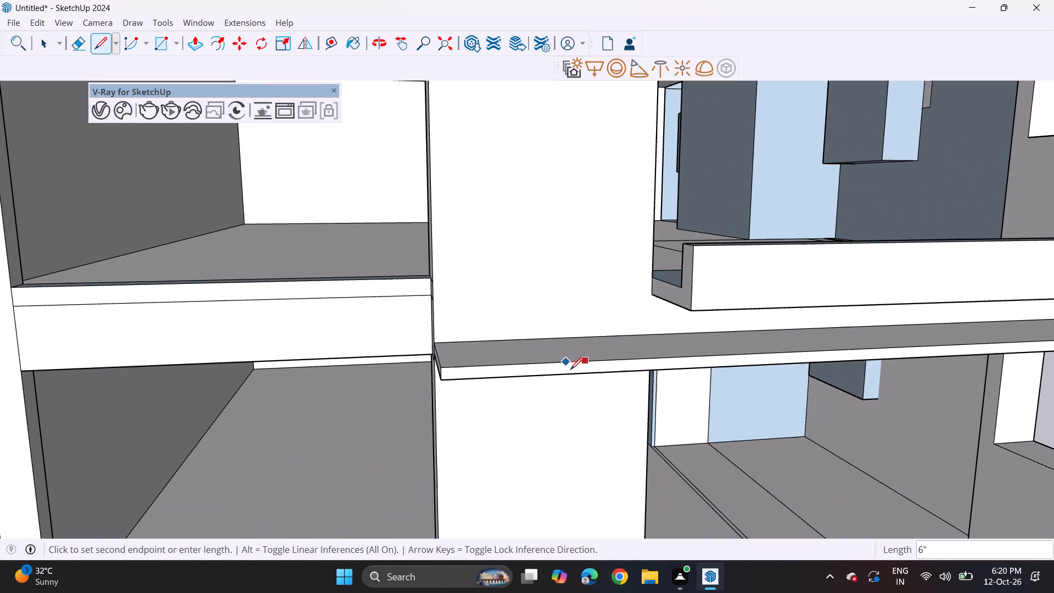
pyautogui.press('Escape')
pyautogui.click(561, 363)
pyautogui.click(564, 378)
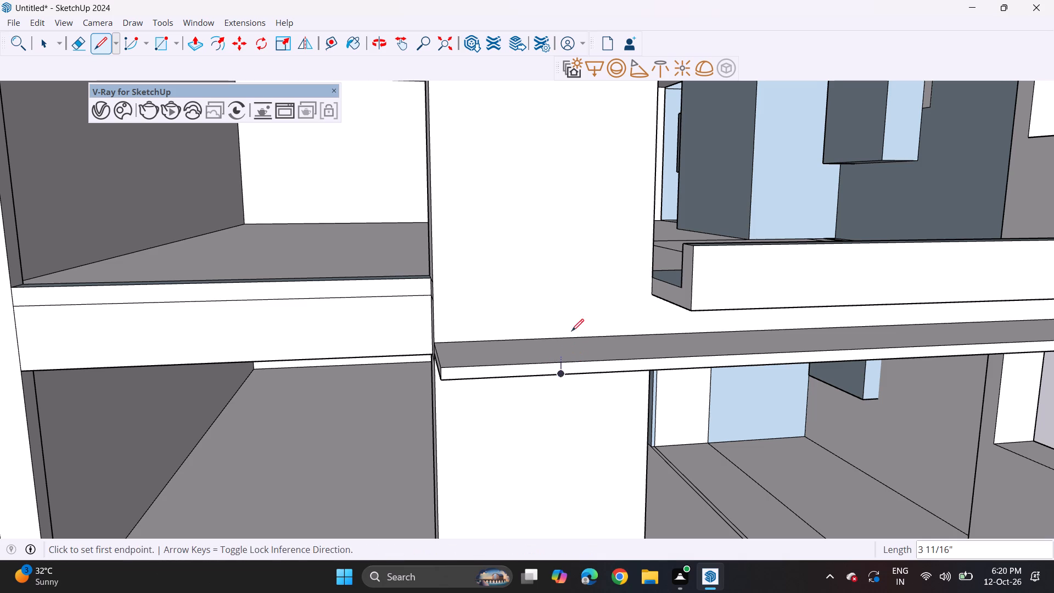
# Push the lowest canopy's divided end section back flush with the wall strip, and recess it about 4 7/16" into the strip.
pyautogui.click(199, 49)
pyautogui.click(465, 372)
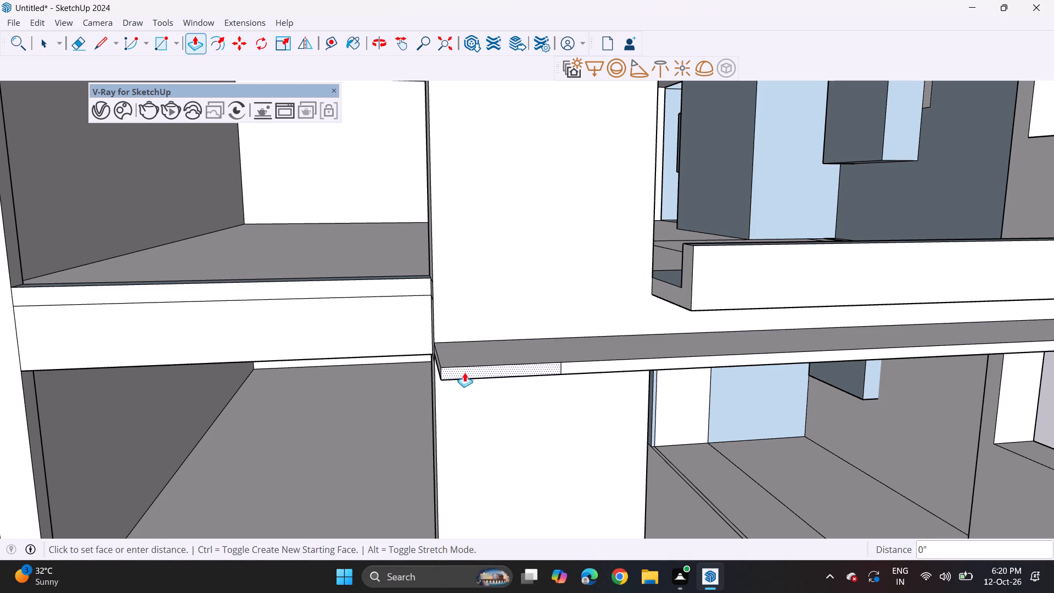
pyautogui.moveTo(435, 339); pyautogui.dragTo(581, 367, button='middle')
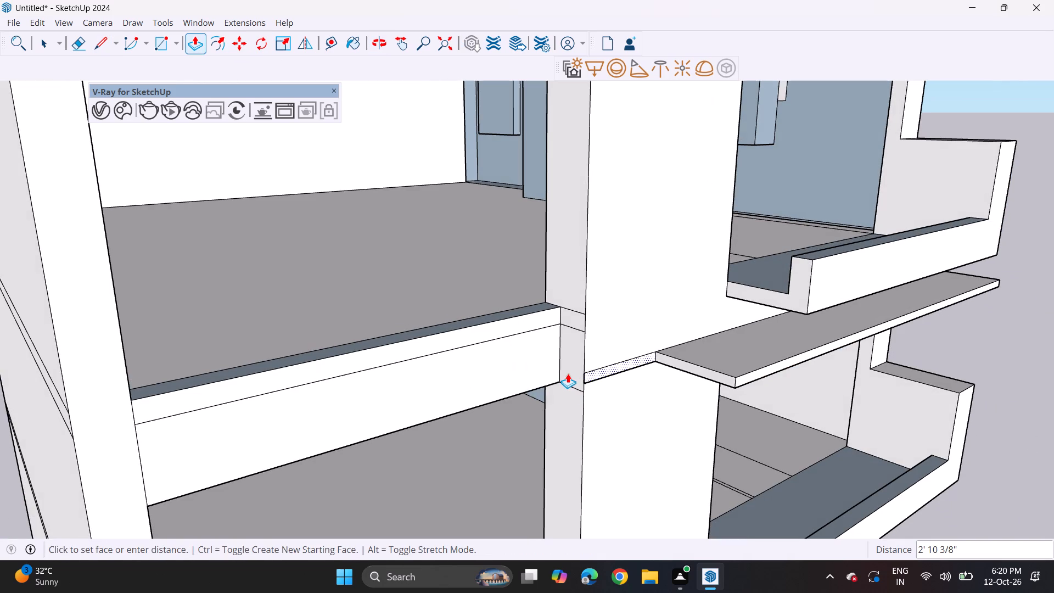
pyautogui.press('Escape')
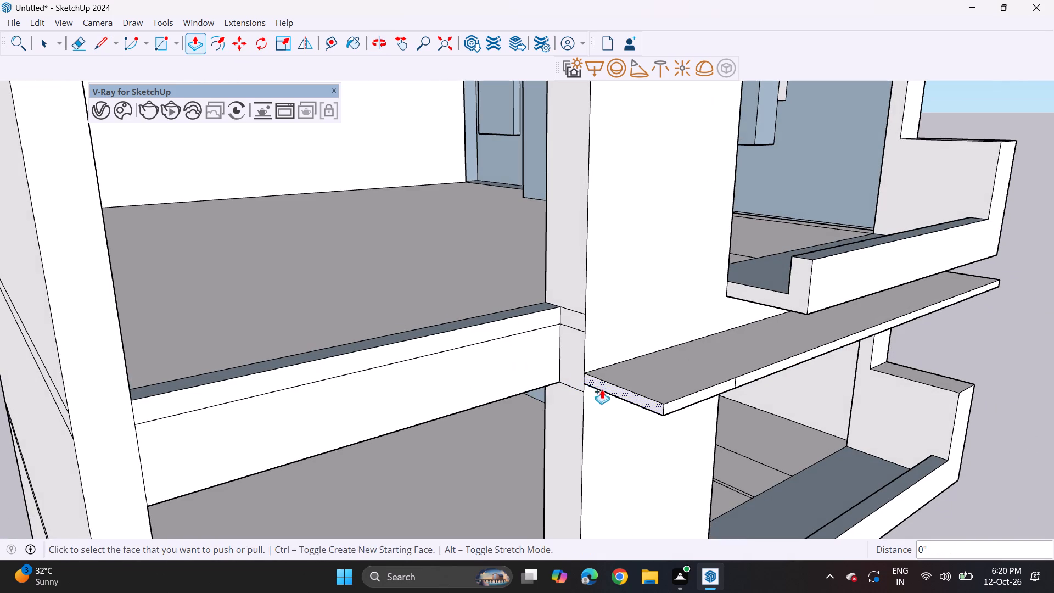
pyautogui.click(676, 407)
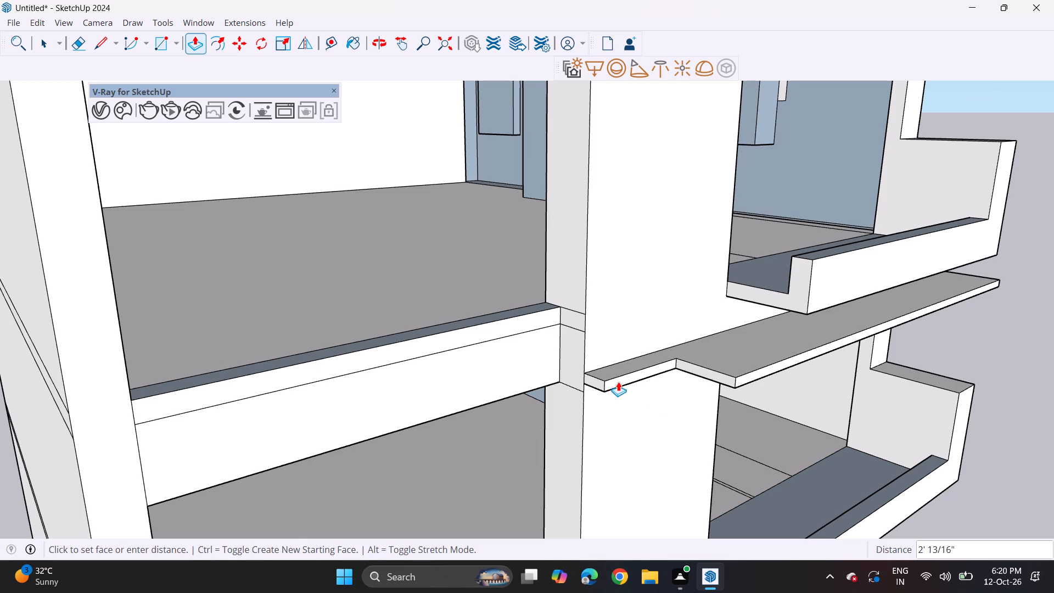
pyautogui.click(595, 370)
pyautogui.click(601, 374)
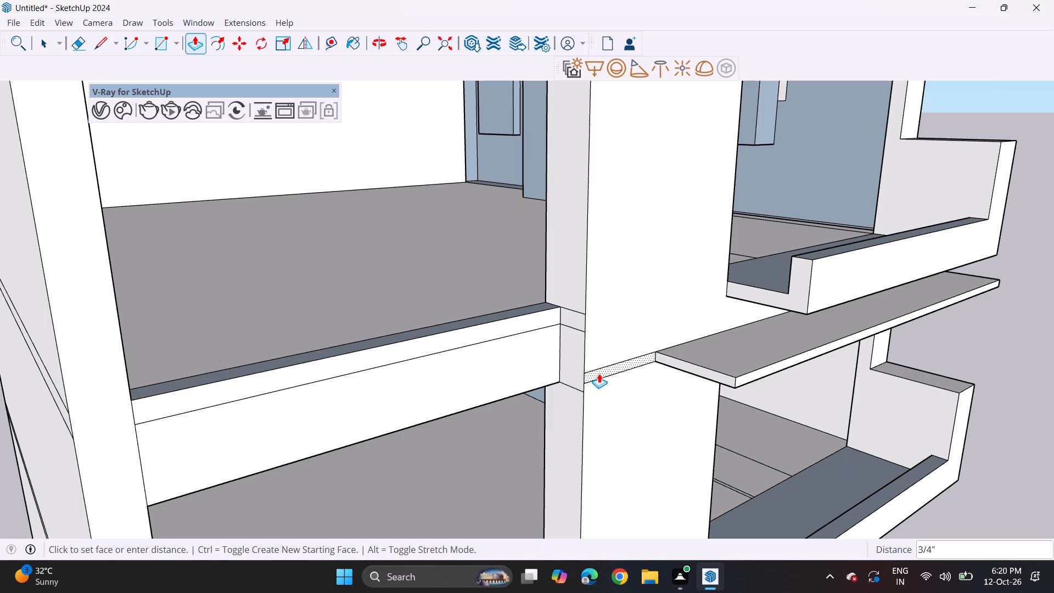
pyautogui.click(592, 370)
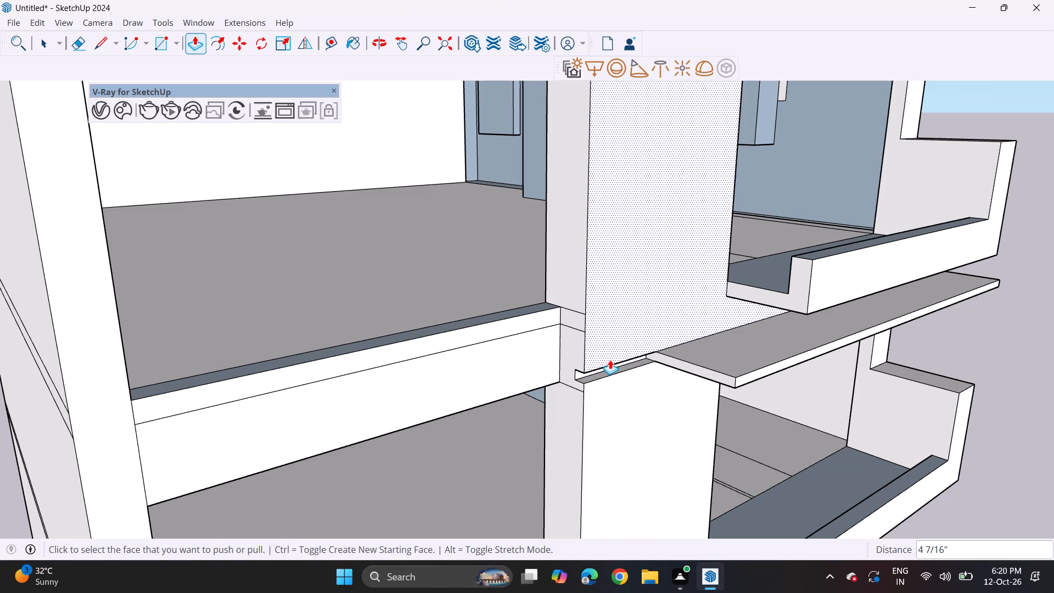
# Push/Pull the end face of the second-lowest canopy about 4' 2 1/8" across the wall strip to its far edge.
pyautogui.scroll(-7, 613, 194)
pyautogui.moveTo(644, 211); pyautogui.dragTo(477, 155, button='middle')
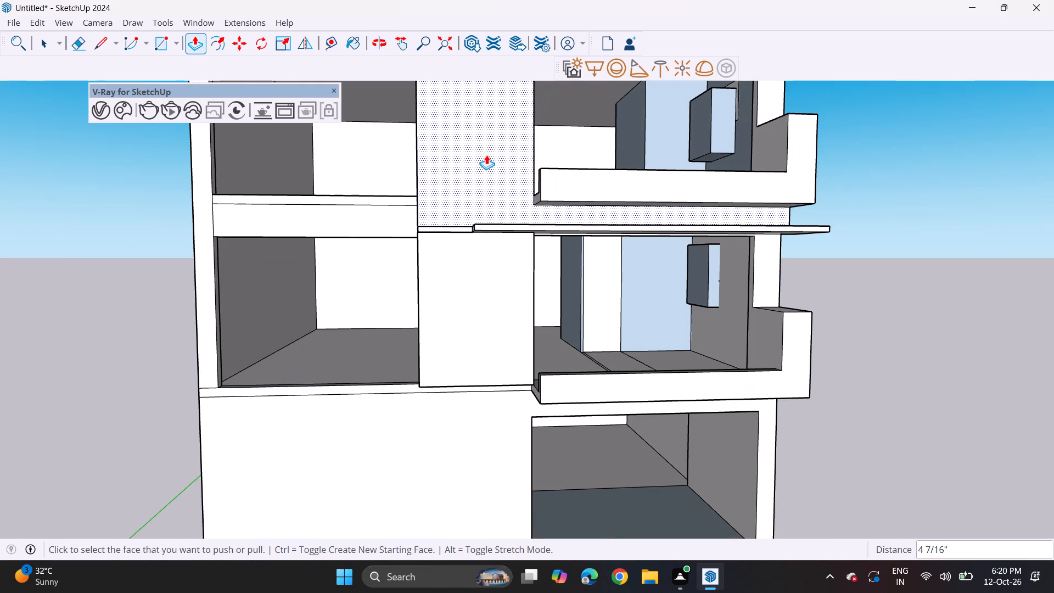
pyautogui.keyDown('shift'); pyautogui.moveTo(485, 125); pyautogui.dragTo(512, 317, button='middle'); pyautogui.keyUp('shift')
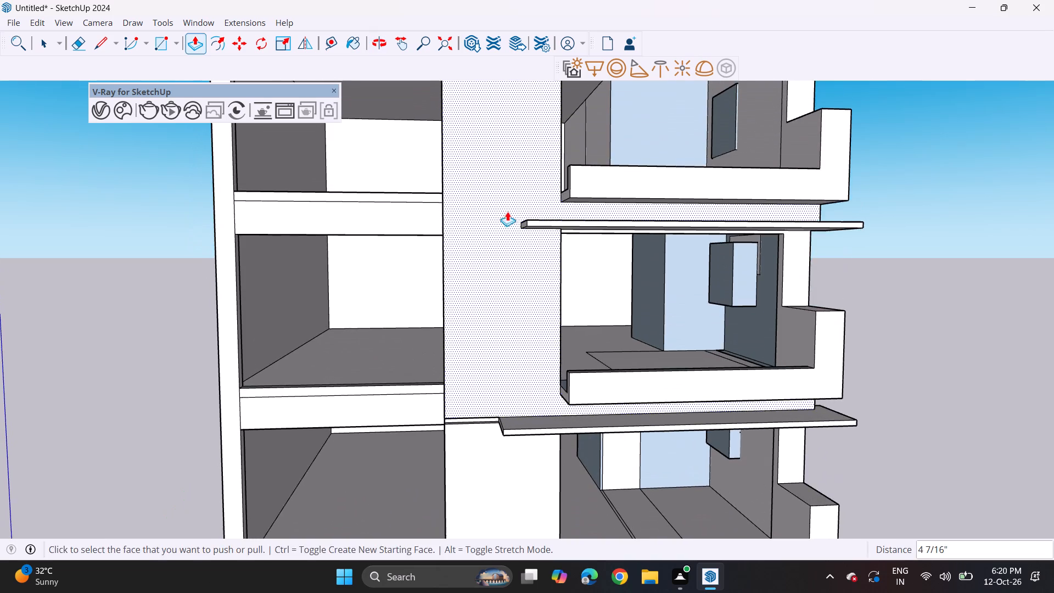
pyautogui.moveTo(508, 213); pyautogui.dragTo(578, 295, button='middle')
pyautogui.scroll(7, 598, 323)
pyautogui.click(608, 317)
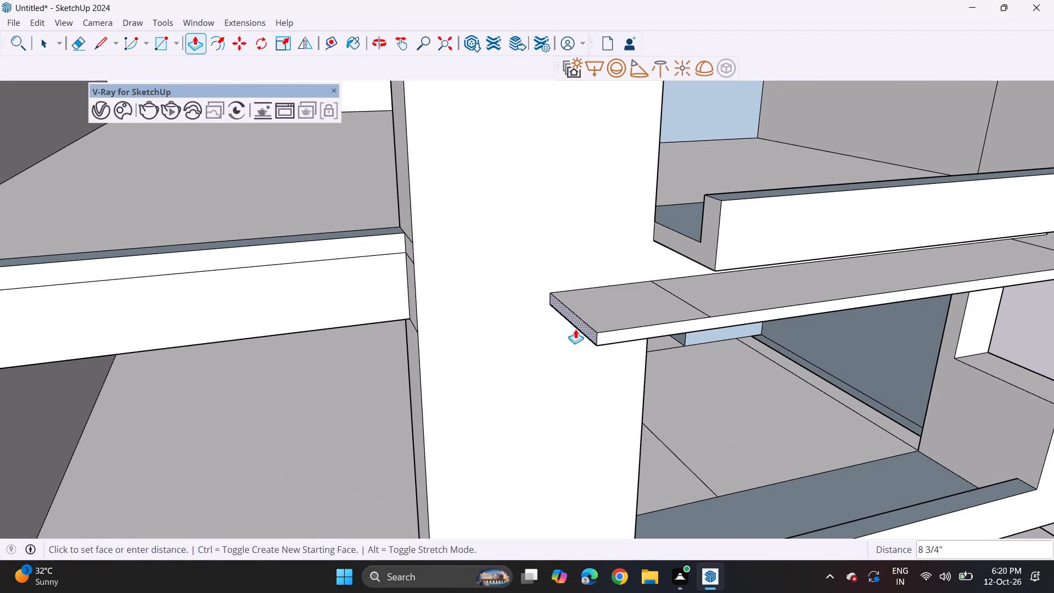
pyautogui.click(435, 380)
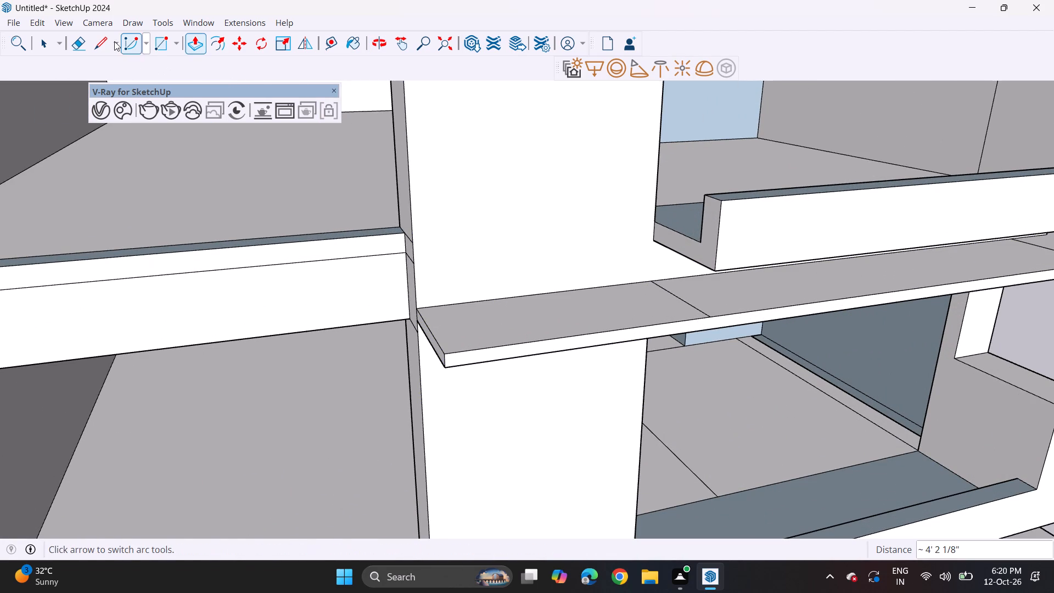
# Divide the second-lowest canopy's front edge with a short vertical line partway across the wall strip.
pyautogui.click(103, 41)
pyautogui.scroll(-6, 620, 328)
pyautogui.moveTo(626, 384); pyautogui.dragTo(533, 294, button='middle')
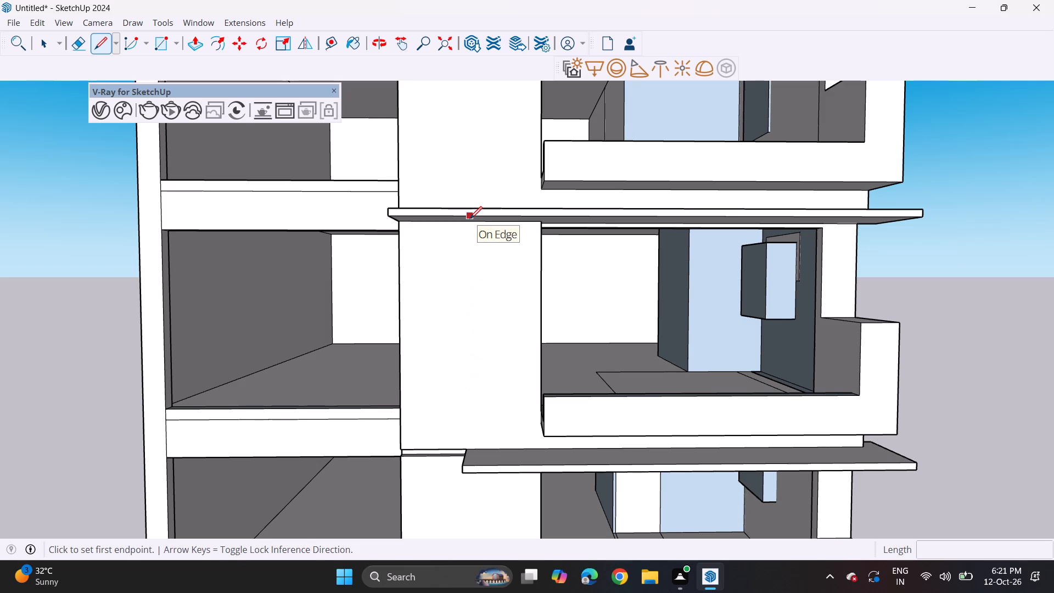
pyautogui.click(470, 219)
pyautogui.click(470, 209)
# Push the second-lowest canopy's divided end section back 2' 10 3/8" to the wall strip, and recess it about 4 1/4" into the strip.
pyautogui.moveTo(456, 219); pyautogui.dragTo(560, 356, button='middle')
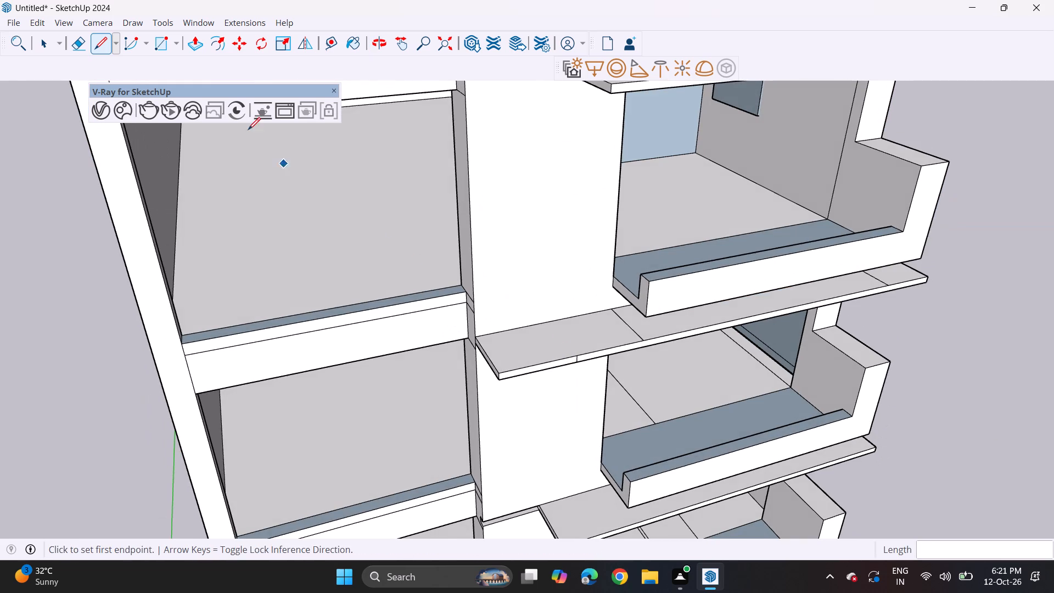
pyautogui.click(203, 37)
pyautogui.scroll(3, 582, 393)
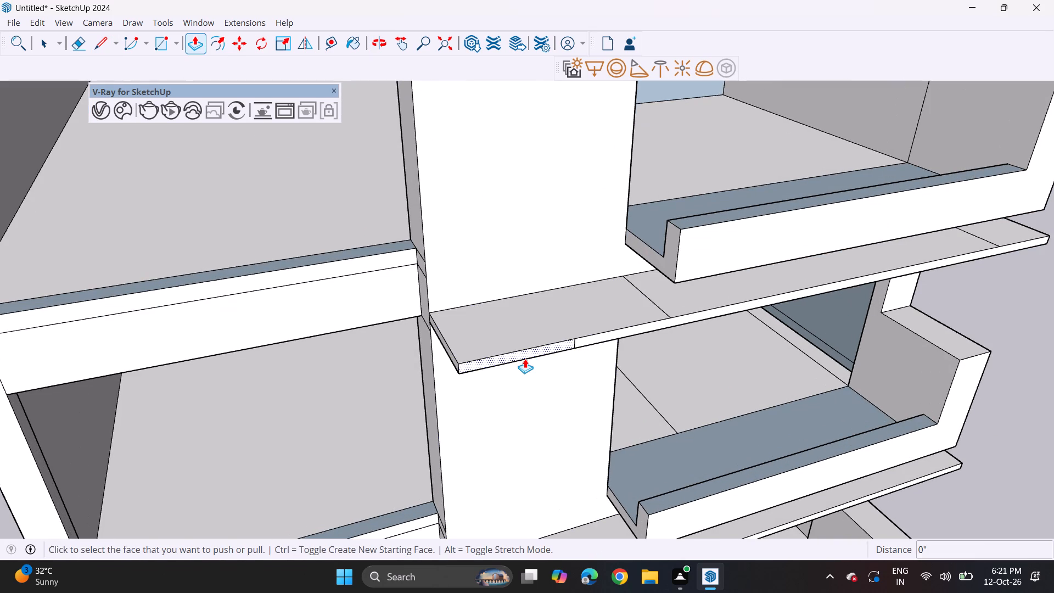
pyautogui.click(525, 359)
pyautogui.moveTo(485, 295); pyautogui.dragTo(579, 248, button='middle')
pyautogui.scroll(1, 579, 249)
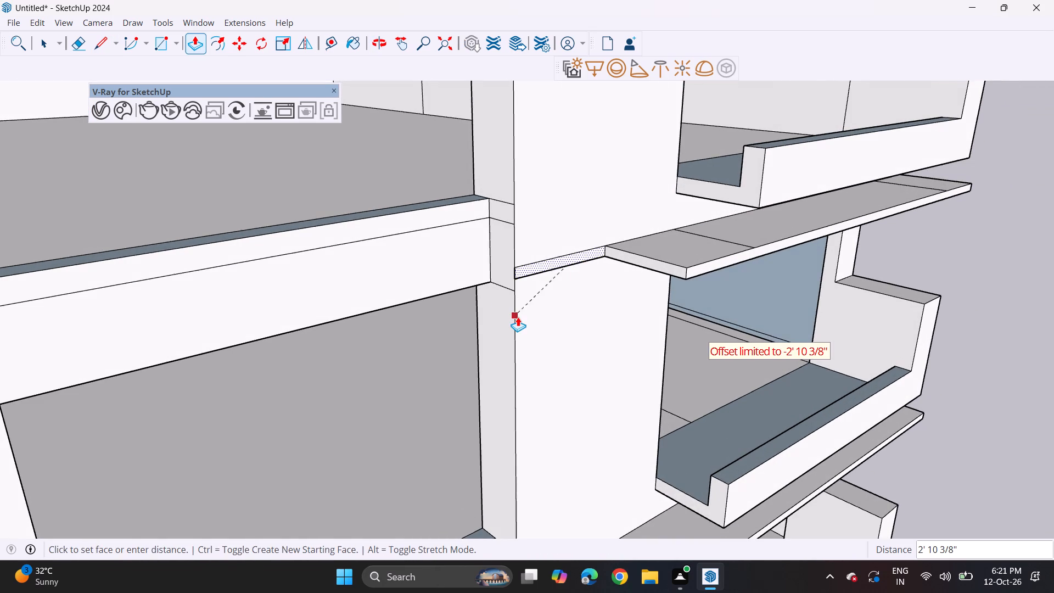
pyautogui.click(518, 317)
pyautogui.click(526, 269)
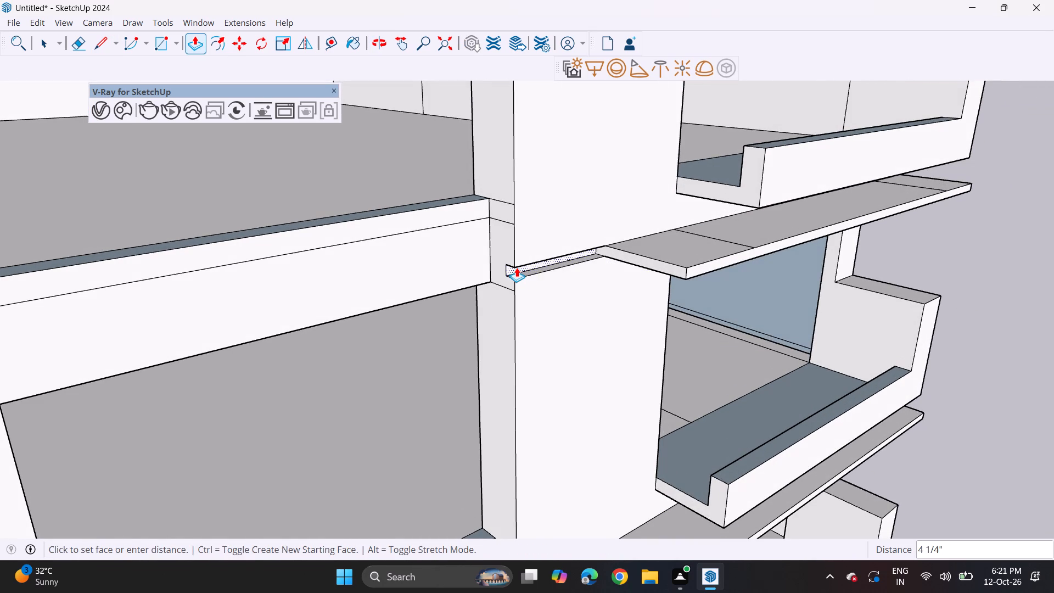
pyautogui.click(517, 267)
# Push/Pull the end face of the third canopy from the bottom about 4' 2 1/8" to the wall strip's far edge.
pyautogui.moveTo(588, 172); pyautogui.dragTo(575, 402, button='middle')
pyautogui.moveTo(483, 249); pyautogui.dragTo(427, 219, button='middle')
pyautogui.scroll(-6, 472, 175)
pyautogui.keyDown('shift'); pyautogui.moveTo(513, 213); pyautogui.dragTo(535, 351, button='middle'); pyautogui.keyUp('shift')
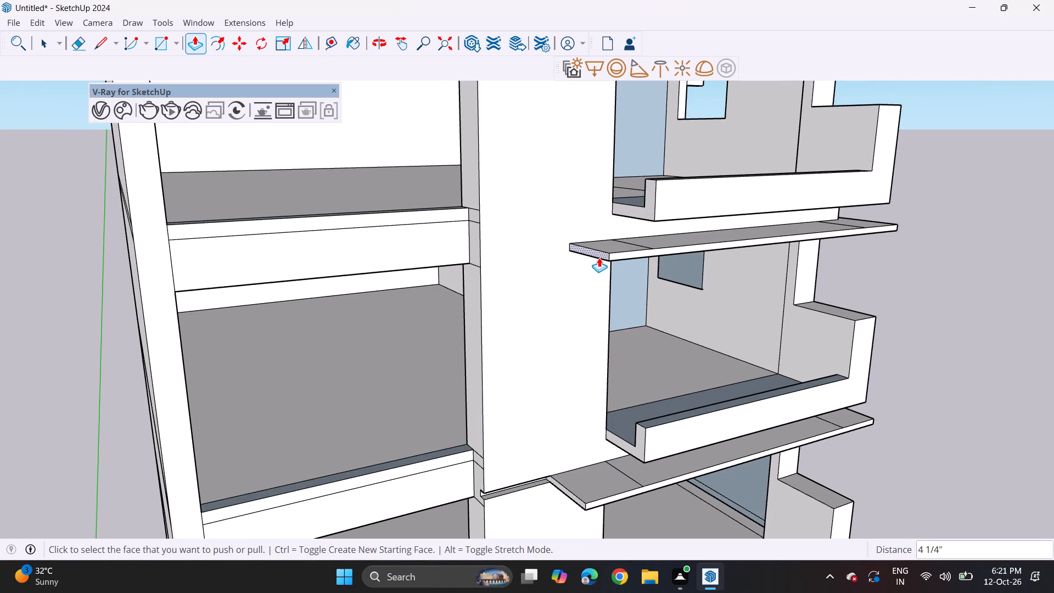
pyautogui.click(599, 258)
pyautogui.click(487, 282)
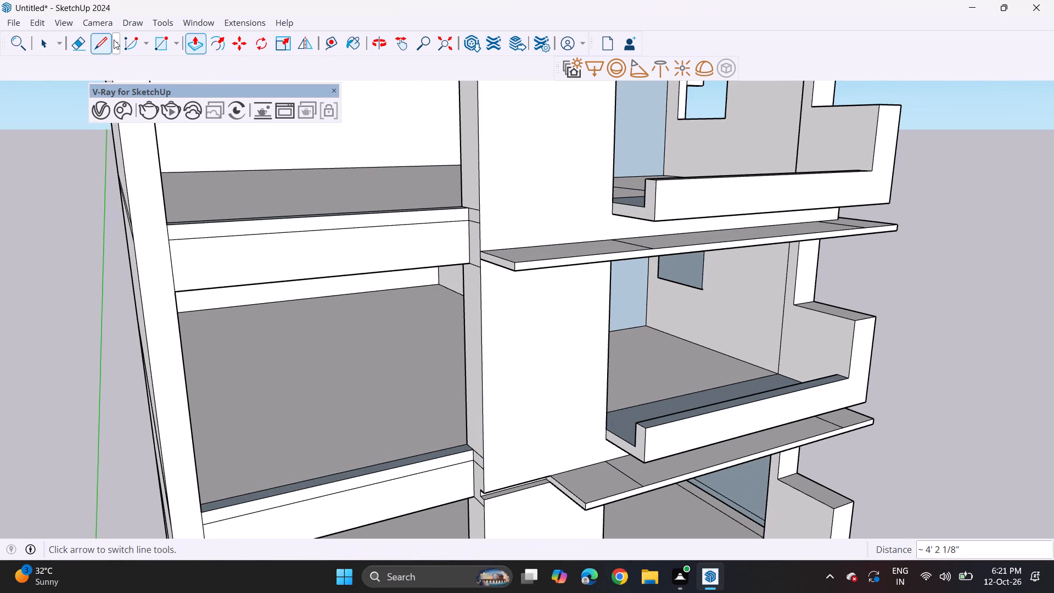
# Divide the third canopy's front edge with a short vertical line partway across the wall strip.
pyautogui.click(102, 49)
pyautogui.moveTo(665, 312); pyautogui.dragTo(562, 281, button='middle')
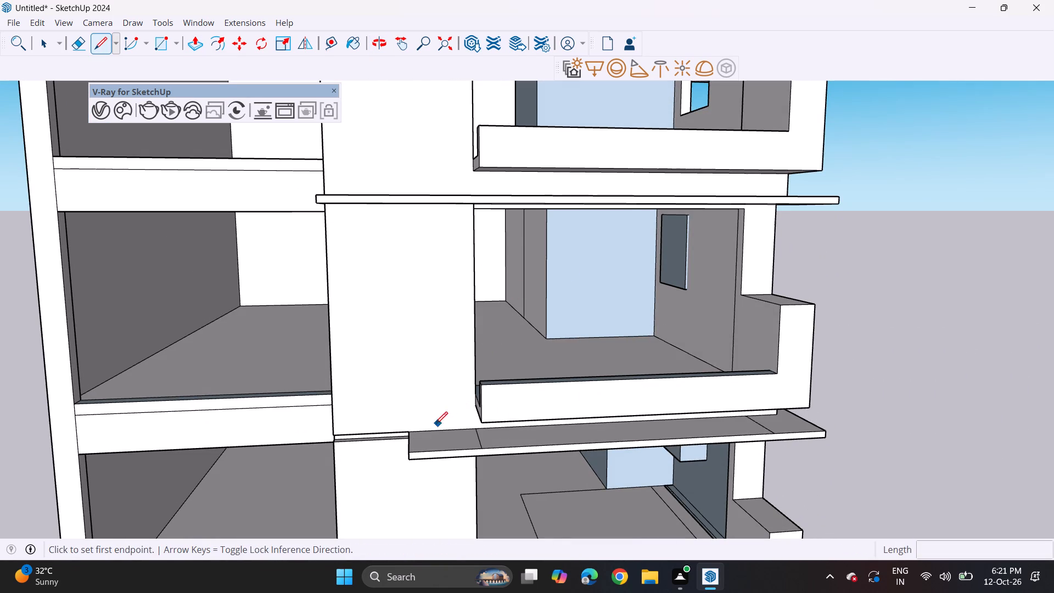
pyautogui.click(403, 205)
pyautogui.click(406, 197)
# Push the third canopy's divided end section back 2' 10 3/8" to the wall strip, and recess it about 5 11/16" into the strip.
pyautogui.moveTo(371, 211); pyautogui.dragTo(462, 310, button='middle')
pyautogui.moveTo(199, 42); pyautogui.dragTo(200, 53)
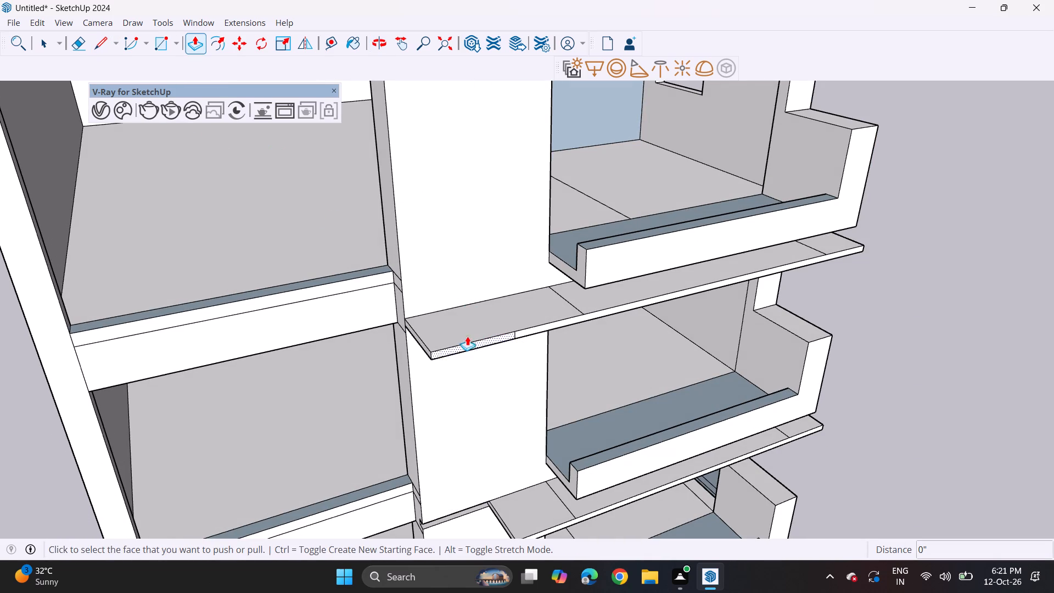
pyautogui.click(469, 346)
pyautogui.moveTo(412, 328); pyautogui.dragTo(518, 300, button='middle')
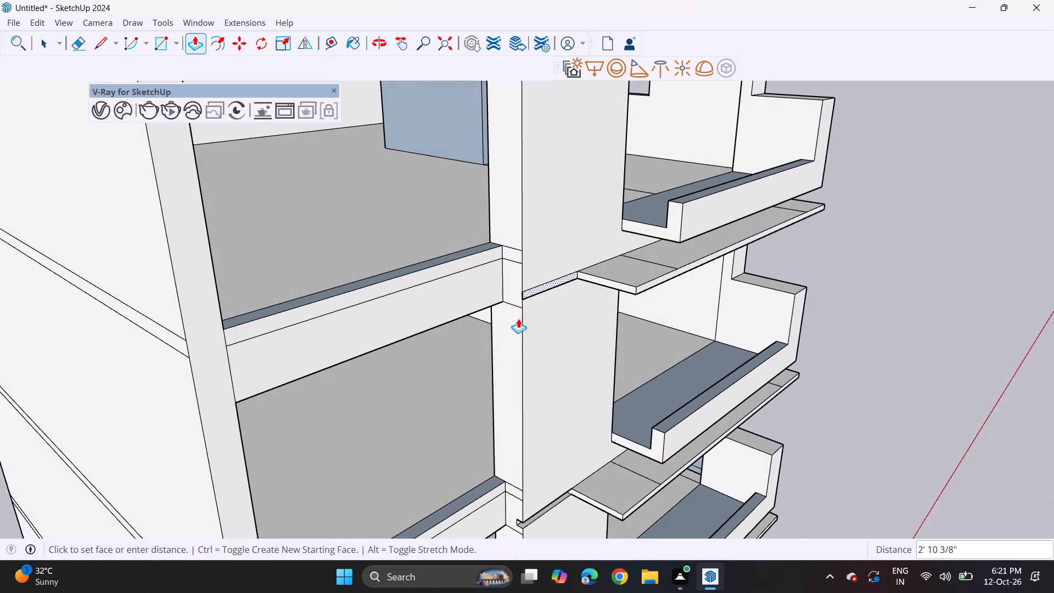
pyautogui.click(518, 318)
pyautogui.click(532, 291)
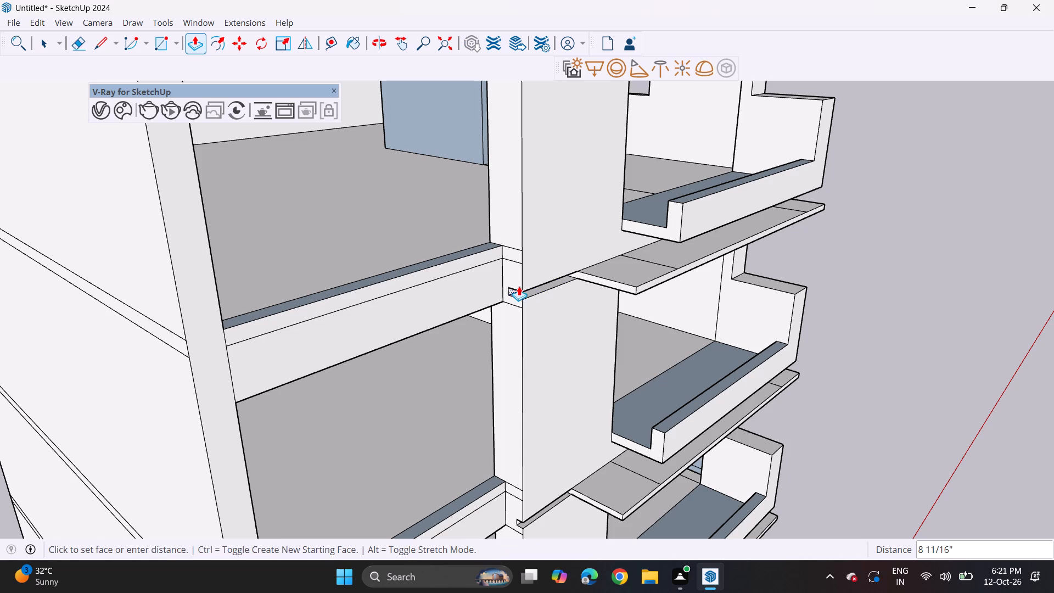
pyautogui.click(523, 290)
# Push/Pull the end face of the fourth canopy from the bottom about 4' 2 1/8" to the wall strip's far edge.
pyautogui.moveTo(579, 311); pyautogui.dragTo(443, 250, button='middle')
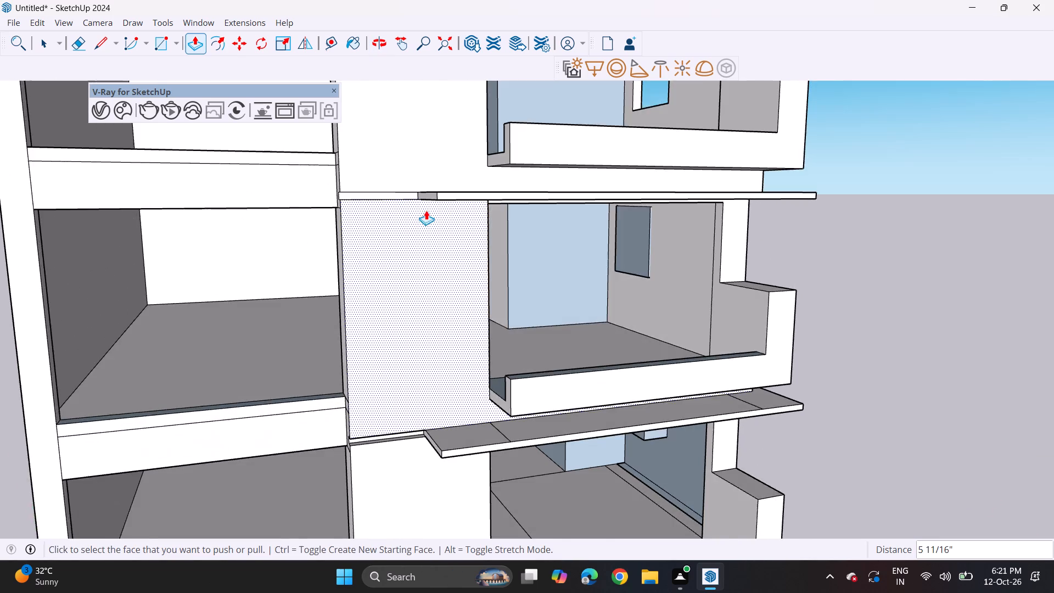
pyautogui.scroll(-2, 426, 210)
pyautogui.moveTo(455, 257); pyautogui.dragTo(514, 421, button='middle')
pyautogui.moveTo(513, 418); pyautogui.dragTo(459, 364, button='middle')
pyautogui.keyDown('shift'); pyautogui.moveTo(448, 209); pyautogui.dragTo(485, 372, button='middle'); pyautogui.keyUp('shift')
pyautogui.moveTo(484, 284); pyautogui.dragTo(550, 325, button='middle')
pyautogui.scroll(4, 547, 338)
pyautogui.click(570, 315)
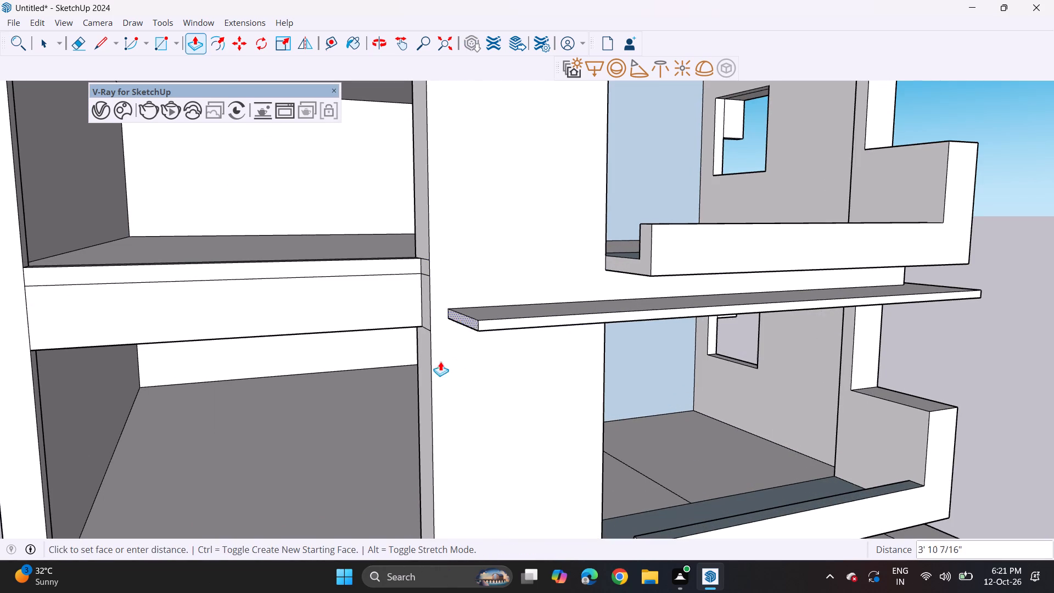
pyautogui.click(425, 361)
# Divide the fourth canopy's front edge with a short vertical line over the wall strip, undoing and redrawing the first attempt.
pyautogui.moveTo(514, 347); pyautogui.dragTo(458, 321, button='middle')
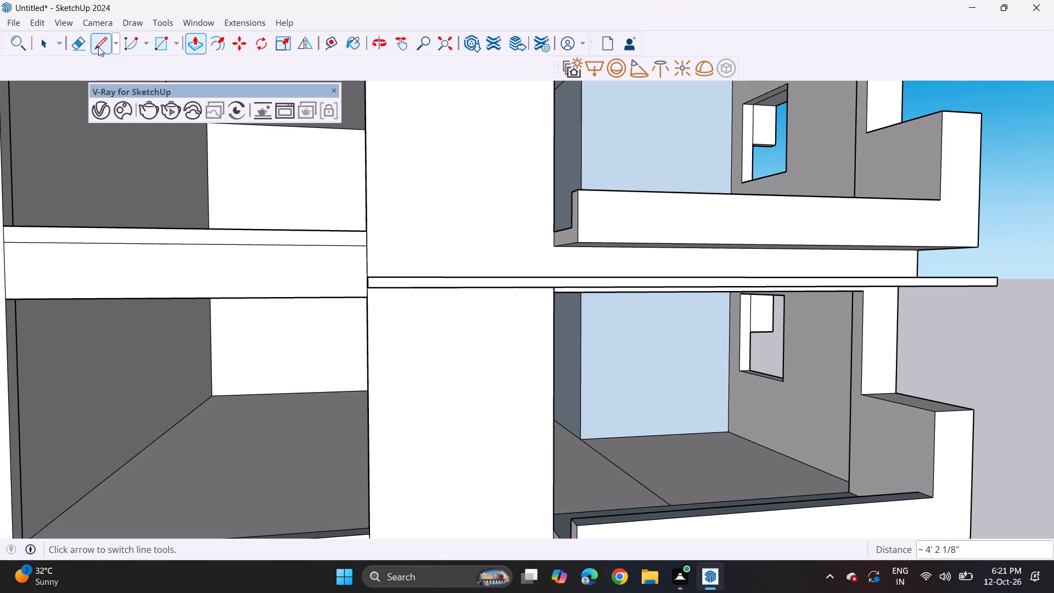
pyautogui.click(98, 47)
pyautogui.scroll(-4, 469, 304)
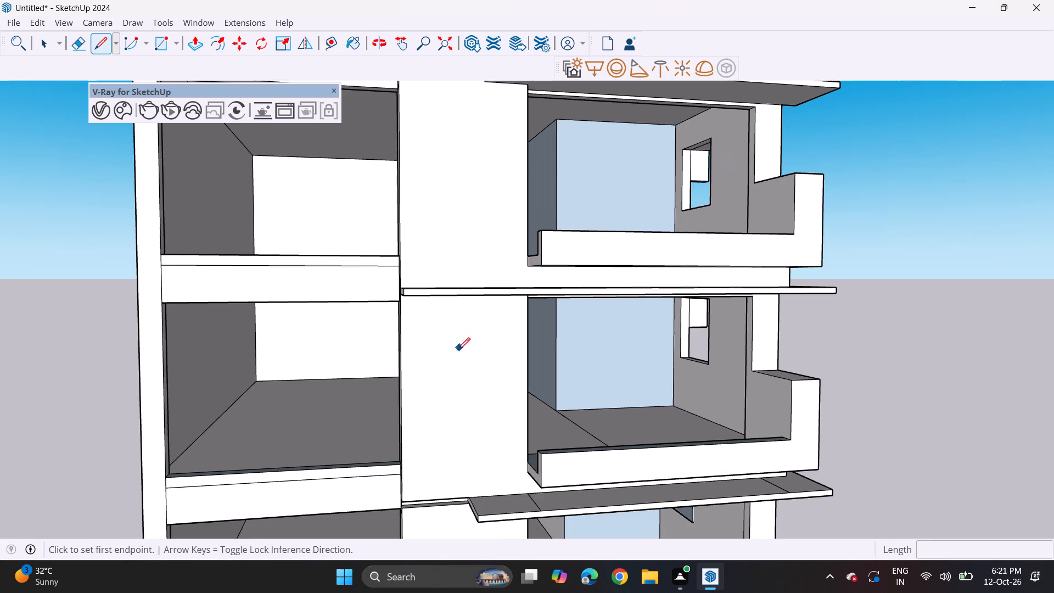
pyautogui.moveTo(451, 350); pyautogui.dragTo(432, 345, button='middle')
pyautogui.click(450, 290)
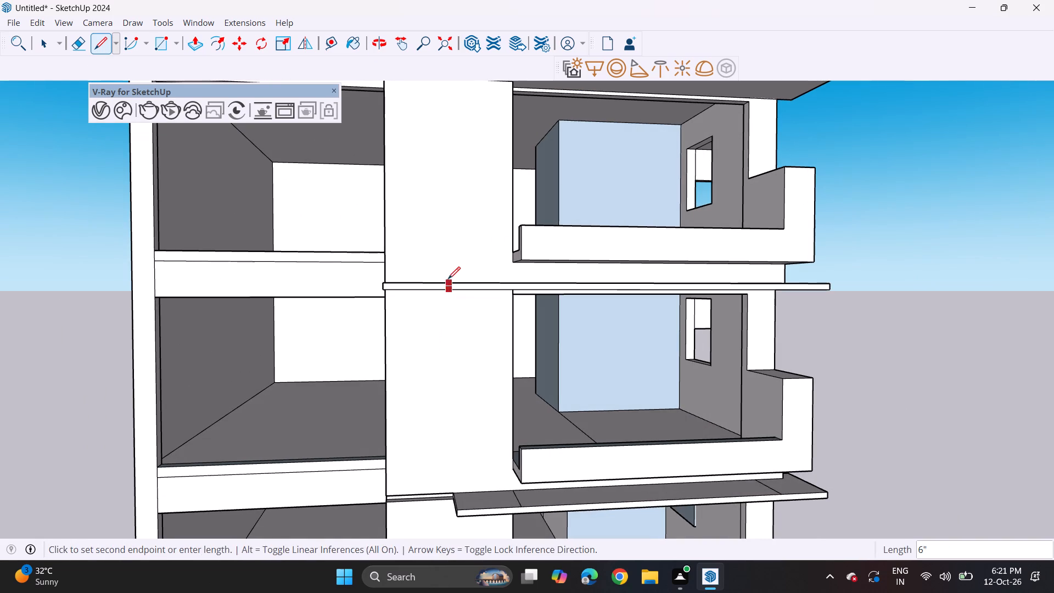
pyautogui.click(448, 279)
pyautogui.hotkey('ctrl', 'z')
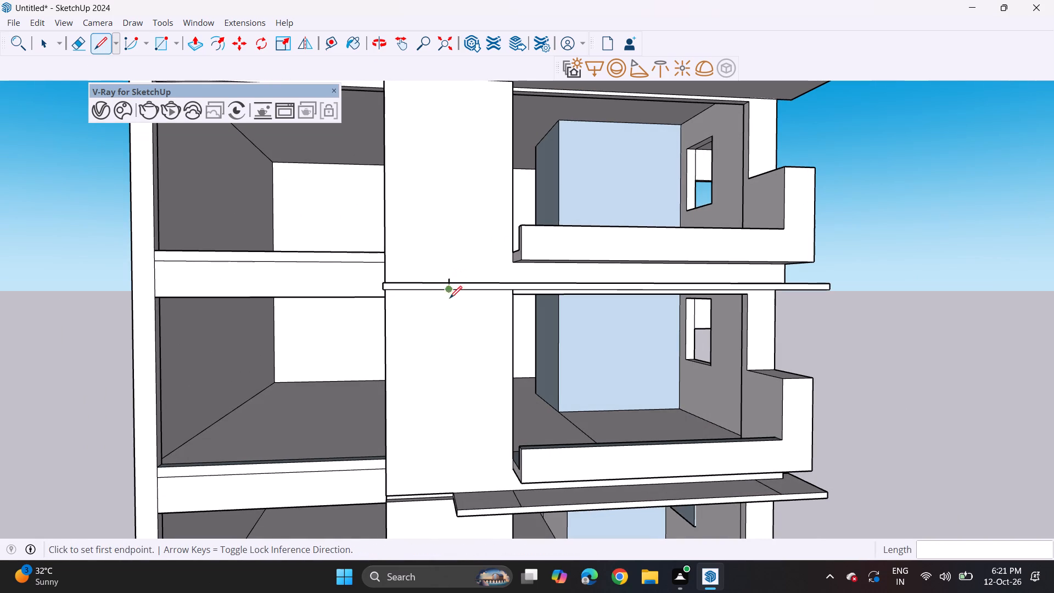
pyautogui.hotkey('ctrl', 'z')
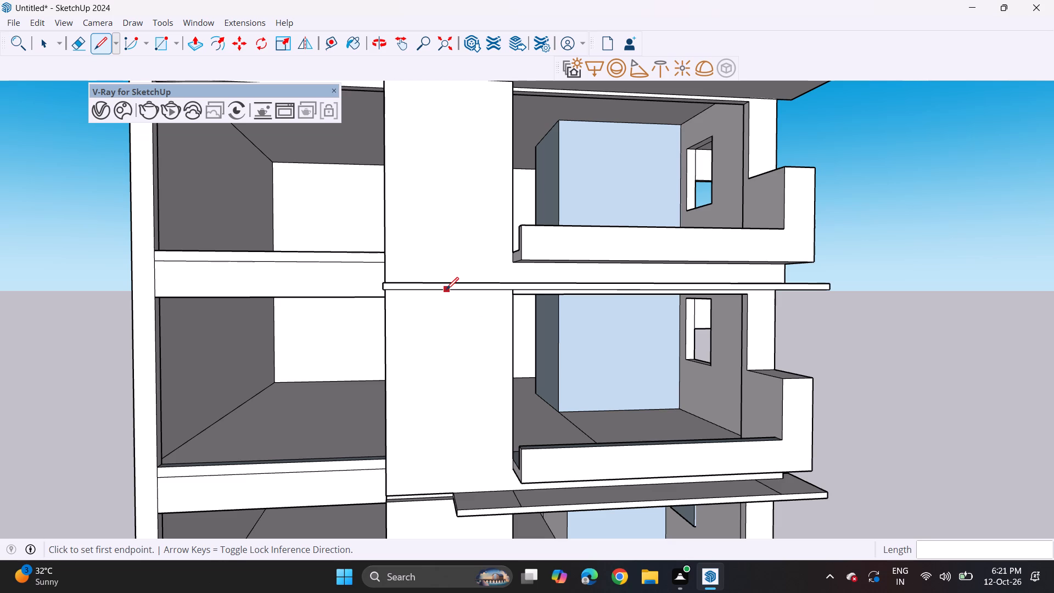
pyautogui.click(446, 289)
pyautogui.click(445, 285)
# Push the fourth canopy's divided end section back 2' 10 3/8" to the wall strip, and recess it about 4 1/8" into the strip.
pyautogui.moveTo(431, 291); pyautogui.dragTo(499, 362, button='middle')
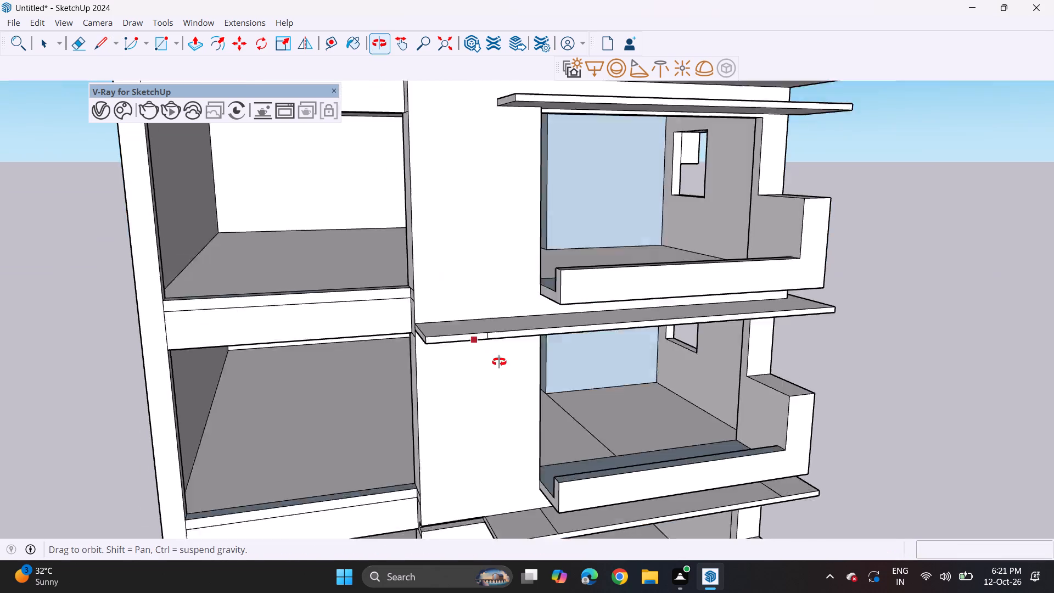
pyautogui.moveTo(499, 362); pyautogui.dragTo(518, 372, button='middle')
pyautogui.scroll(7, 522, 370)
pyautogui.click(189, 42)
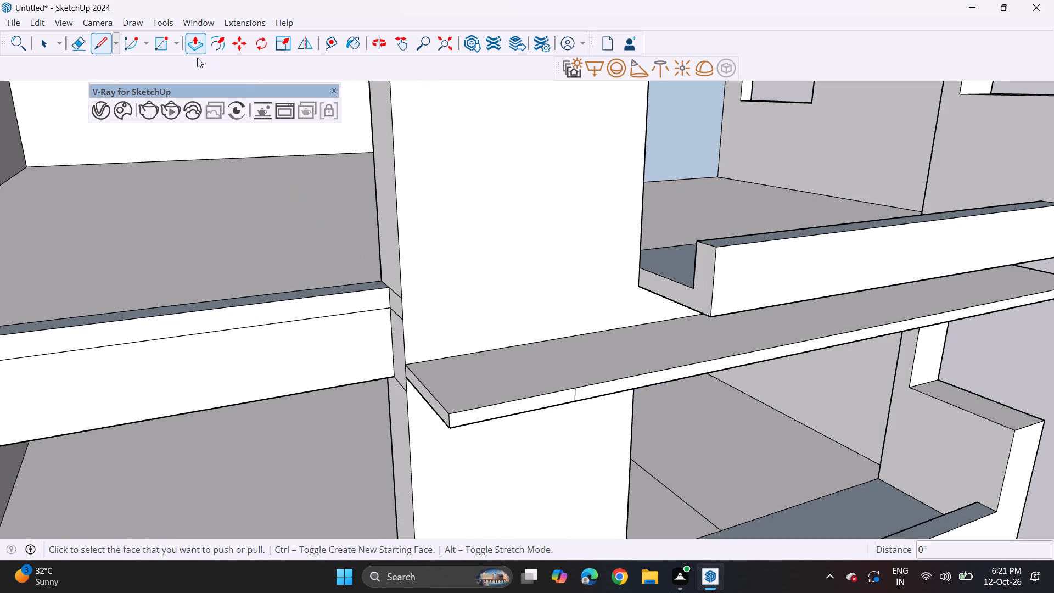
pyautogui.click(499, 416)
pyautogui.click(405, 385)
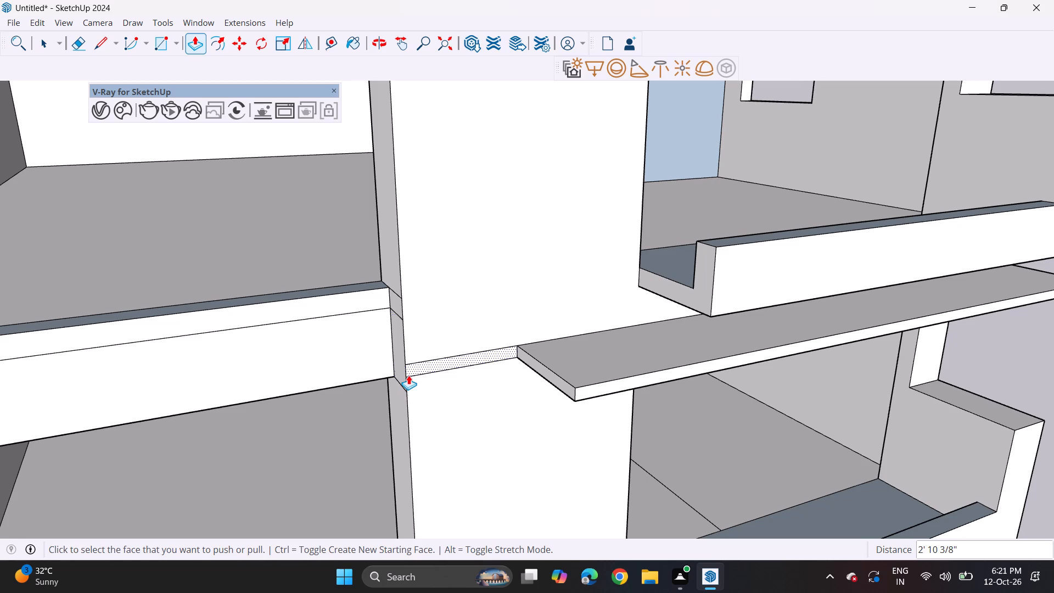
pyautogui.click(416, 368)
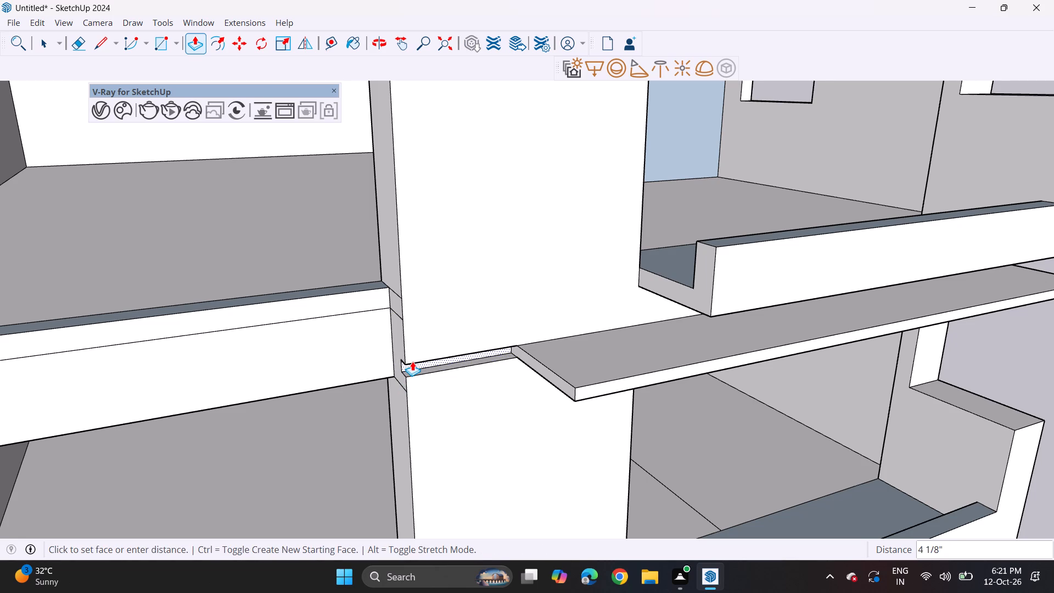
pyautogui.click(412, 361)
# Push/Pull the end face of the fifth canopy from the bottom about 4' 2 1/8" to the wall strip's far edge.
pyautogui.scroll(-11, 520, 324)
pyautogui.keyDown('shift'); pyautogui.moveTo(522, 272); pyautogui.dragTo(543, 416, button='middle'); pyautogui.keyUp('shift')
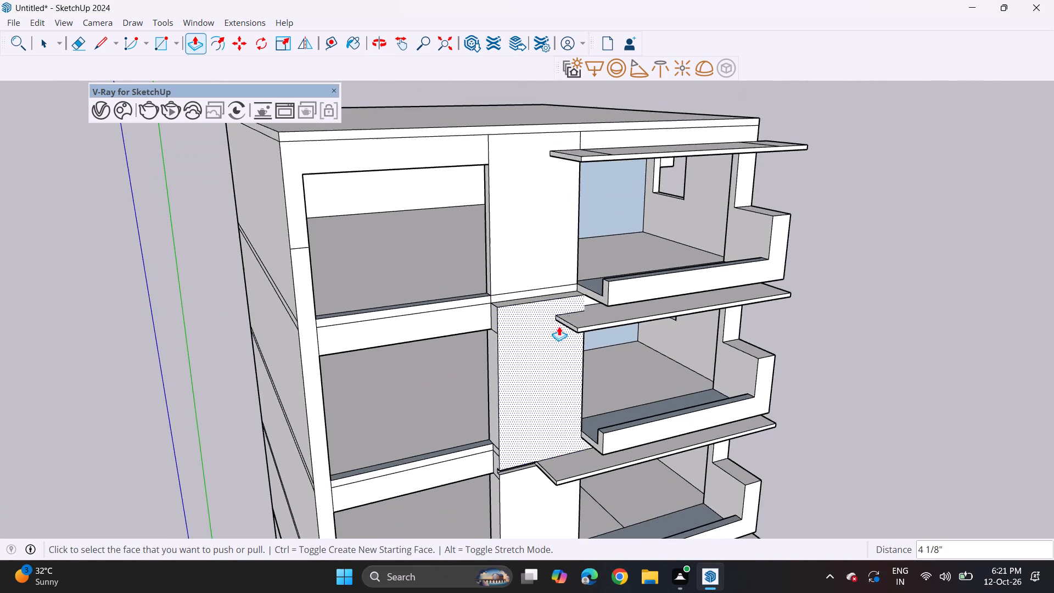
pyautogui.scroll(7, 565, 309)
pyautogui.click(571, 337)
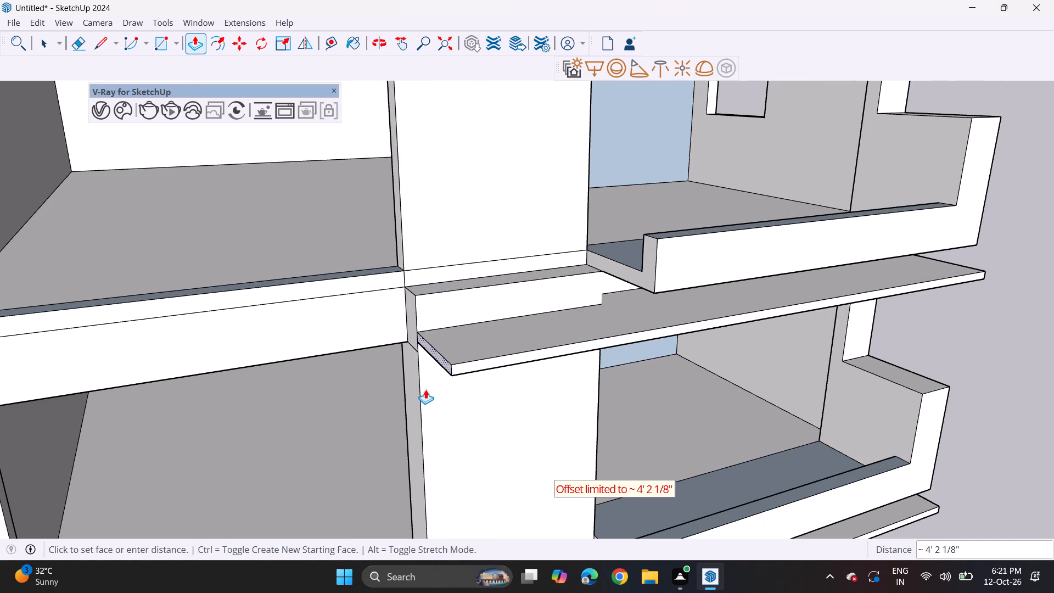
pyautogui.click(425, 389)
# Divide the fifth canopy's front edge with a 3 11/16" vertical line partway across the wall strip.
pyautogui.moveTo(535, 389); pyautogui.dragTo(511, 358, button='middle')
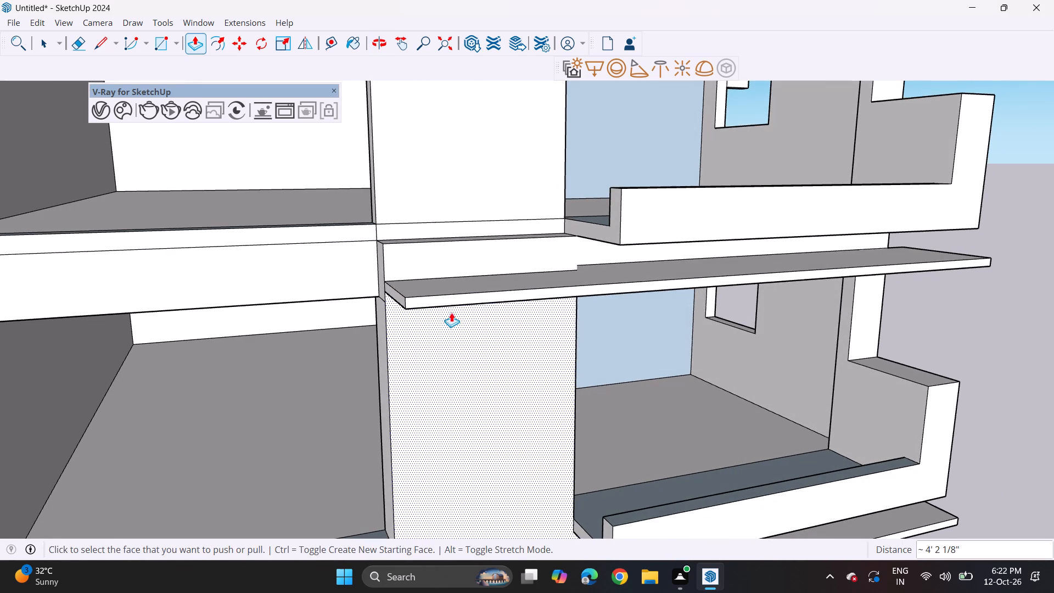
pyautogui.moveTo(94, 43); pyautogui.dragTo(104, 49)
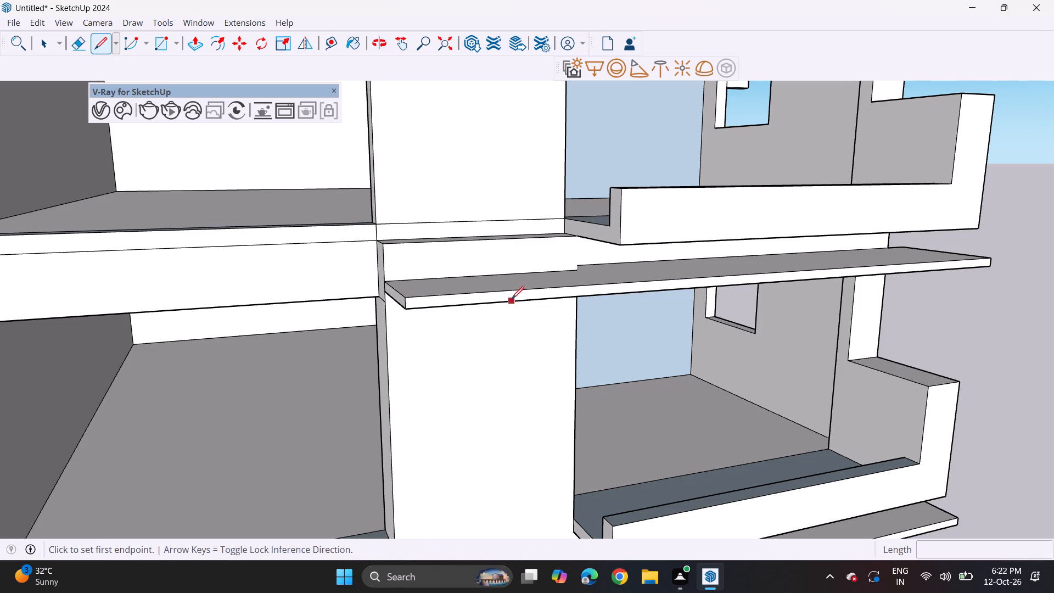
pyautogui.click(515, 291)
pyautogui.click(515, 303)
# Push the fifth canopy's divided end section back to the wall strip, and recess it about 6 1/16" into the strip.
pyautogui.click(186, 51)
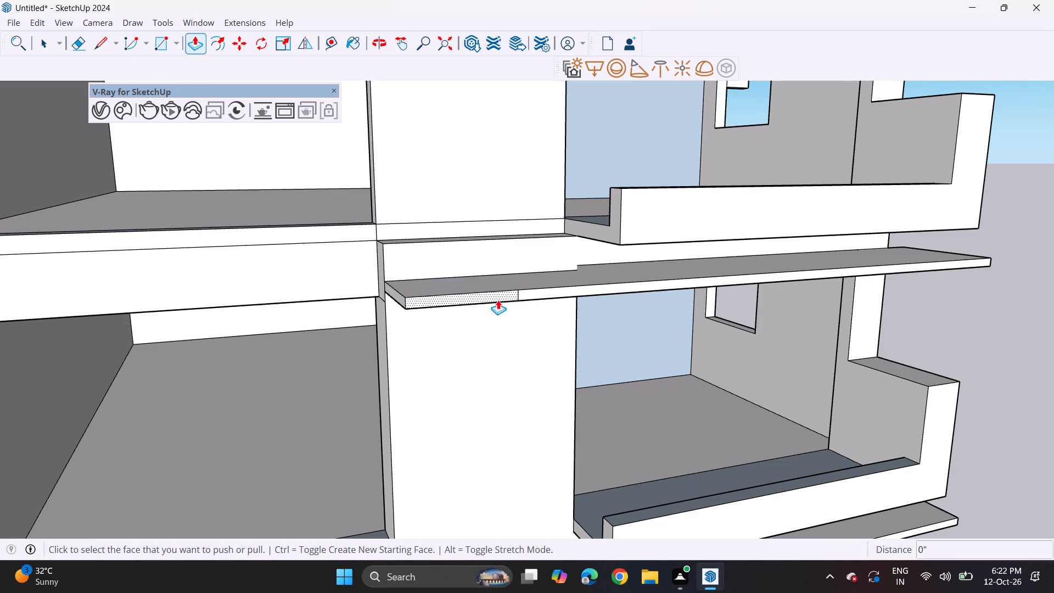
pyautogui.click(498, 300)
pyautogui.click(382, 284)
pyautogui.click(390, 283)
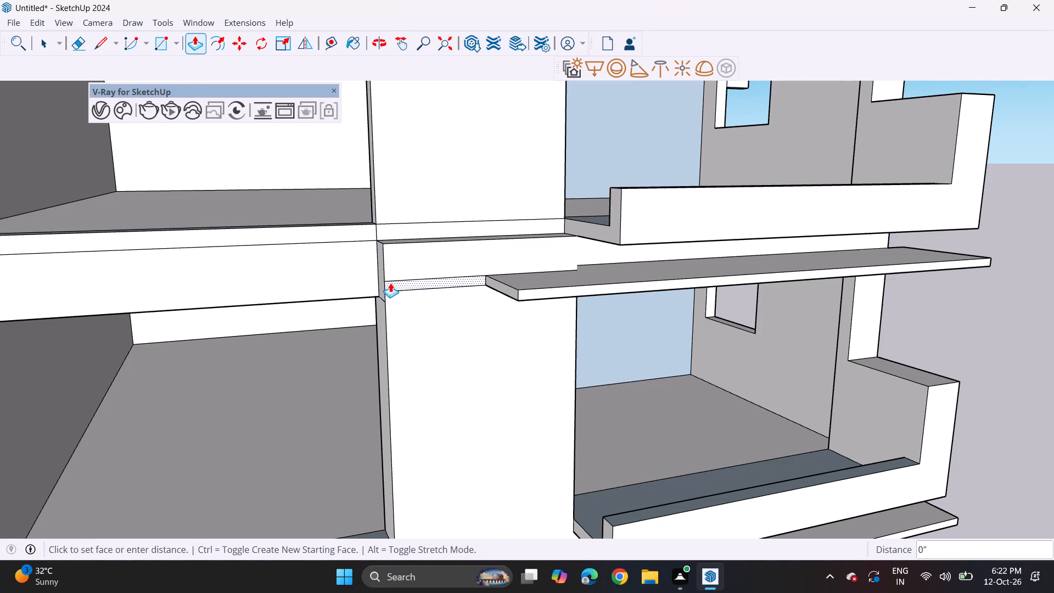
pyautogui.click(389, 278)
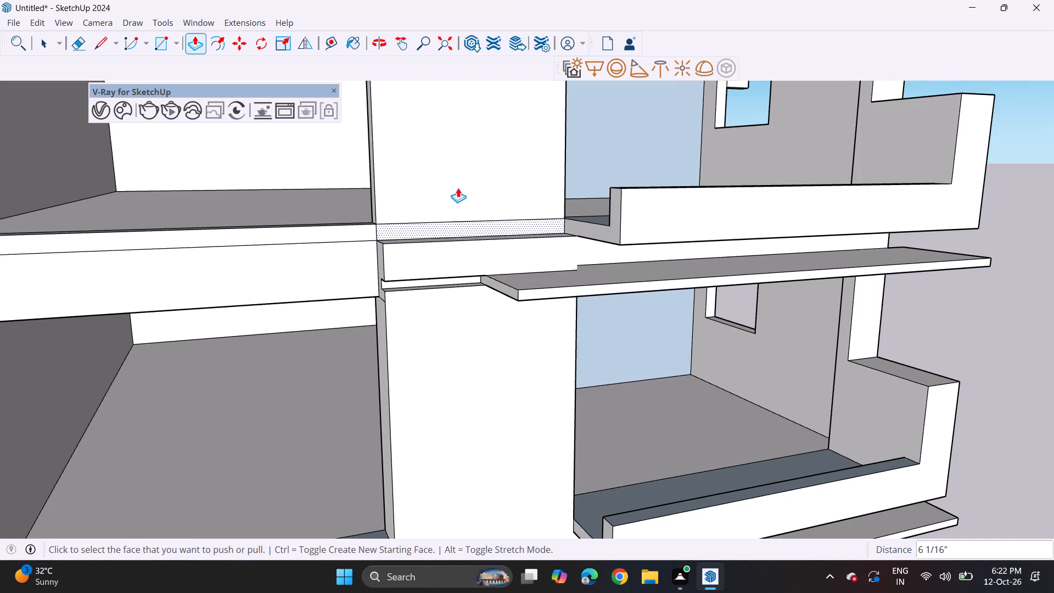
# Push/Pull the end face of the topmost canopy about 4' 2 1/8" to the wall strip's far edge.
pyautogui.keyDown('shift'); pyautogui.moveTo(459, 187); pyautogui.dragTo(482, 517, button='middle'); pyautogui.keyUp('shift')
pyautogui.click(556, 285)
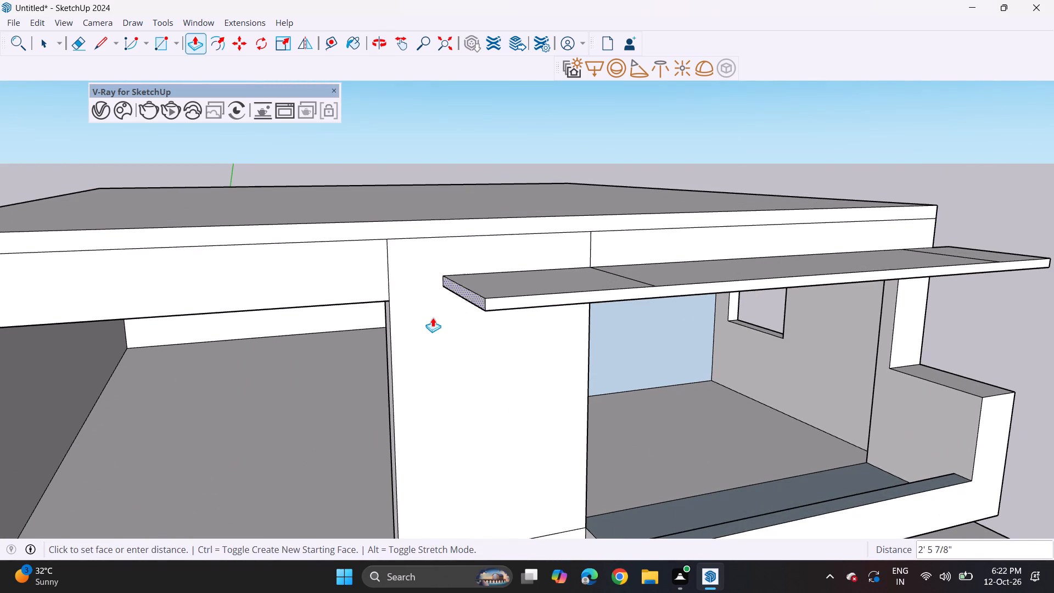
pyautogui.click(387, 327)
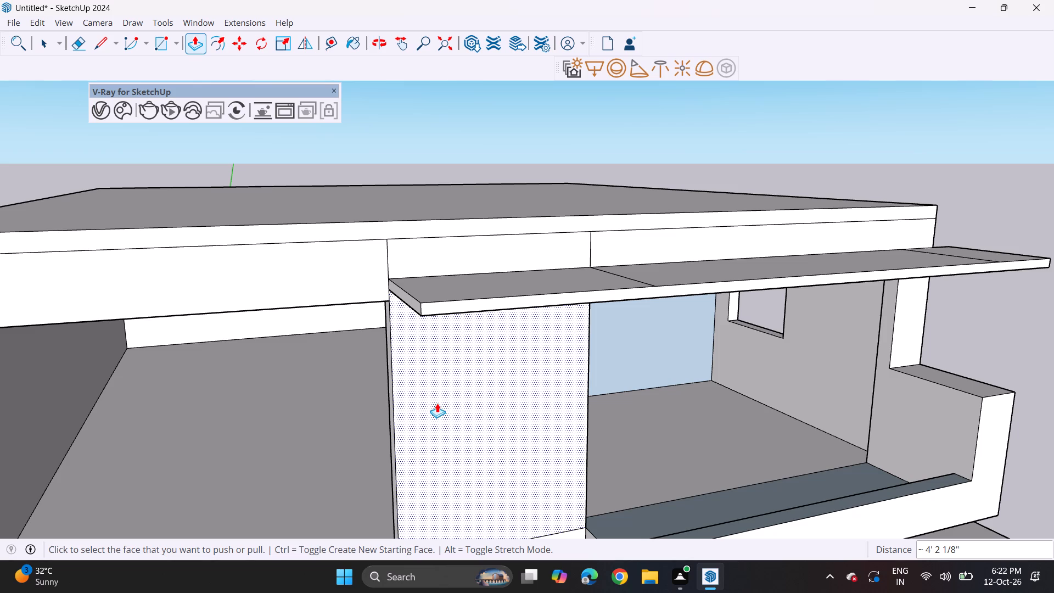
# Divide the topmost canopy's front edge with a 3 11/16" vertical line partway across the wall strip.
pyautogui.click(106, 36)
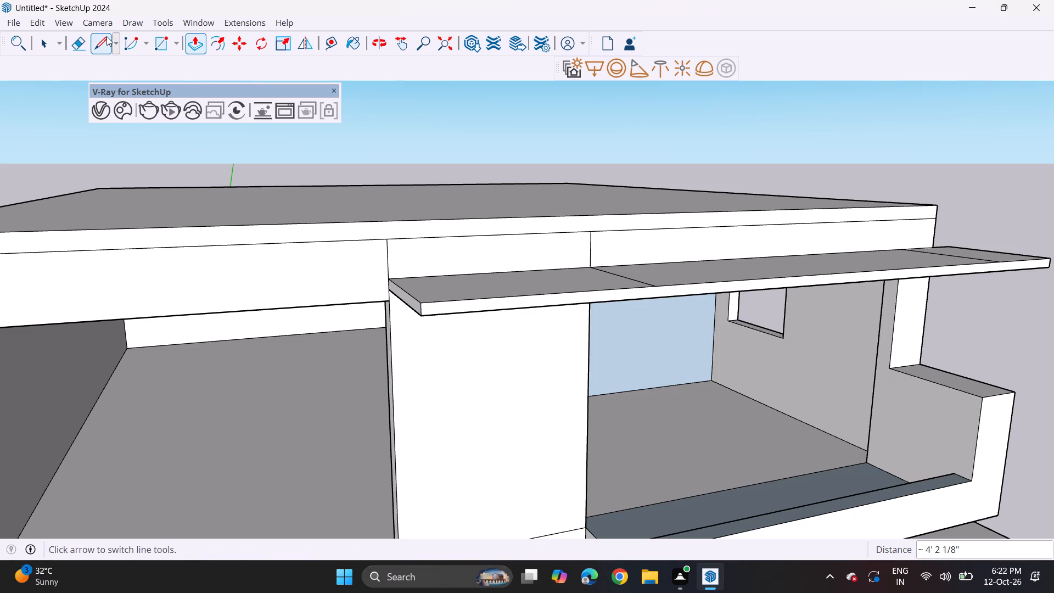
pyautogui.click(539, 297)
pyautogui.click(544, 306)
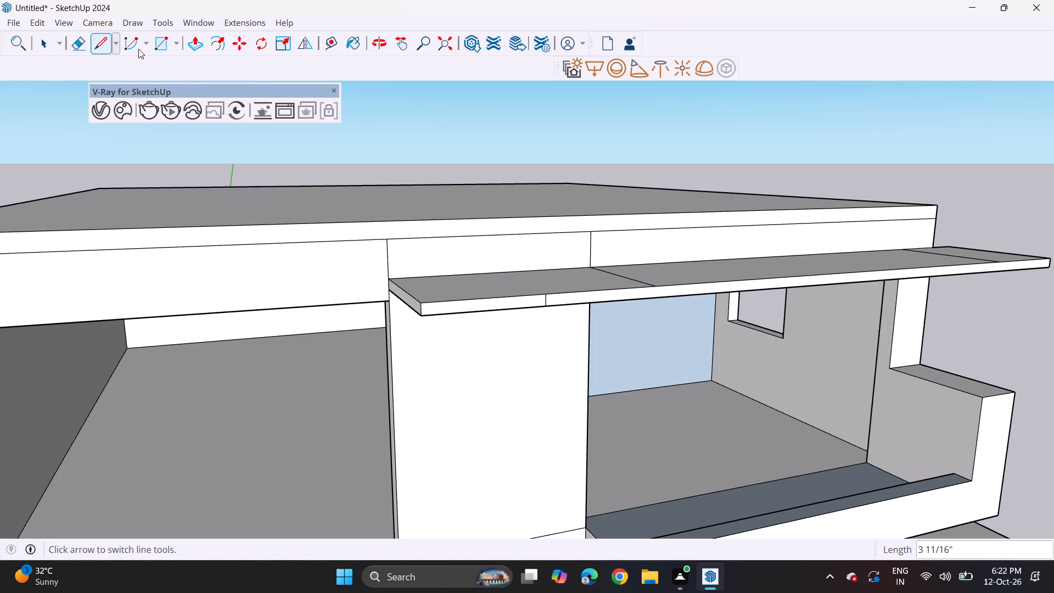
# Push the topmost canopy's divided end section back 3' 10 5/8" to the wall strip, and recess it slightly into the strip.
pyautogui.click(197, 49)
pyautogui.click(435, 308)
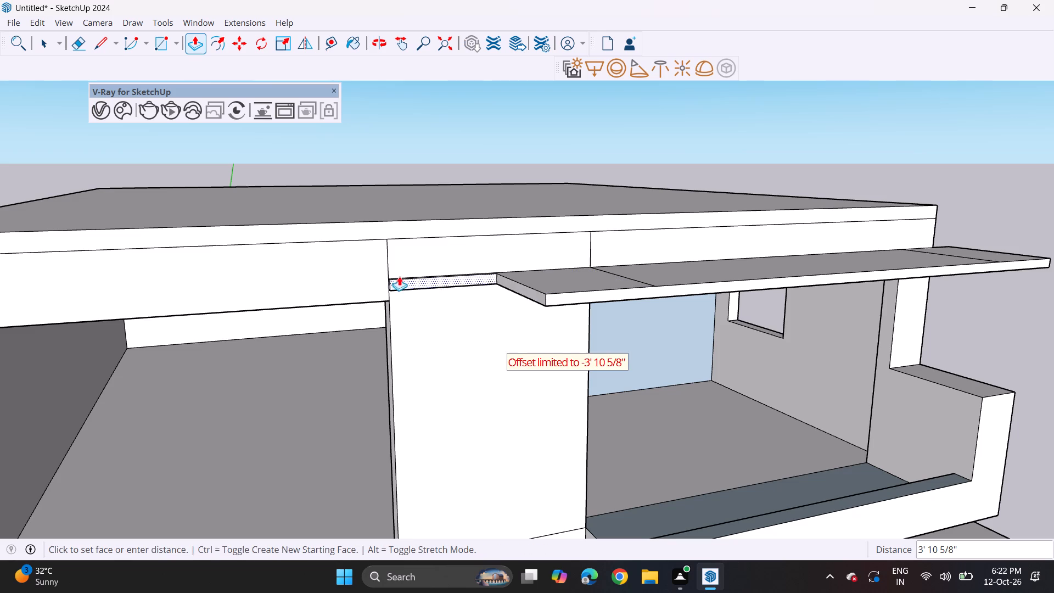
pyautogui.click(393, 267)
pyautogui.click(408, 282)
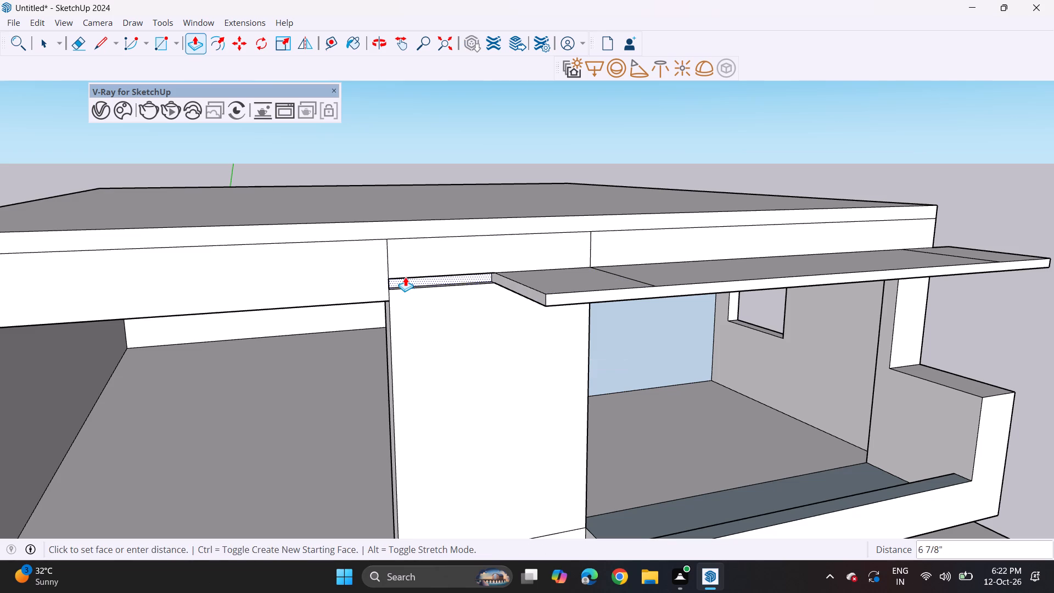
pyautogui.click(405, 277)
# Pull the wall band above the topmost canopy's groove outward about 4 9/16", undoing the first attempt.
pyautogui.moveTo(414, 302); pyautogui.dragTo(438, 198, button='middle')
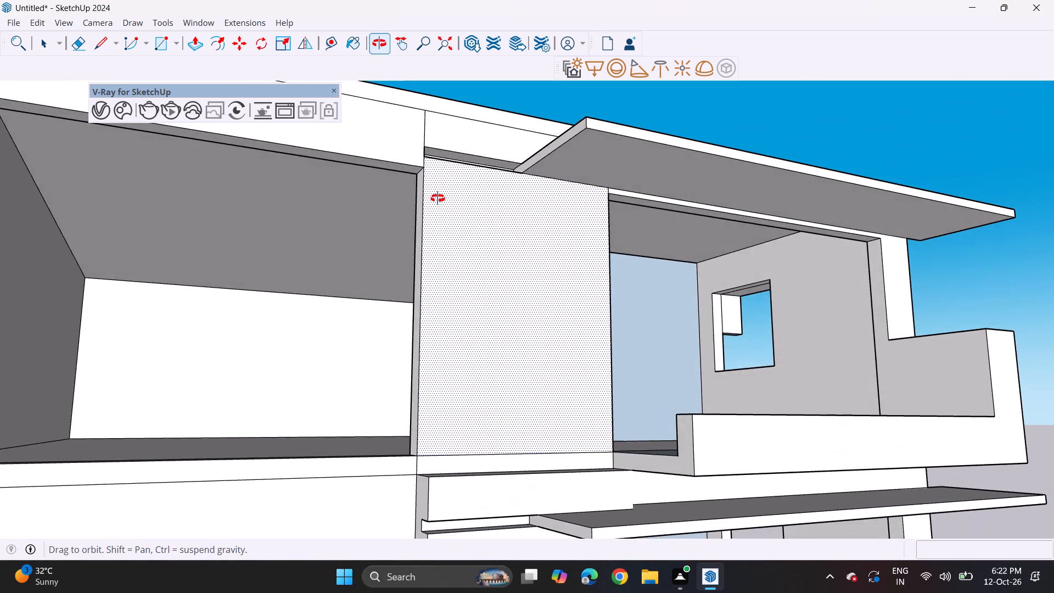
pyautogui.moveTo(438, 198); pyautogui.dragTo(464, 296, button='middle')
pyautogui.doubleClick(485, 266)
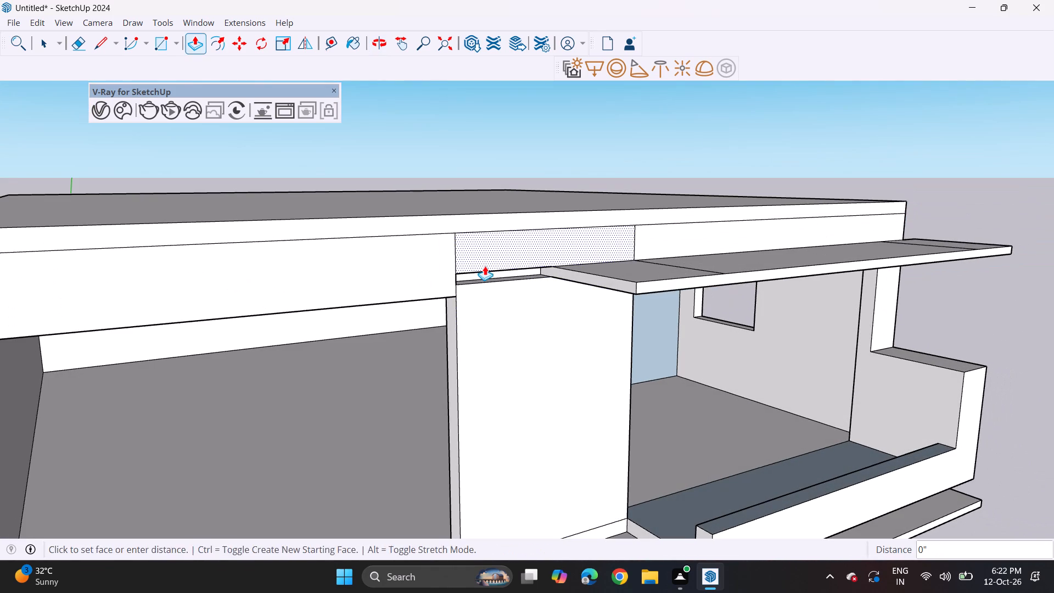
pyautogui.hotkey('ctrl', 'z')
pyautogui.moveTo(480, 261); pyautogui.dragTo(495, 282)
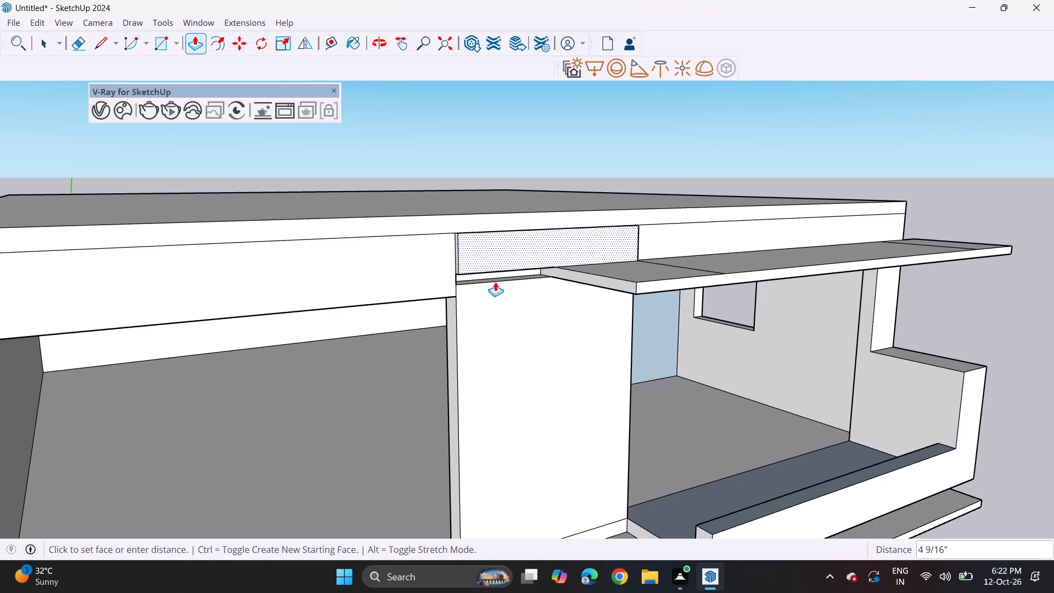
pyautogui.moveTo(495, 282); pyautogui.dragTo(491, 276)
# Examine the notched canopies and wall strip along the full height of the front facade from several angles.
pyautogui.keyDown('shift'); pyautogui.moveTo(485, 317); pyautogui.dragTo(474, 116, button='middle'); pyautogui.keyUp('shift')
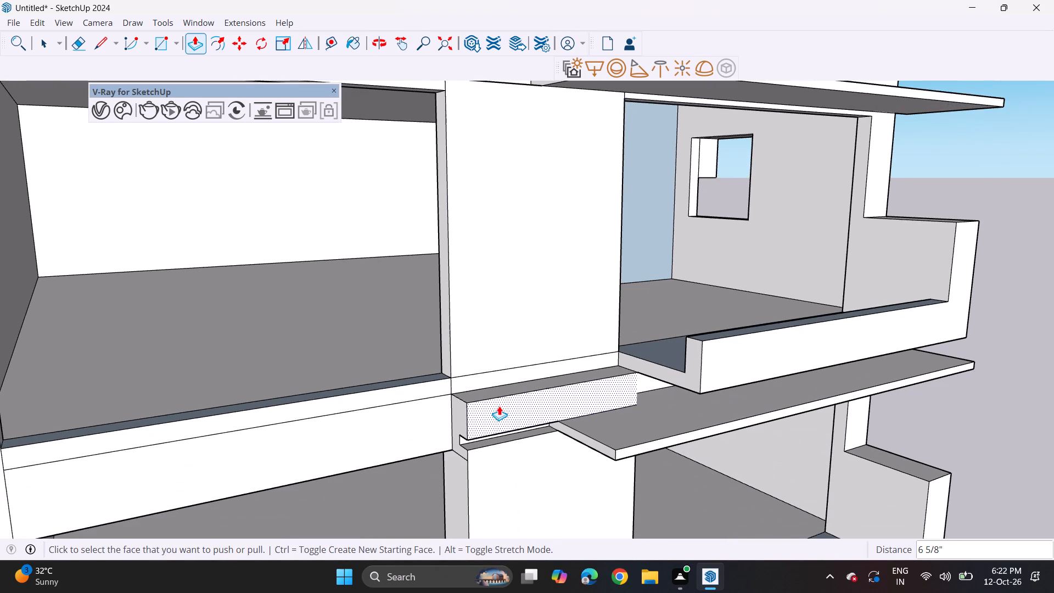
pyautogui.scroll(-7, 490, 379)
pyautogui.moveTo(584, 368); pyautogui.dragTo(432, 342, button='middle')
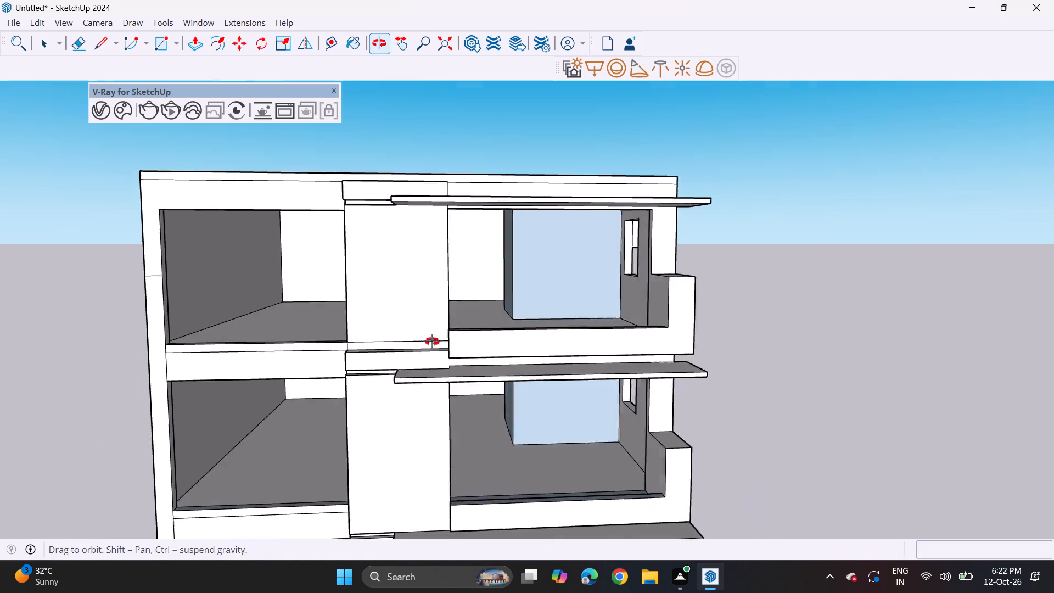
pyautogui.moveTo(432, 342); pyautogui.dragTo(429, 342, button='middle')
pyautogui.scroll(-5, 431, 316)
pyautogui.keyDown('shift'); pyautogui.moveTo(482, 443); pyautogui.dragTo(476, 289, button='middle'); pyautogui.keyUp('shift')
pyautogui.scroll(-5, 489, 296)
pyautogui.keyDown('shift'); pyautogui.moveTo(534, 418); pyautogui.dragTo(518, 332, button='middle'); pyautogui.keyUp('shift')
pyautogui.moveTo(535, 355); pyautogui.dragTo(614, 445, button='middle')
pyautogui.moveTo(577, 465); pyautogui.dragTo(410, 323, button='middle')
pyautogui.keyDown('shift'); pyautogui.moveTo(413, 315); pyautogui.dragTo(492, 387, button='middle'); pyautogui.keyUp('shift')
pyautogui.moveTo(508, 419); pyautogui.dragTo(515, 376, button='middle')
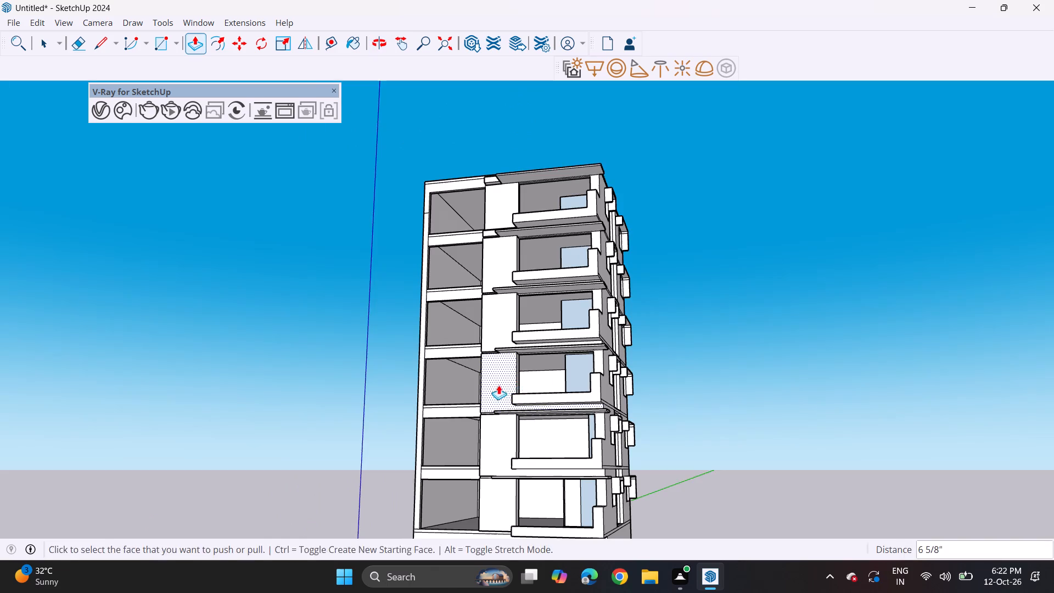
# Push/Pull the blue interior wall faces and window faces behind the second balcony from the bottom, creating new starting faces.
pyautogui.moveTo(500, 386); pyautogui.dragTo(584, 430, button='middle')
pyautogui.scroll(9, 584, 448)
pyautogui.click(588, 447)
pyautogui.click(591, 441)
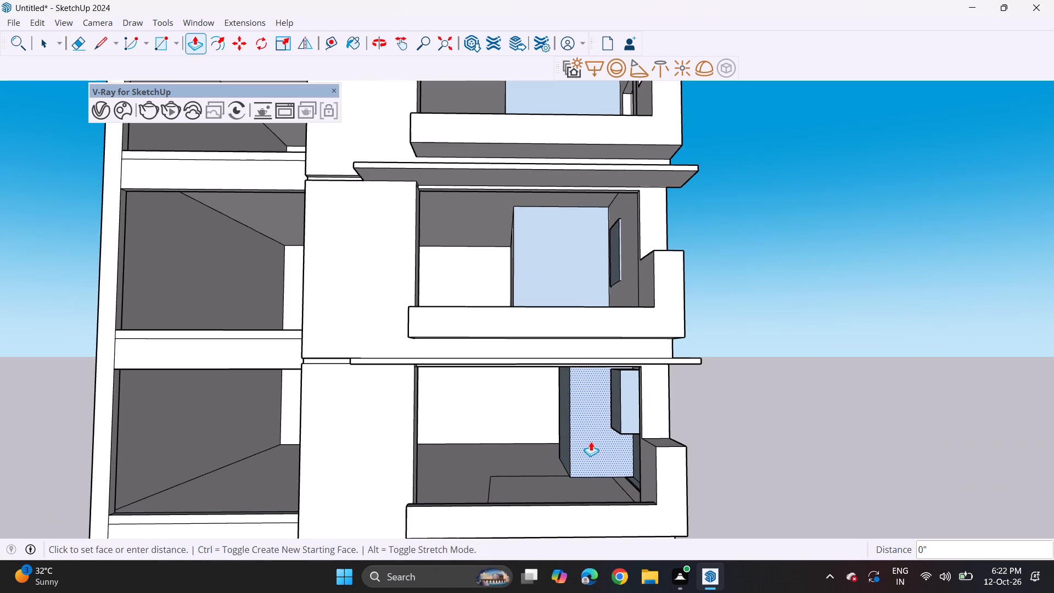
pyautogui.hotkey('ctrl', 'z')
pyautogui.click(583, 425)
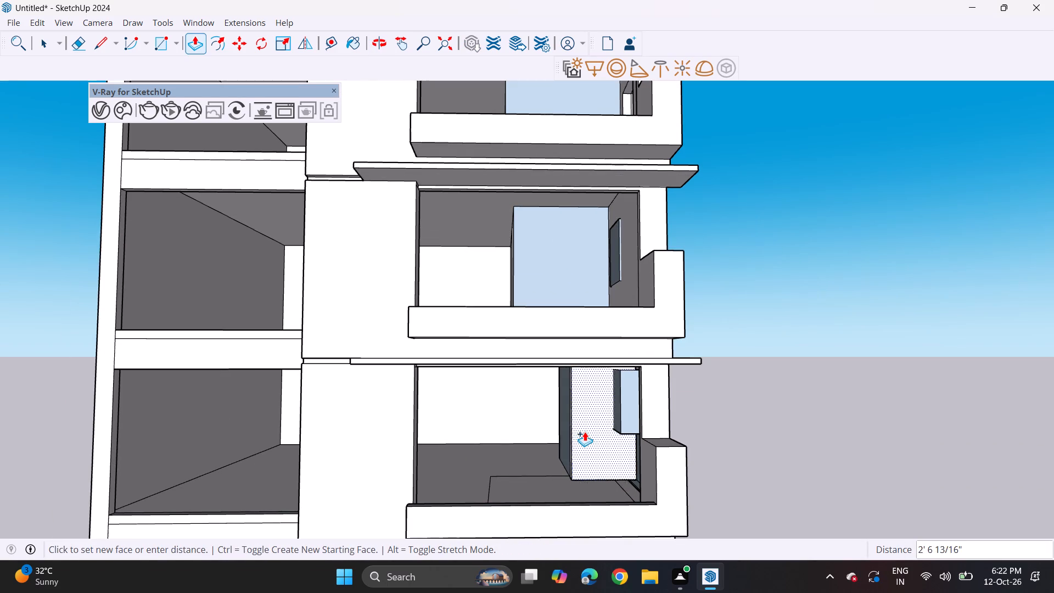
pyautogui.click(585, 427)
pyautogui.doubleClick(566, 424)
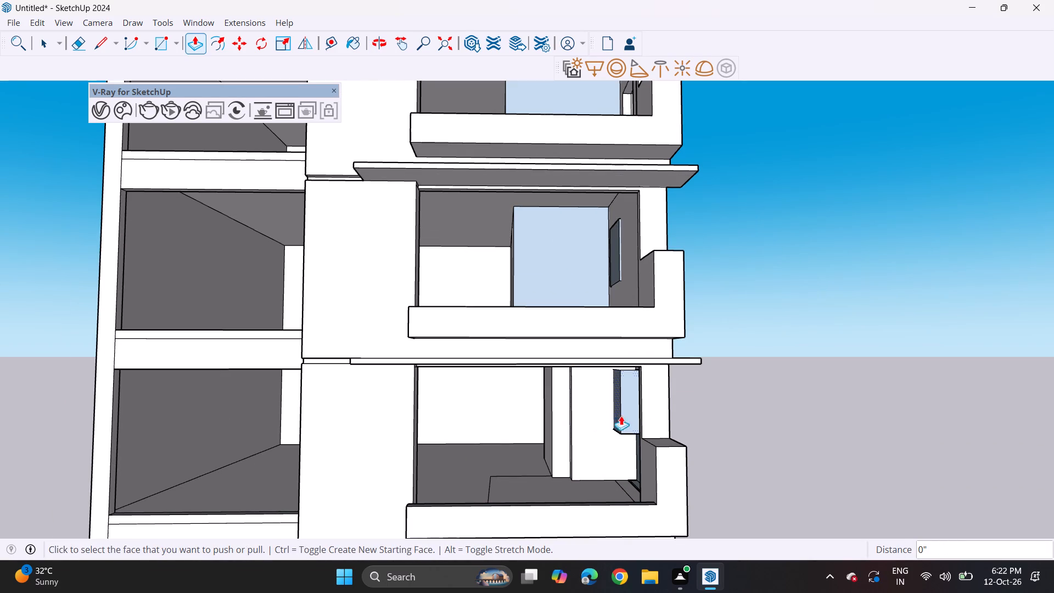
pyautogui.doubleClick(625, 417)
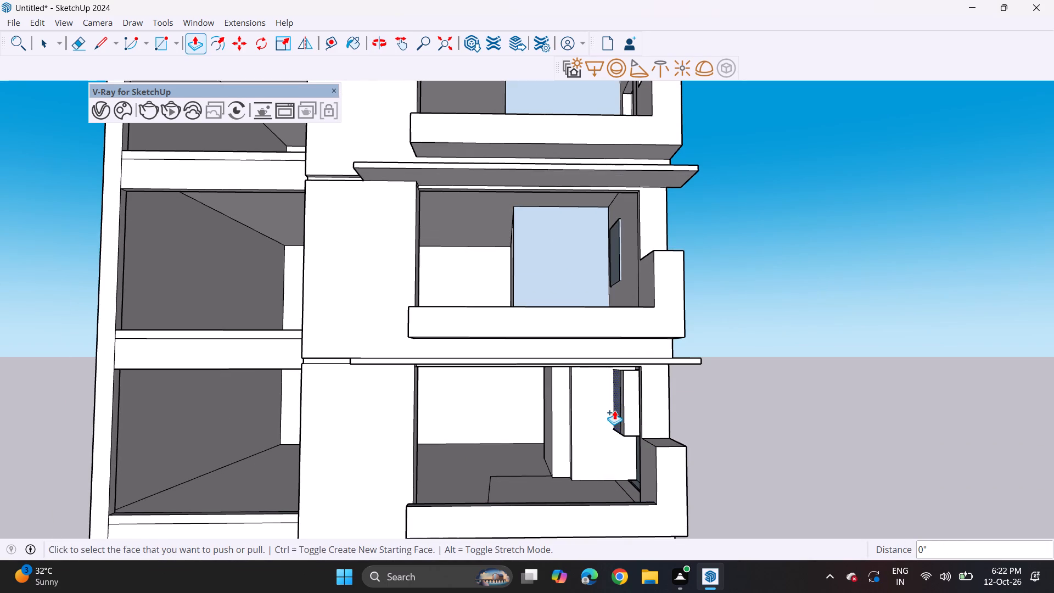
pyautogui.doubleClick(618, 416)
# Push/Pull the blue interior wall face and the adjoining window face behind the lowest balcony, creating new starting faces.
pyautogui.scroll(-6, 613, 413)
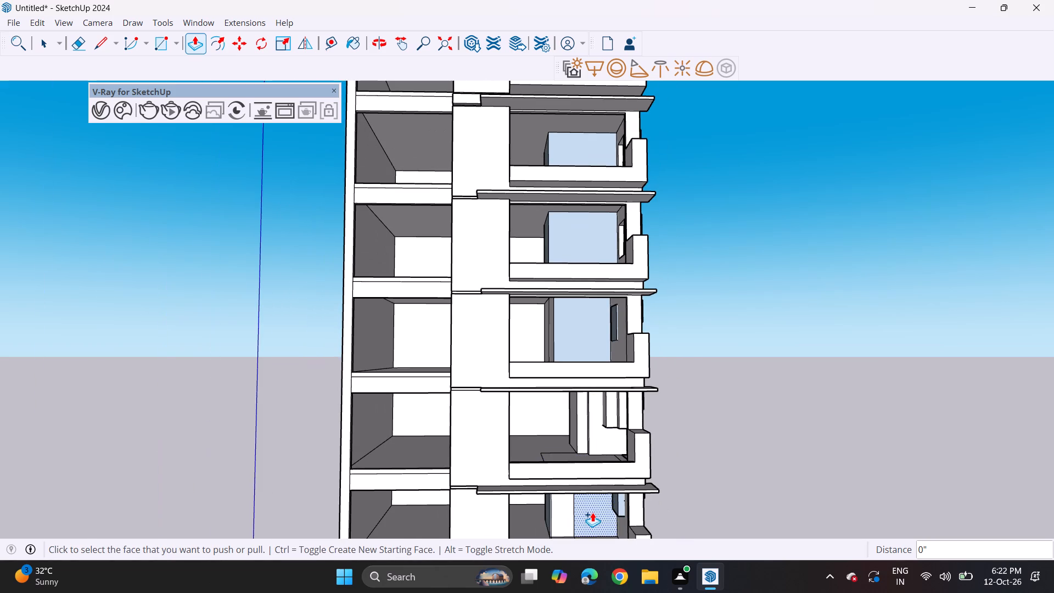
pyautogui.doubleClick(592, 512)
pyautogui.click(617, 506)
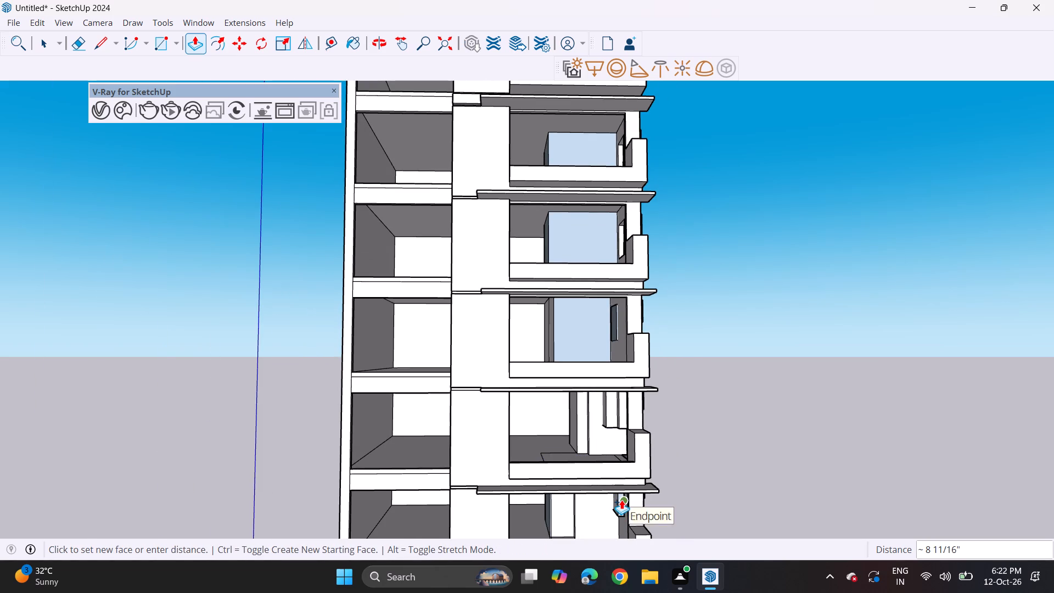
pyautogui.click(621, 500)
pyautogui.press('Escape')
pyautogui.doubleClick(620, 508)
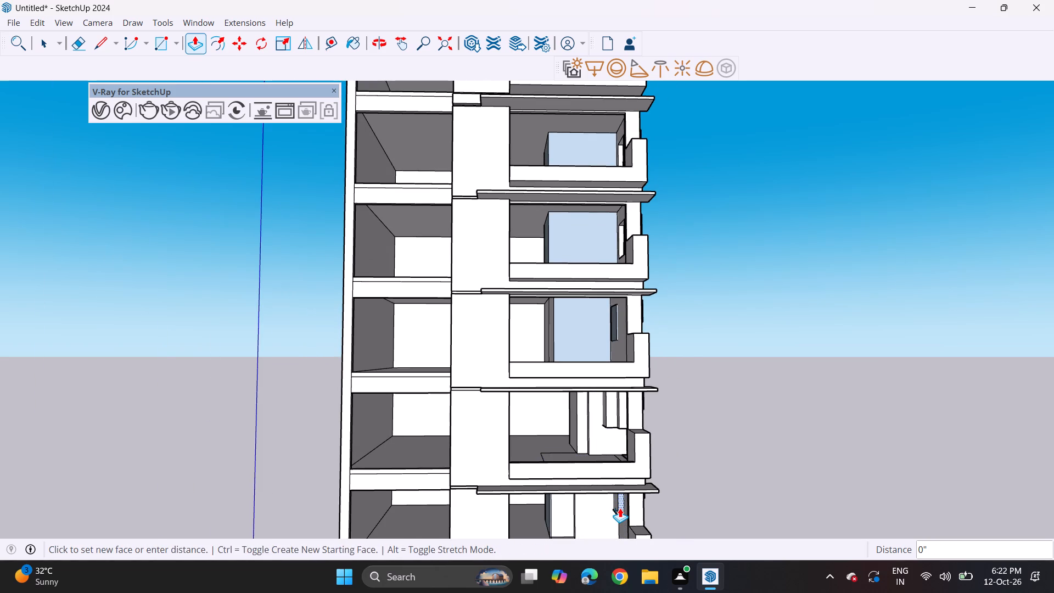
# Push/Pull the blue interior wall and window faces behind the third balcony from the bottom, creating new starting faces.
pyautogui.scroll(8, 615, 507)
pyautogui.scroll(-3, 609, 499)
pyautogui.keyDown('shift'); pyautogui.moveTo(587, 393); pyautogui.dragTo(569, 561, button='middle'); pyautogui.keyUp('shift')
pyautogui.doubleClick(552, 351)
pyautogui.moveTo(543, 366); pyautogui.dragTo(629, 405, button='middle')
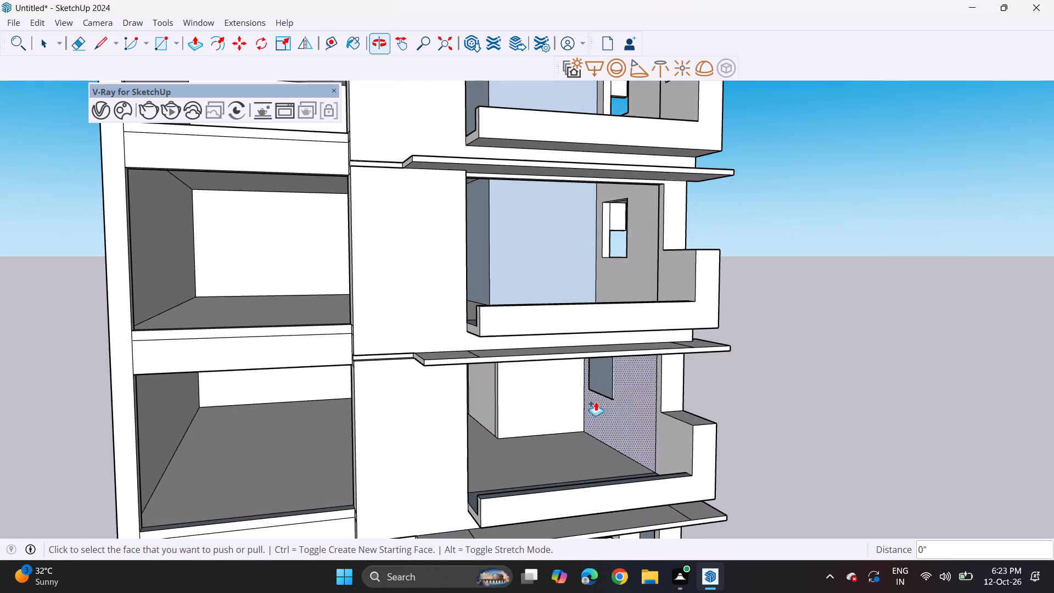
pyautogui.doubleClick(596, 368)
# Push/Pull the front and side blue interior wall faces behind the fourth balcony from the bottom, creating new starting faces.
pyautogui.doubleClick(546, 218)
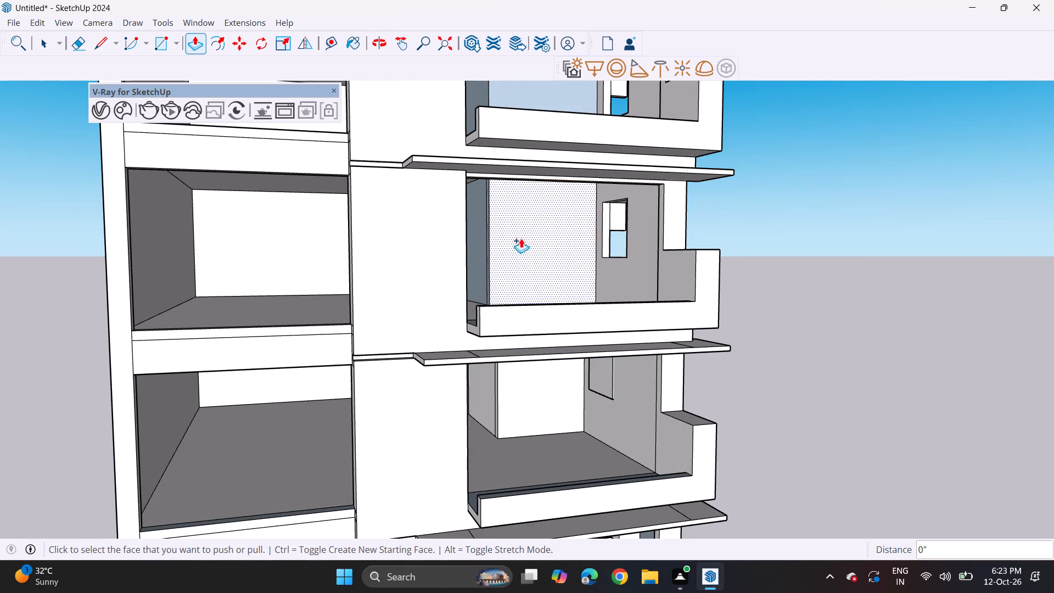
pyautogui.doubleClick(478, 248)
pyautogui.doubleClick(489, 246)
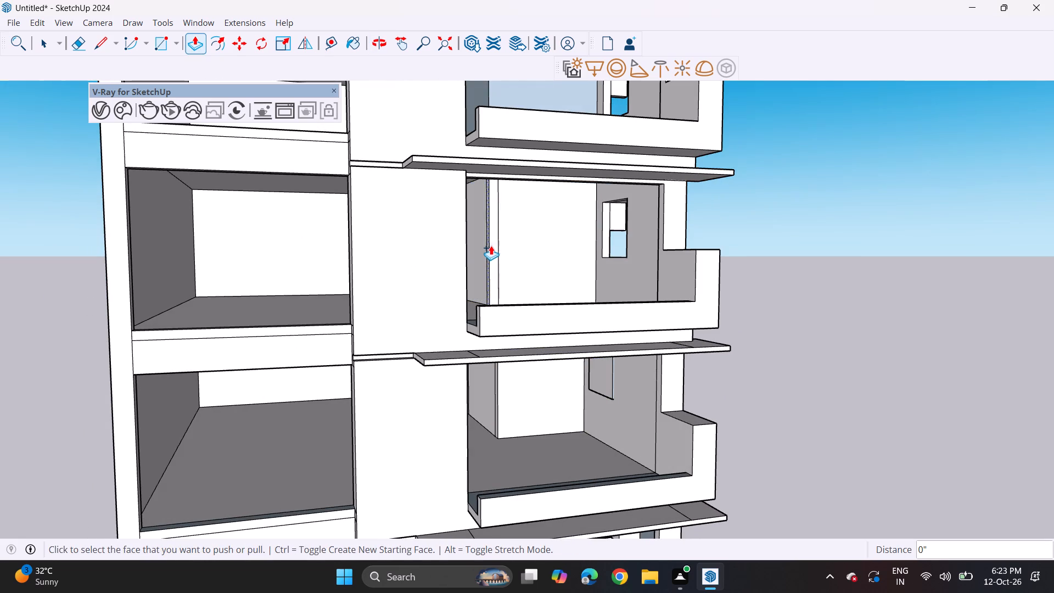
# Push/Pull the blue front and side interior wall faces behind the fifth and top balconies, creating new starting faces.
pyautogui.keyDown('shift'); pyautogui.moveTo(528, 207); pyautogui.dragTo(526, 379, button='middle'); pyautogui.keyUp('shift')
pyautogui.doubleClick(519, 310)
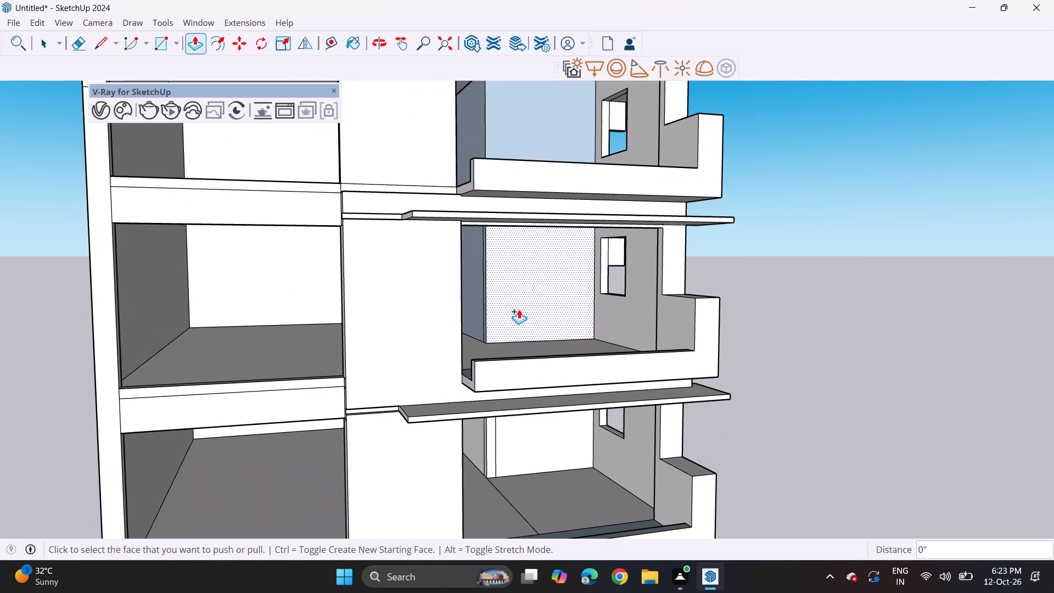
pyautogui.doubleClick(476, 294)
pyautogui.keyDown('shift'); pyautogui.moveTo(542, 230); pyautogui.dragTo(542, 388, button='middle'); pyautogui.keyUp('shift')
pyautogui.doubleClick(522, 329)
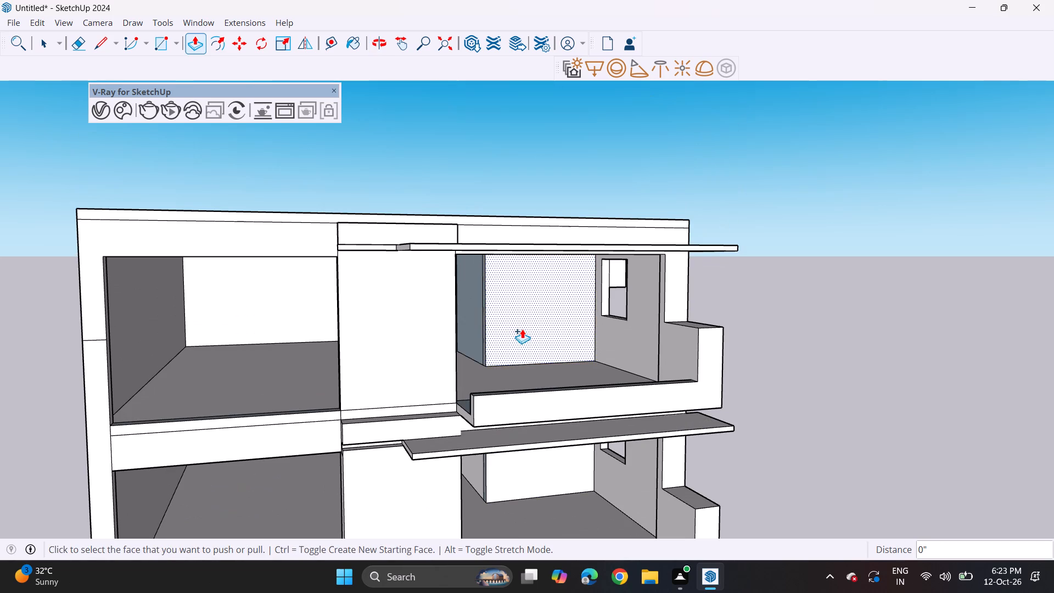
pyautogui.doubleClick(479, 320)
pyautogui.doubleClick(484, 326)
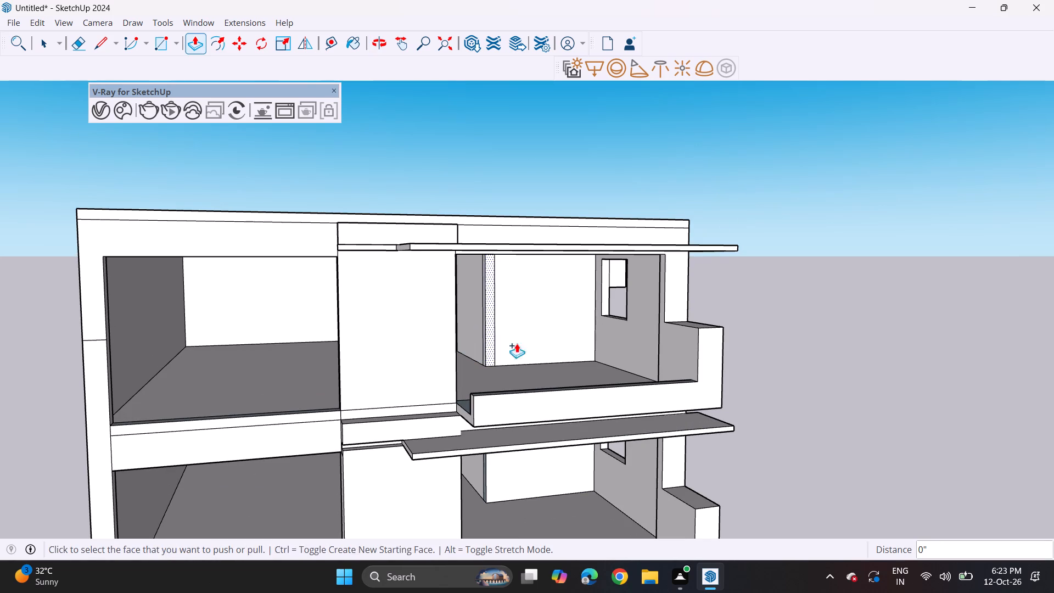
# Examine the front and side facades over the full height of the building.
pyautogui.moveTo(535, 350); pyautogui.dragTo(474, 331, button='middle')
pyautogui.scroll(-5, 454, 330)
pyautogui.moveTo(503, 390); pyautogui.dragTo(423, 316, button='middle')
pyautogui.keyDown('shift'); pyautogui.scroll(-1, 422, 422); pyautogui.keyUp('shift')
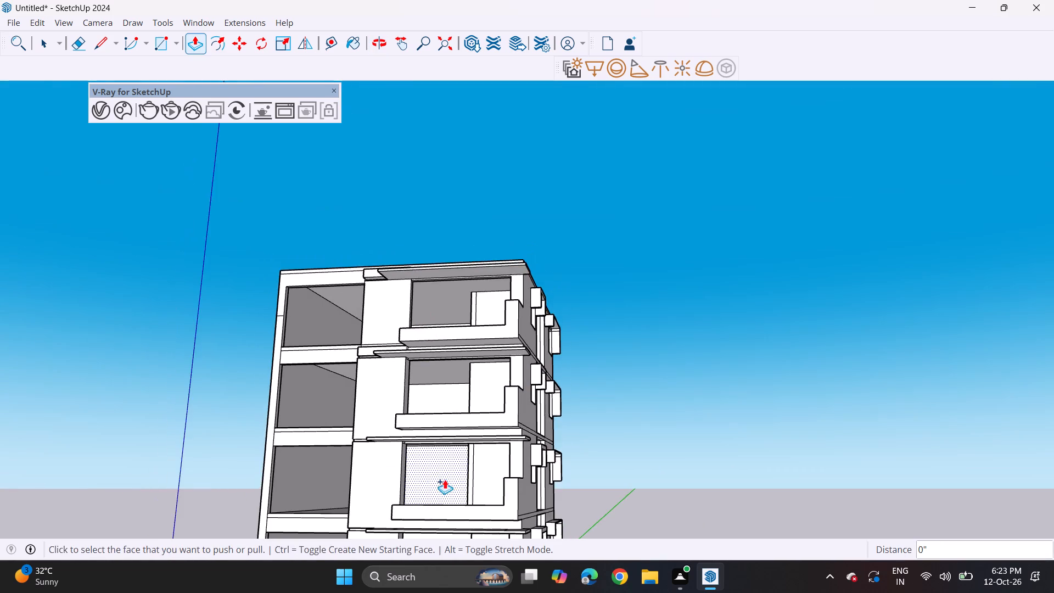
pyautogui.moveTo(445, 479); pyautogui.dragTo(492, 267, button='middle')
pyautogui.scroll(-7, 491, 371)
pyautogui.moveTo(497, 356); pyautogui.dragTo(480, 422, button='middle')
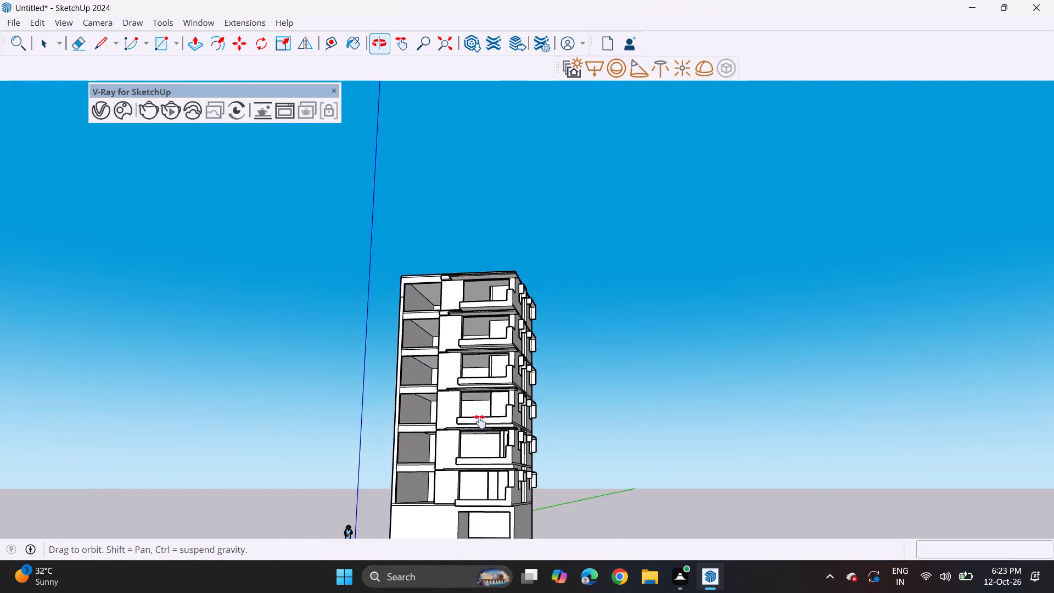
pyautogui.moveTo(480, 422); pyautogui.dragTo(493, 348, button='middle')
pyautogui.moveTo(500, 340); pyautogui.dragTo(410, 397, button='middle')
pyautogui.scroll(1, 521, 377)
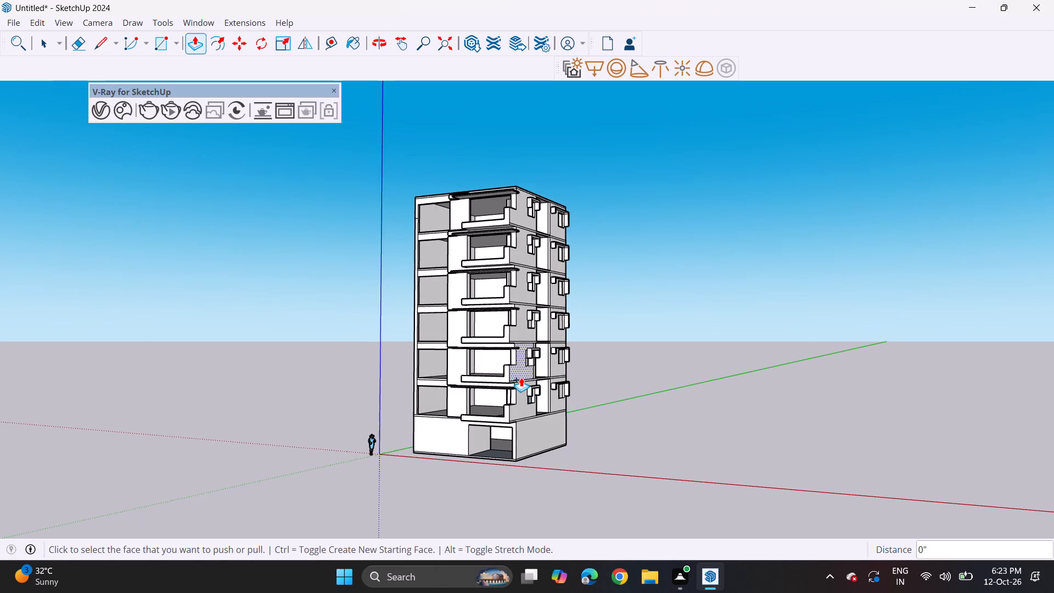
pyautogui.moveTo(518, 377); pyautogui.dragTo(502, 377, button='middle')
pyautogui.scroll(1, 511, 377)
pyautogui.middleClick(502, 377)
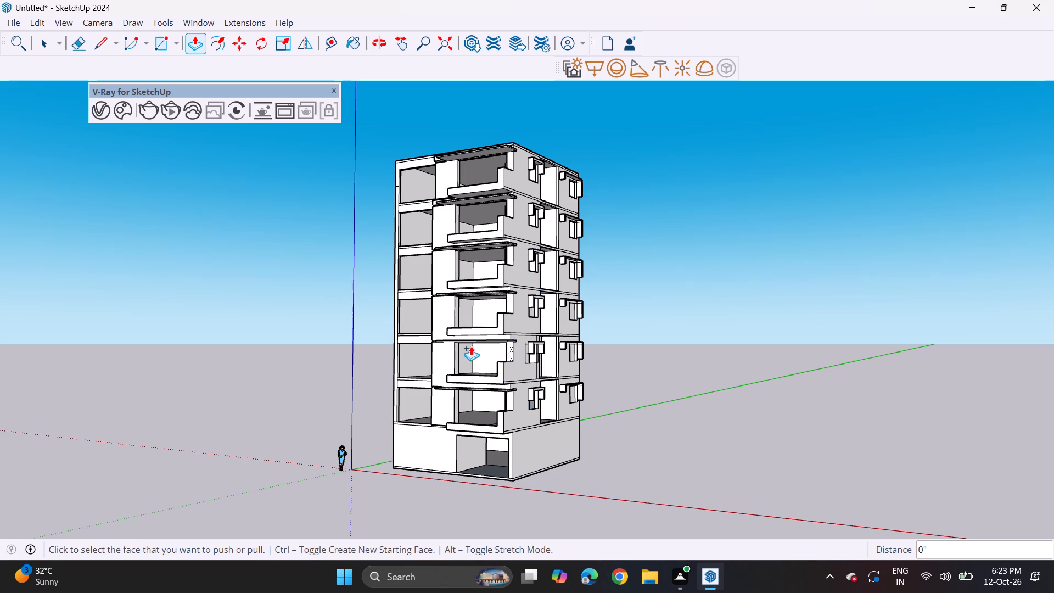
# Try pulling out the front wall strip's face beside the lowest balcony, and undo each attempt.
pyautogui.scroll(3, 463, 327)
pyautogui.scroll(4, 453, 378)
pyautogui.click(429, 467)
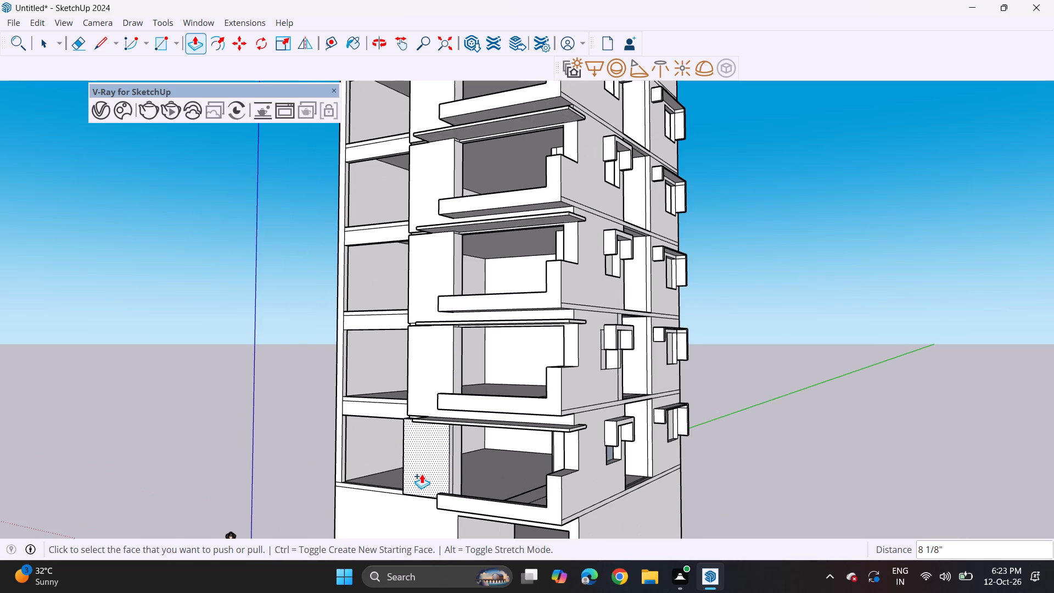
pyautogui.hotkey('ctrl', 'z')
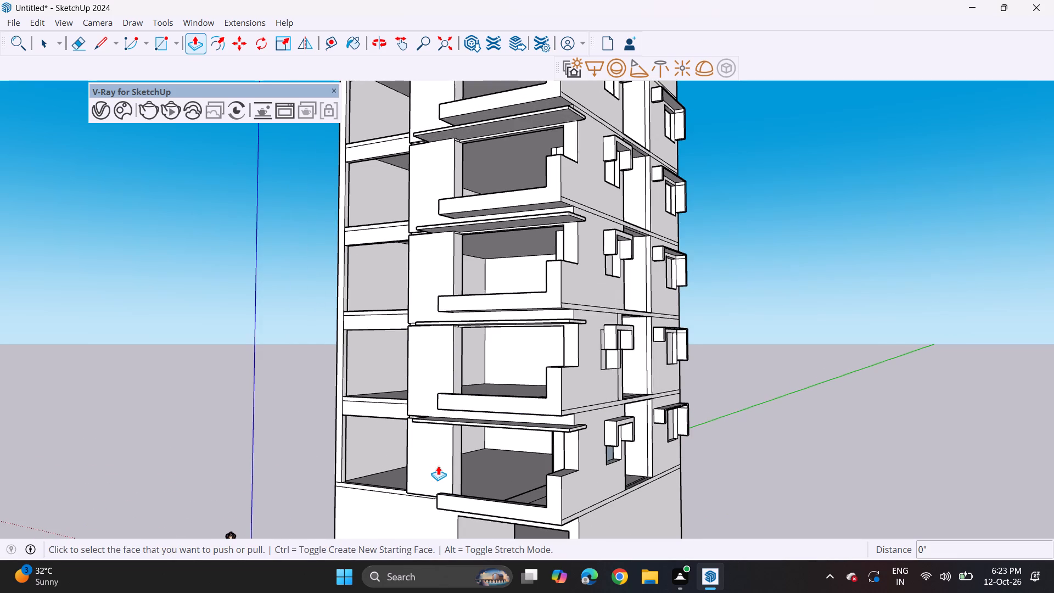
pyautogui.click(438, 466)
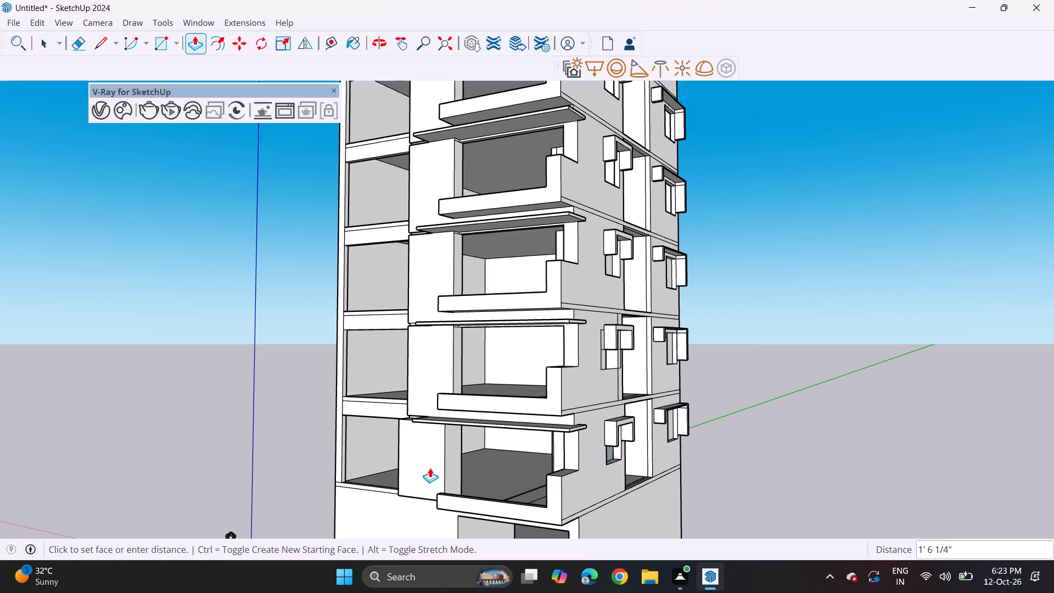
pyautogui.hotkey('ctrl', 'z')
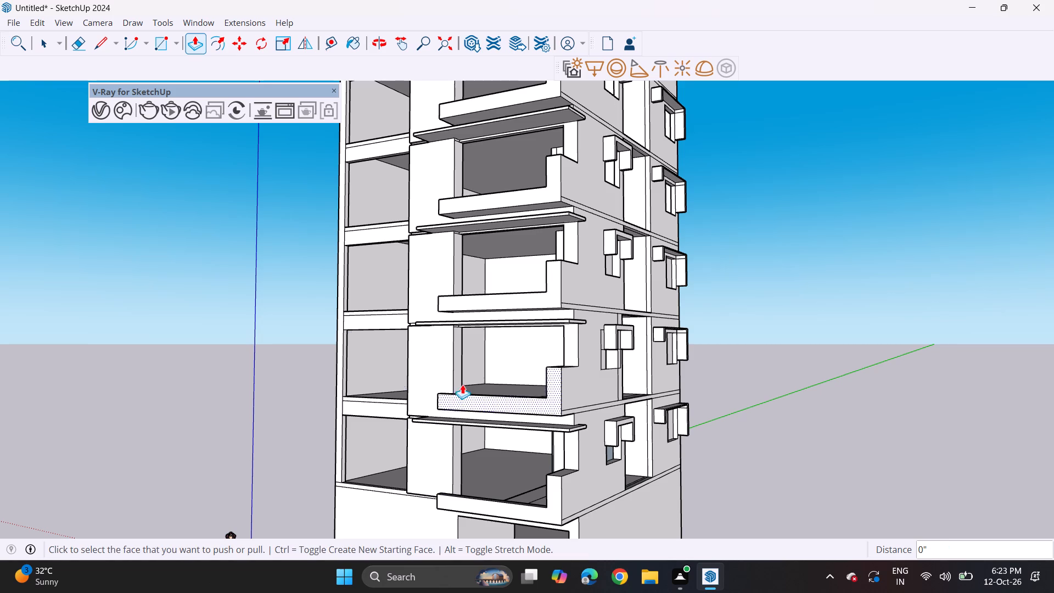
# Push/Pull the inner face of the front wall between the openings on a lower balcony floor by 1' 7 1/4".
pyautogui.scroll(7, 478, 342)
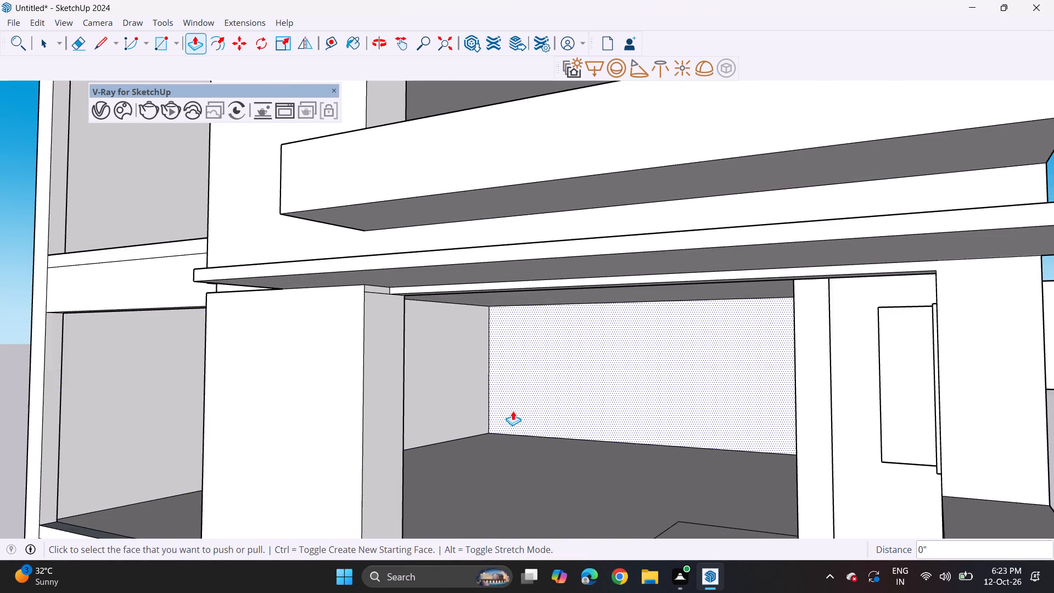
pyautogui.scroll(3, 513, 411)
pyautogui.moveTo(514, 412); pyautogui.dragTo(438, 424, button='middle')
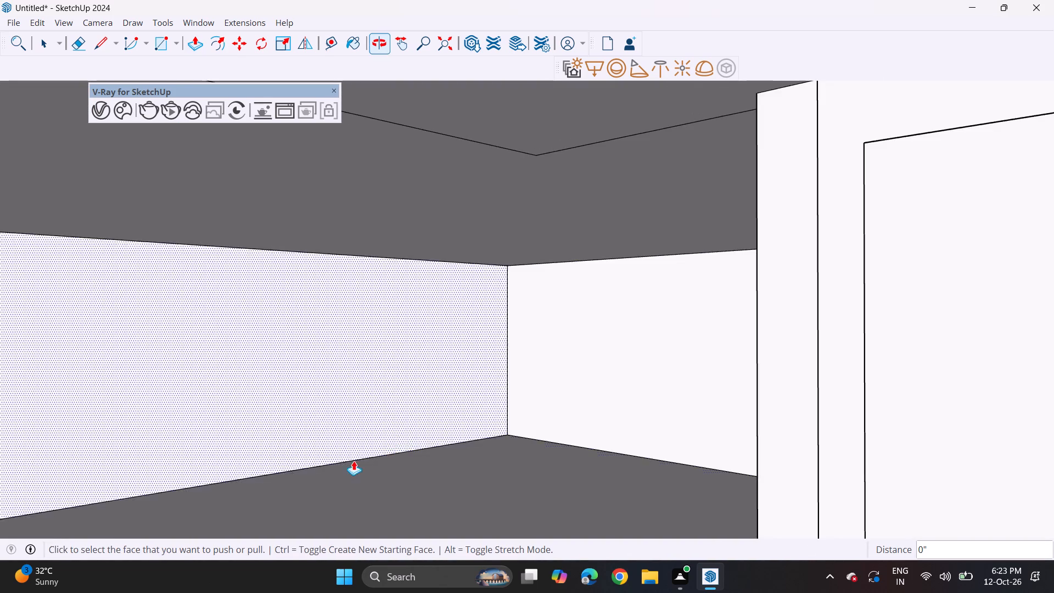
pyautogui.scroll(-4, 358, 418)
pyautogui.scroll(8, 358, 418)
pyautogui.moveTo(369, 430); pyautogui.dragTo(465, 435, button='middle')
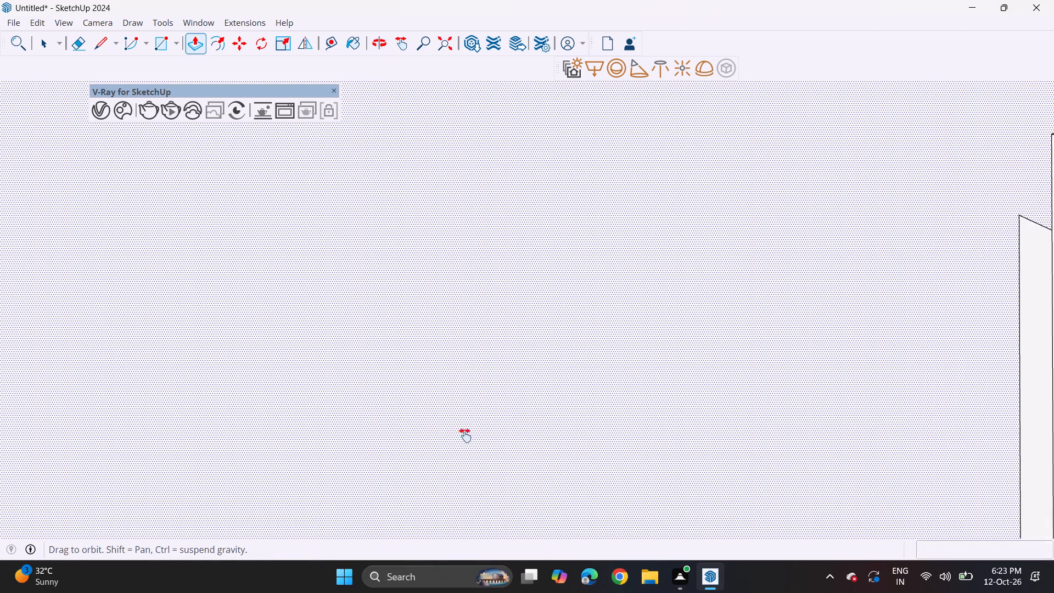
pyautogui.moveTo(465, 435); pyautogui.dragTo(715, 427, button='middle')
pyautogui.scroll(-20, 677, 376)
pyautogui.scroll(-9, 677, 376)
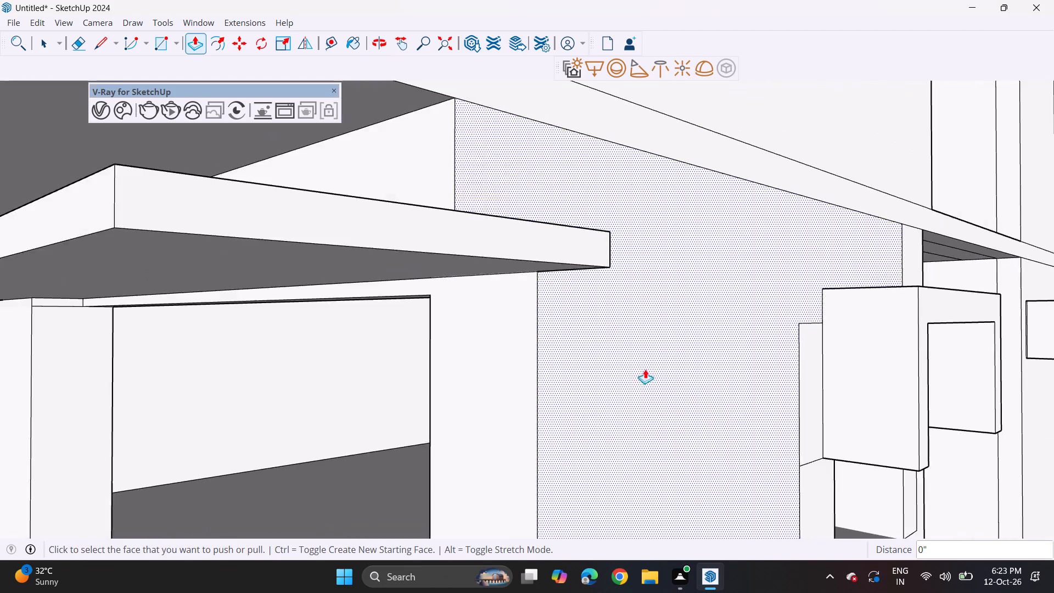
pyautogui.scroll(-2, 645, 369)
pyautogui.keyDown('shift'); pyautogui.moveTo(371, 434); pyautogui.dragTo(701, 349, button='middle'); pyautogui.keyUp('shift')
pyautogui.moveTo(705, 349); pyautogui.dragTo(512, 357, button='middle')
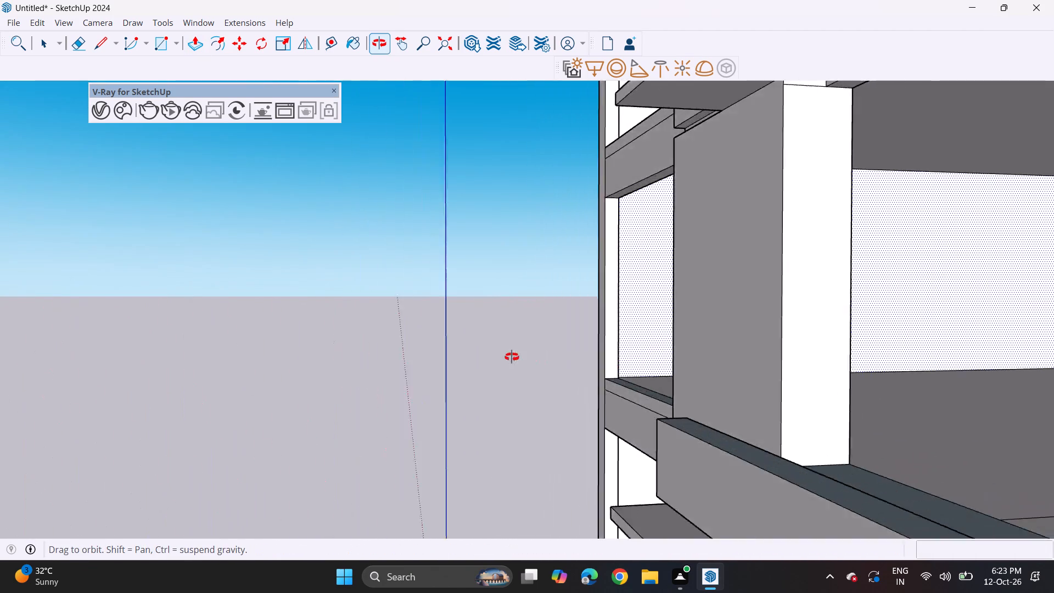
pyautogui.moveTo(512, 357); pyautogui.dragTo(304, 368, button='middle')
pyautogui.click(527, 389)
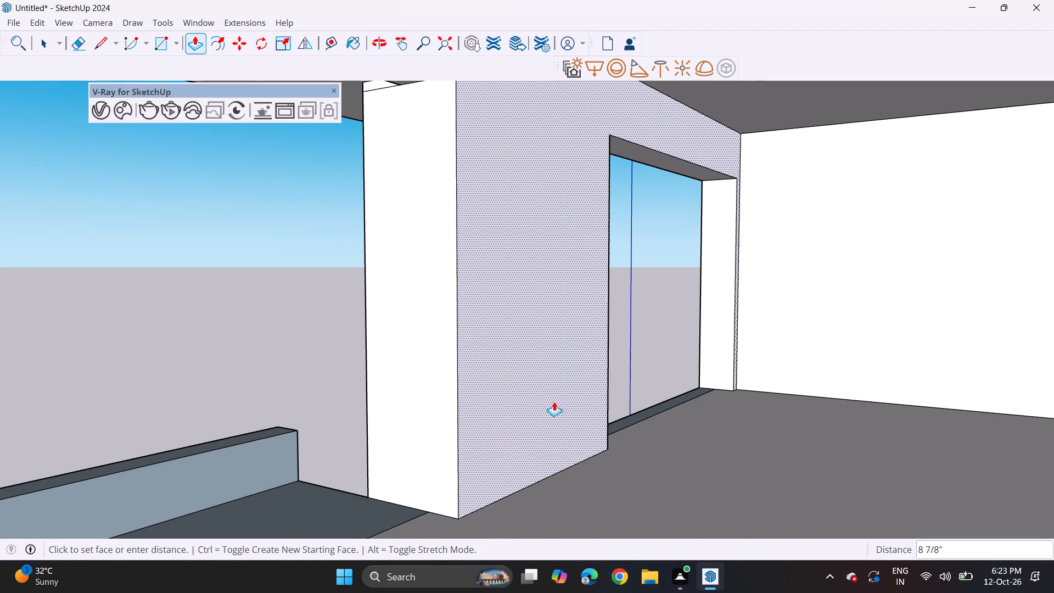
pyautogui.click(585, 416)
# Repeat the 1' 7 1/4" push/pull on the matching inner front wall face one floor below.
pyautogui.keyDown('shift'); pyautogui.moveTo(602, 475); pyautogui.dragTo(609, 442, button='middle'); pyautogui.keyUp('shift')
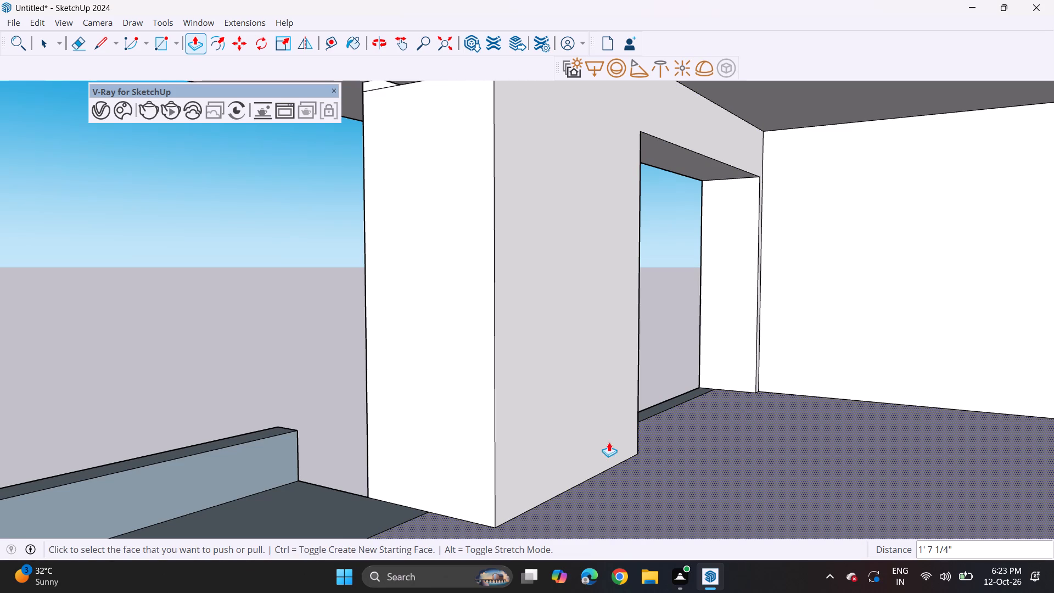
pyautogui.keyDown('shift'); pyautogui.moveTo(609, 442); pyautogui.dragTo(612, 281, button='middle'); pyautogui.keyUp('shift')
pyautogui.keyDown('shift'); pyautogui.moveTo(598, 478); pyautogui.dragTo(595, 192, button='middle'); pyautogui.keyUp('shift')
pyautogui.keyDown('shift'); pyautogui.moveTo(606, 408); pyautogui.dragTo(606, 110, button='middle'); pyautogui.keyUp('shift')
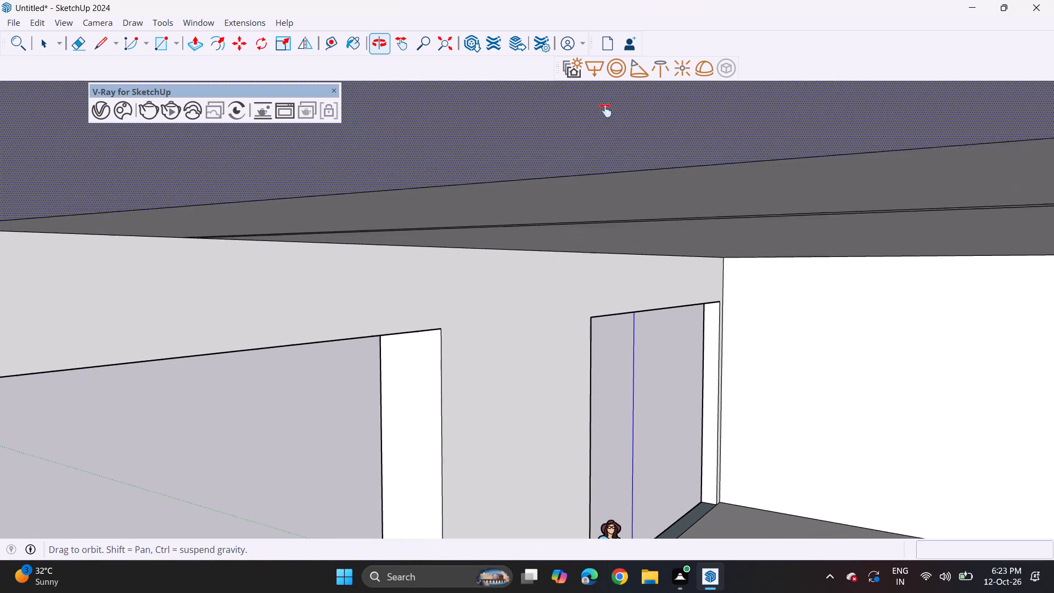
pyautogui.keyDown('shift'); pyautogui.moveTo(606, 110); pyautogui.dragTo(606, 88, button='middle'); pyautogui.keyUp('shift')
pyautogui.doubleClick(546, 353)
# Repeat the same push/pull on the matching inner front wall face of the next unedited floor above.
pyautogui.keyDown('shift'); pyautogui.moveTo(578, 411); pyautogui.dragTo(575, 38, button='middle'); pyautogui.keyUp('shift')
pyautogui.keyDown('shift'); pyautogui.moveTo(579, 309); pyautogui.dragTo(561, 72, button='middle'); pyautogui.keyUp('shift')
pyautogui.keyDown('shift'); pyautogui.moveTo(631, 331); pyautogui.dragTo(718, 578, button='middle'); pyautogui.keyUp('shift')
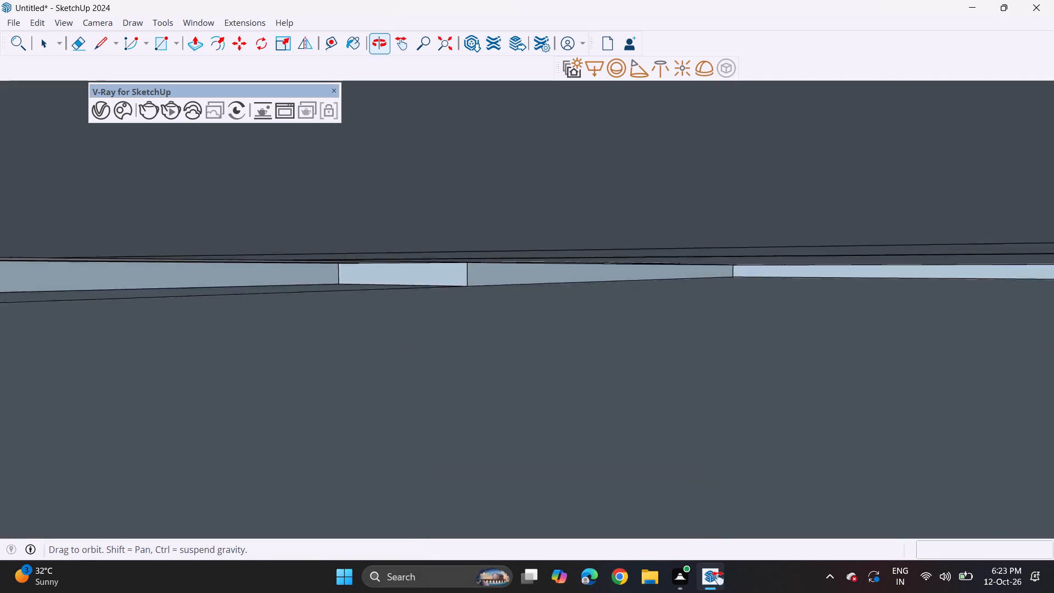
pyautogui.keyDown('shift'); pyautogui.moveTo(718, 578); pyautogui.dragTo(727, 591, button='middle'); pyautogui.keyUp('shift')
pyautogui.keyDown('shift'); pyautogui.moveTo(620, 134); pyautogui.dragTo(543, 592, button='middle'); pyautogui.keyUp('shift')
pyautogui.keyDown('shift'); pyautogui.moveTo(556, 214); pyautogui.dragTo(556, 246, button='middle'); pyautogui.keyUp('shift')
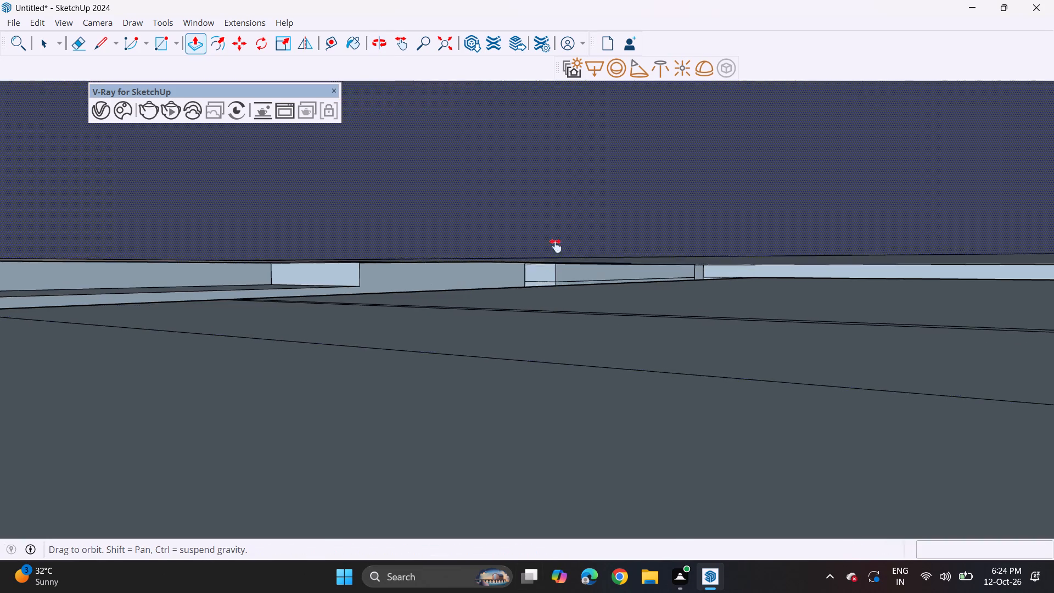
pyautogui.keyDown('shift'); pyautogui.moveTo(556, 246); pyautogui.dragTo(556, 521, button='middle'); pyautogui.keyUp('shift')
pyautogui.keyDown('shift'); pyautogui.moveTo(539, 111); pyautogui.dragTo(551, 519, button='middle'); pyautogui.keyUp('shift')
pyautogui.keyDown('shift'); pyautogui.moveTo(540, 102); pyautogui.dragTo(547, 507, button='middle'); pyautogui.keyUp('shift')
pyautogui.doubleClick(532, 251)
# Repeat the same push/pull on the inner front wall faces of the three upper floors.
pyautogui.keyDown('shift'); pyautogui.moveTo(604, 171); pyautogui.dragTo(601, 429, button='middle'); pyautogui.keyUp('shift')
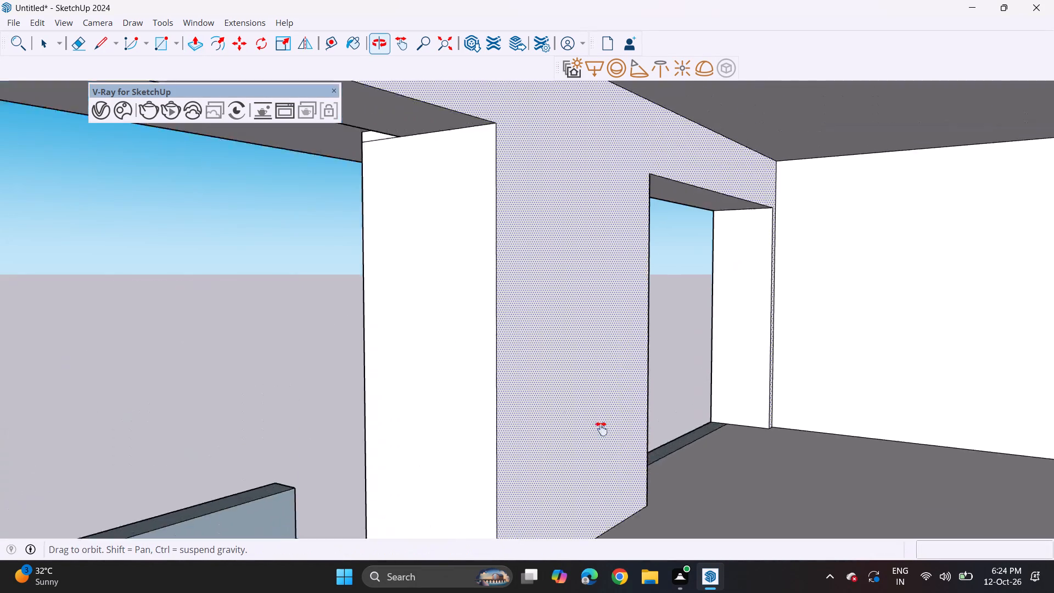
pyautogui.keyDown('shift'); pyautogui.moveTo(601, 429); pyautogui.dragTo(599, 572, button='middle'); pyautogui.keyUp('shift')
pyautogui.keyDown('shift'); pyautogui.moveTo(584, 199); pyautogui.dragTo(585, 516, button='middle'); pyautogui.keyUp('shift')
pyautogui.doubleClick(548, 238)
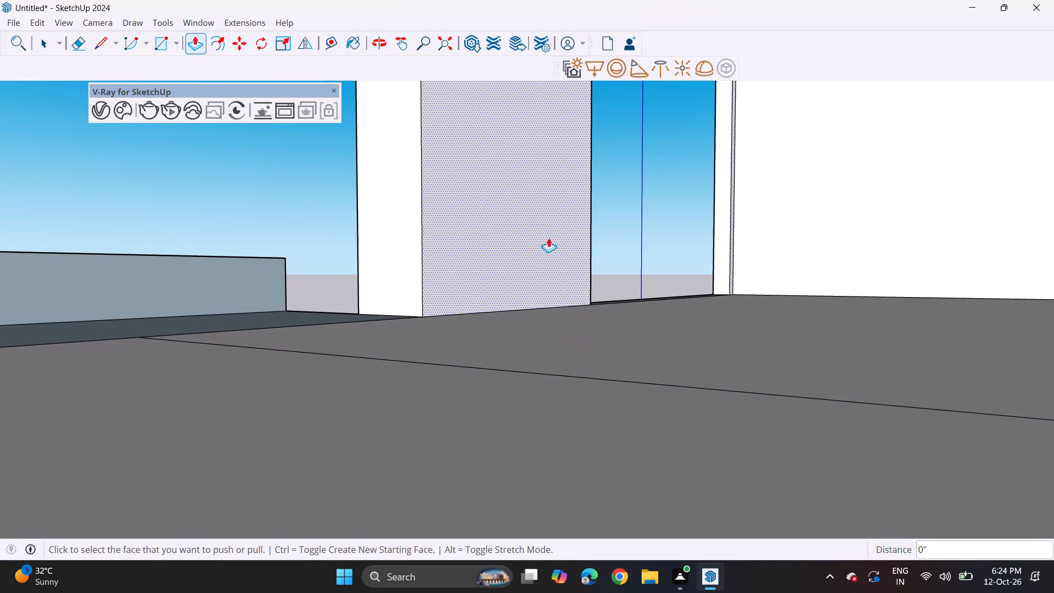
pyautogui.keyDown('shift'); pyautogui.moveTo(595, 164); pyautogui.dragTo(595, 585, button='middle'); pyautogui.keyUp('shift')
pyautogui.keyDown('shift'); pyautogui.moveTo(585, 198); pyautogui.dragTo(586, 519, button='middle'); pyautogui.keyUp('shift')
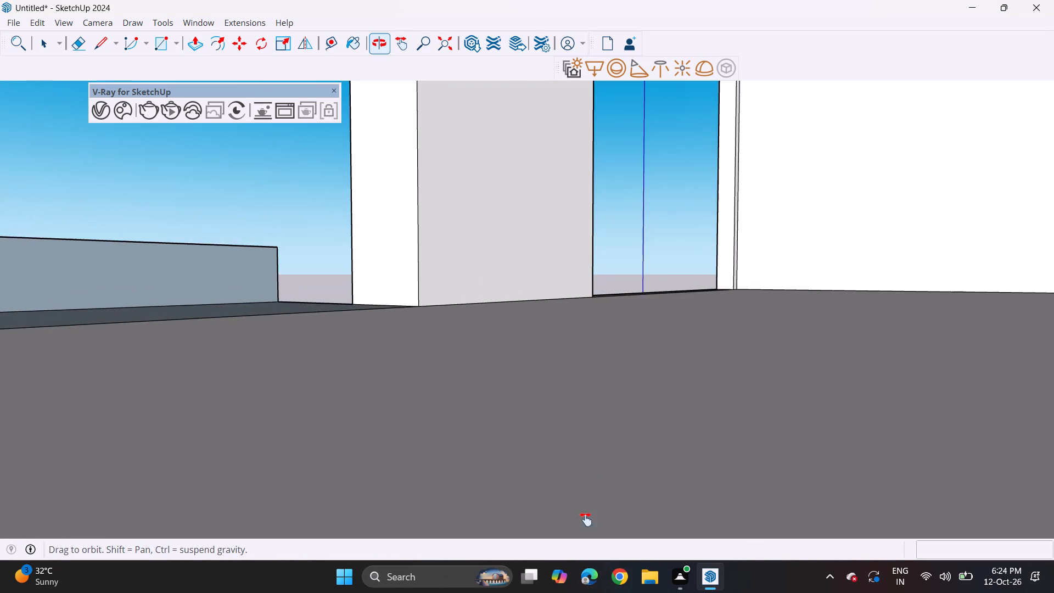
pyautogui.keyDown('shift'); pyautogui.moveTo(586, 519); pyautogui.dragTo(586, 526, button='middle'); pyautogui.keyUp('shift')
pyautogui.doubleClick(537, 200)
pyautogui.keyDown('shift'); pyautogui.moveTo(564, 159); pyautogui.dragTo(564, 586, button='middle'); pyautogui.keyUp('shift')
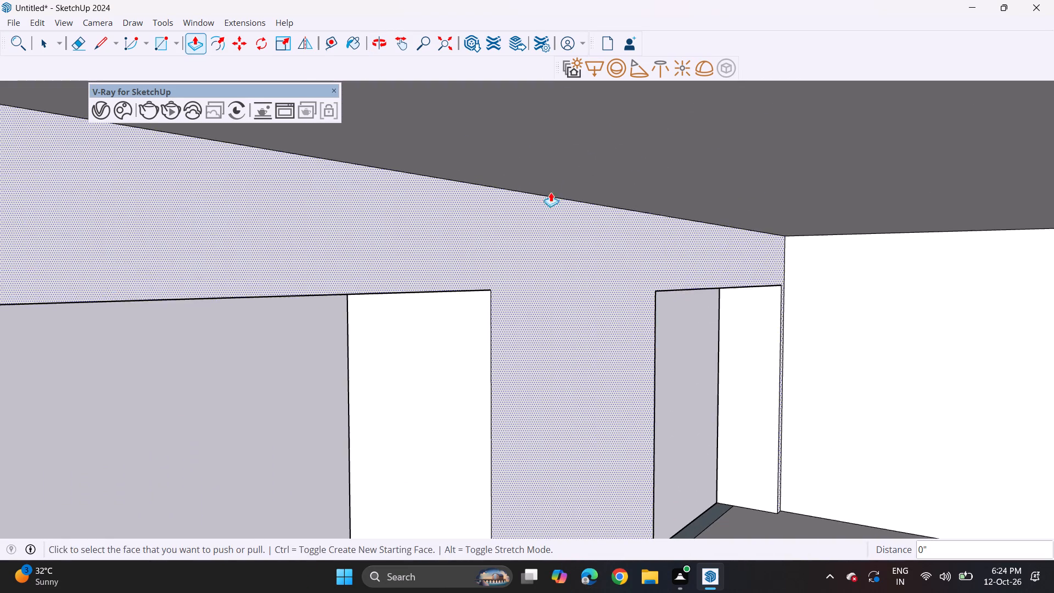
pyautogui.keyDown('shift'); pyautogui.moveTo(556, 171); pyautogui.dragTo(558, 436, button='middle'); pyautogui.keyUp('shift')
pyautogui.doubleClick(529, 323)
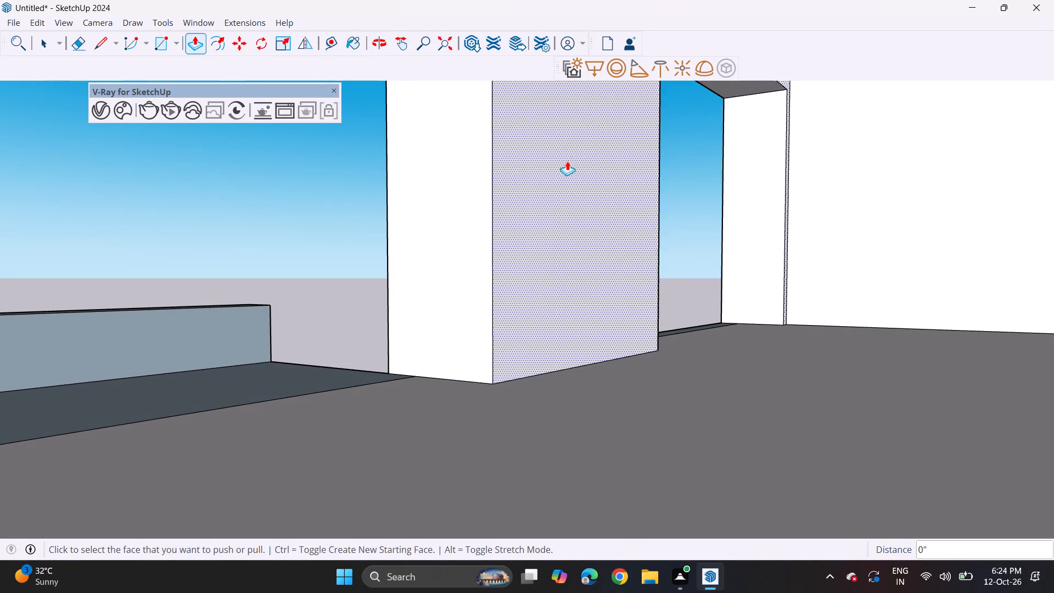
# Examine the building from the roof down to the ground floor, checking the front wall strip behind the balconies.
pyautogui.keyDown('shift'); pyautogui.moveTo(567, 151); pyautogui.dragTo(573, 583, button='middle'); pyautogui.keyUp('shift')
pyautogui.keyDown('shift'); pyautogui.moveTo(558, 202); pyautogui.dragTo(557, 406, button='middle'); pyautogui.keyUp('shift')
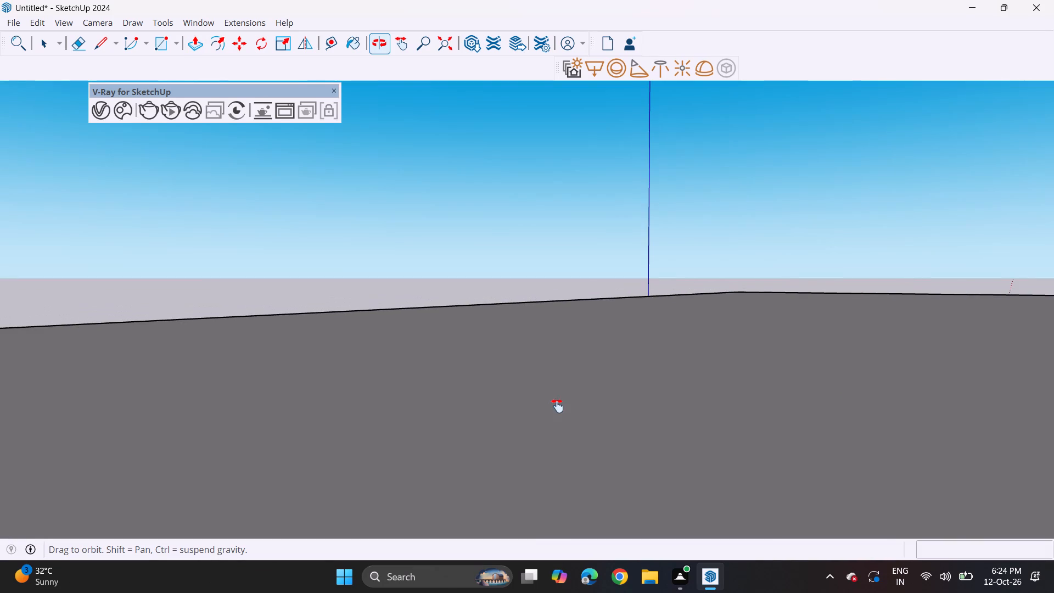
pyautogui.keyDown('shift'); pyautogui.moveTo(557, 406); pyautogui.dragTo(1044, 437, button='middle'); pyautogui.keyUp('shift')
pyautogui.scroll(-11, 787, 368)
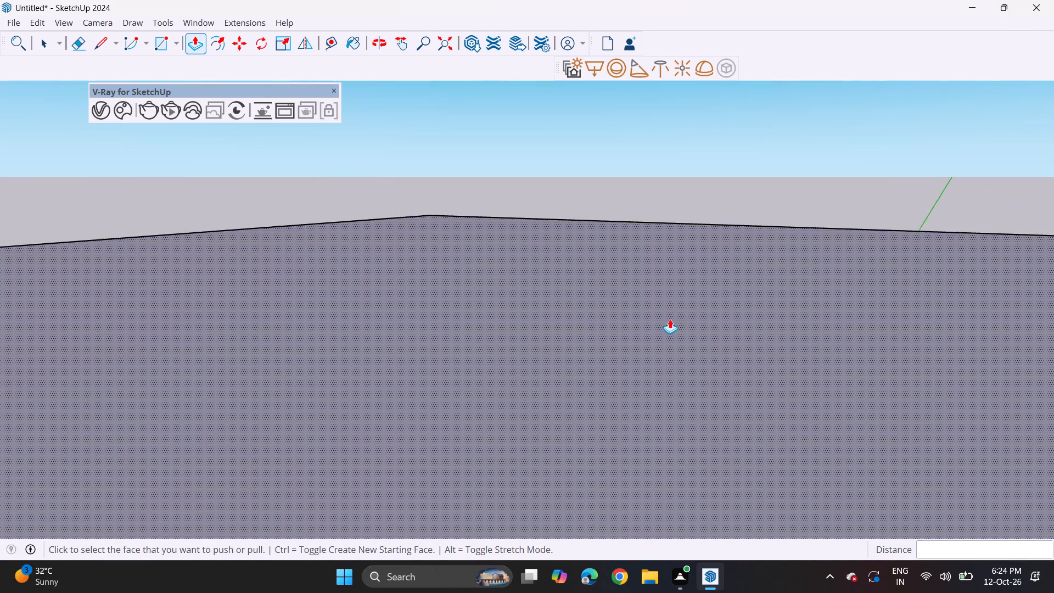
pyautogui.scroll(-20, 670, 319)
pyautogui.scroll(-10, 670, 319)
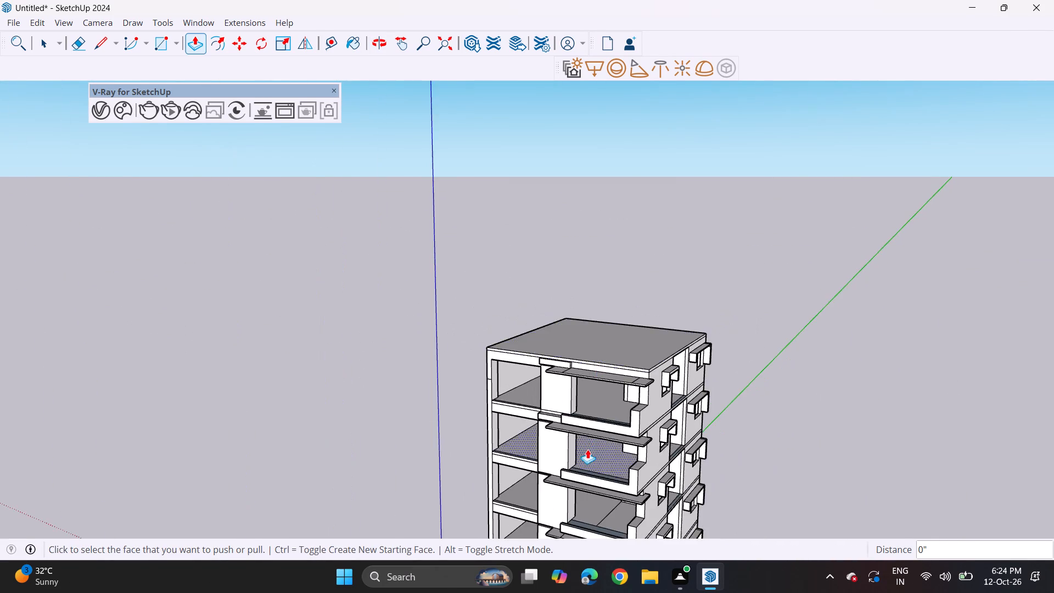
pyautogui.keyDown('shift'); pyautogui.moveTo(587, 449); pyautogui.dragTo(578, 195, button='middle'); pyautogui.keyUp('shift')
pyautogui.keyDown('shift'); pyautogui.moveTo(576, 252); pyautogui.dragTo(573, 384, button='middle'); pyautogui.keyUp('shift')
pyautogui.moveTo(584, 389); pyautogui.dragTo(568, 270, button='middle')
pyautogui.keyDown('shift'); pyautogui.moveTo(574, 379); pyautogui.dragTo(560, 326, button='middle'); pyautogui.keyUp('shift')
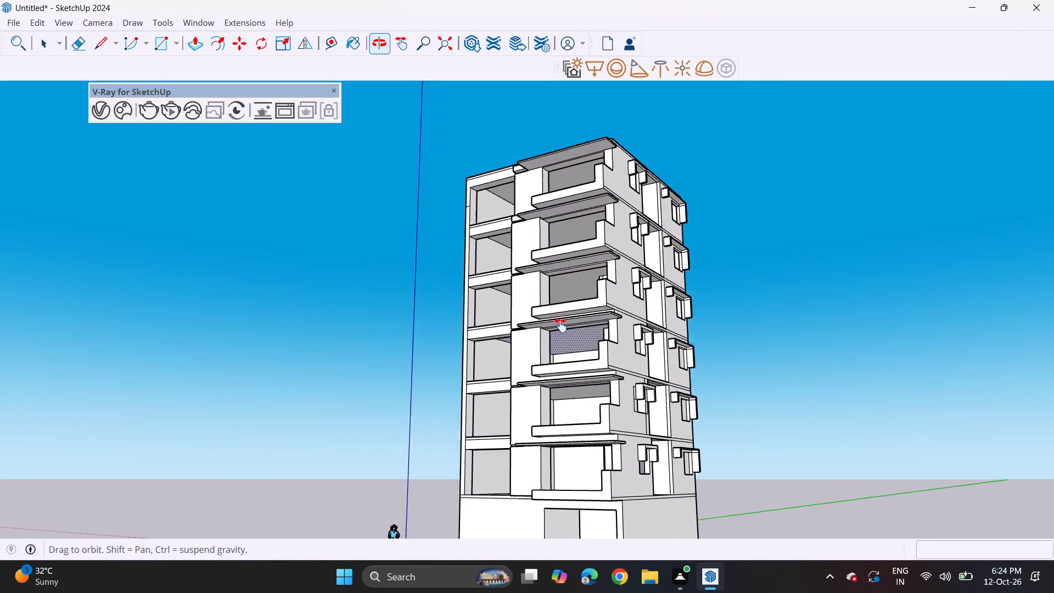
pyautogui.keyDown('shift'); pyautogui.moveTo(560, 326); pyautogui.dragTo(559, 317, button='middle'); pyautogui.keyUp('shift')
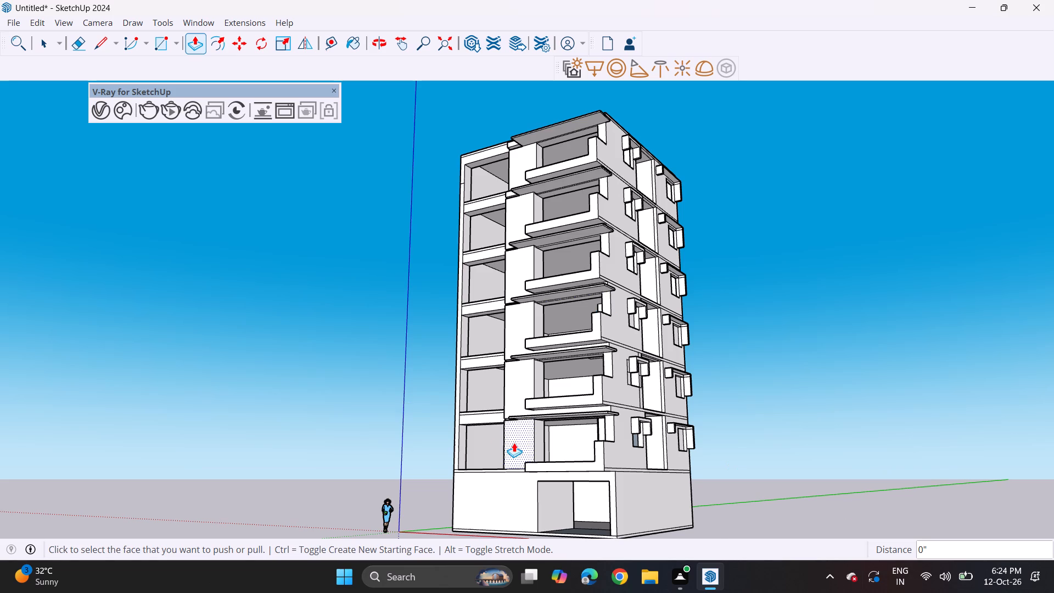
# Push/Pull the narrow strip face along the top of the slab band between the lowest and second open front bays.
pyautogui.scroll(6, 489, 420)
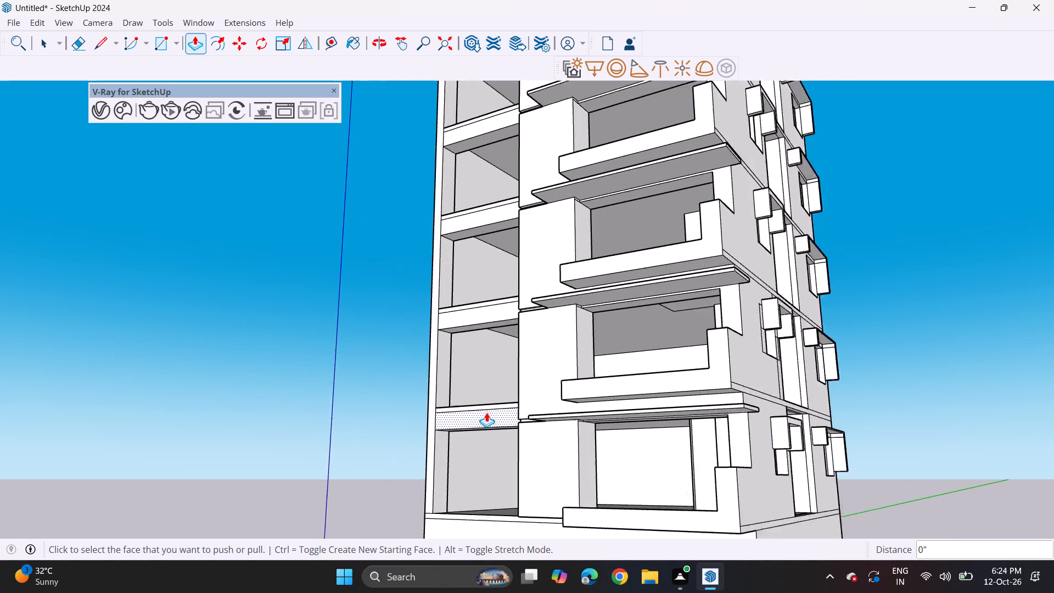
pyautogui.scroll(5, 486, 412)
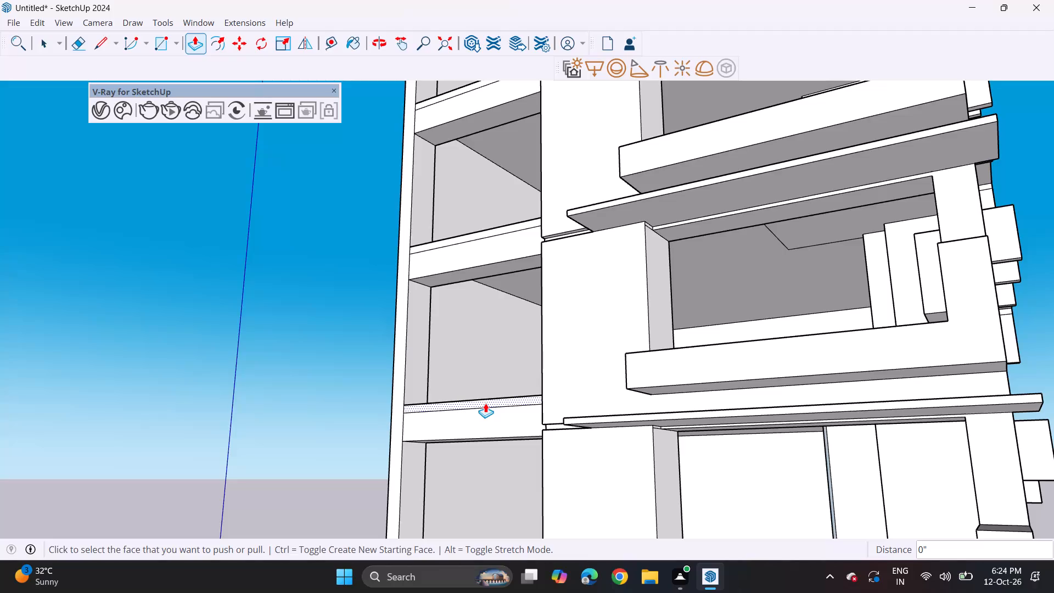
pyautogui.click(485, 403)
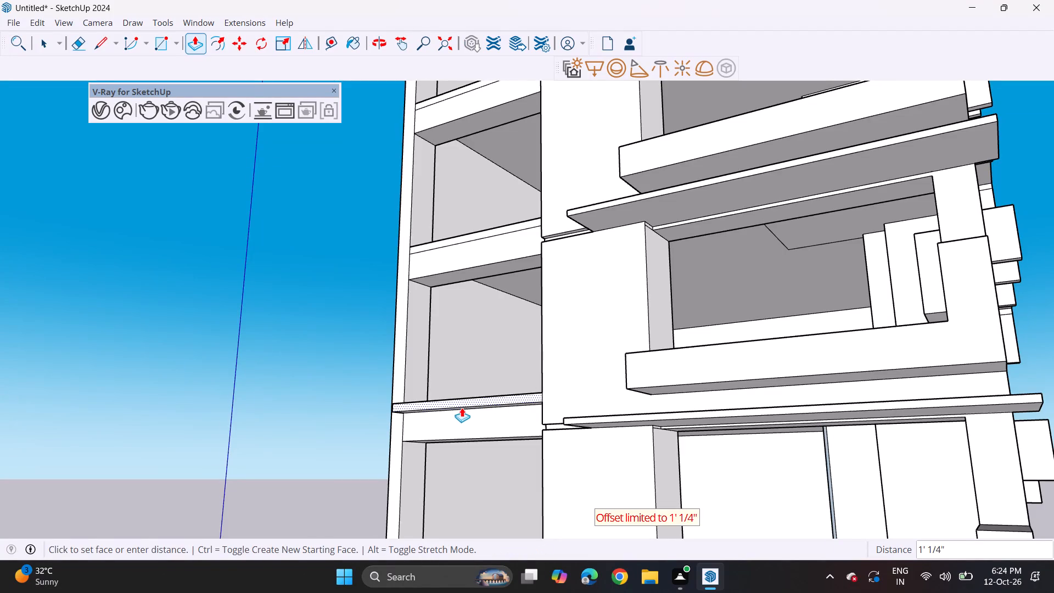
pyautogui.click(633, 377)
pyautogui.moveTo(512, 405); pyautogui.dragTo(761, 443, button='middle')
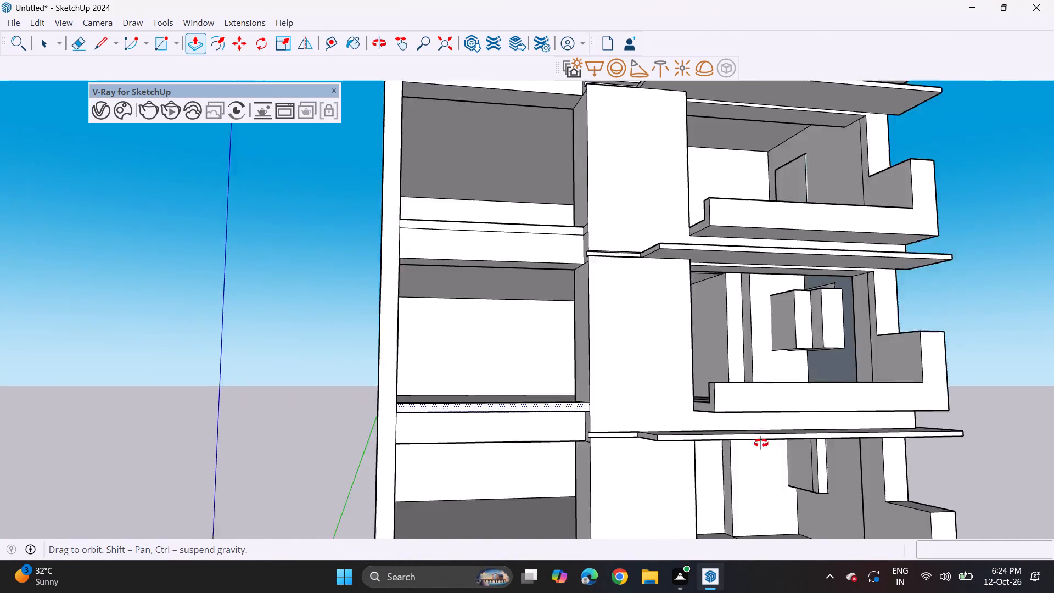
# Pull the strip above the slab band between the lowest and second open bays outward, and push its pier-side end back 1' 6 5/8".
pyautogui.moveTo(761, 443); pyautogui.dragTo(1002, 450, button='middle')
pyautogui.scroll(5, 502, 456)
pyautogui.click(541, 365)
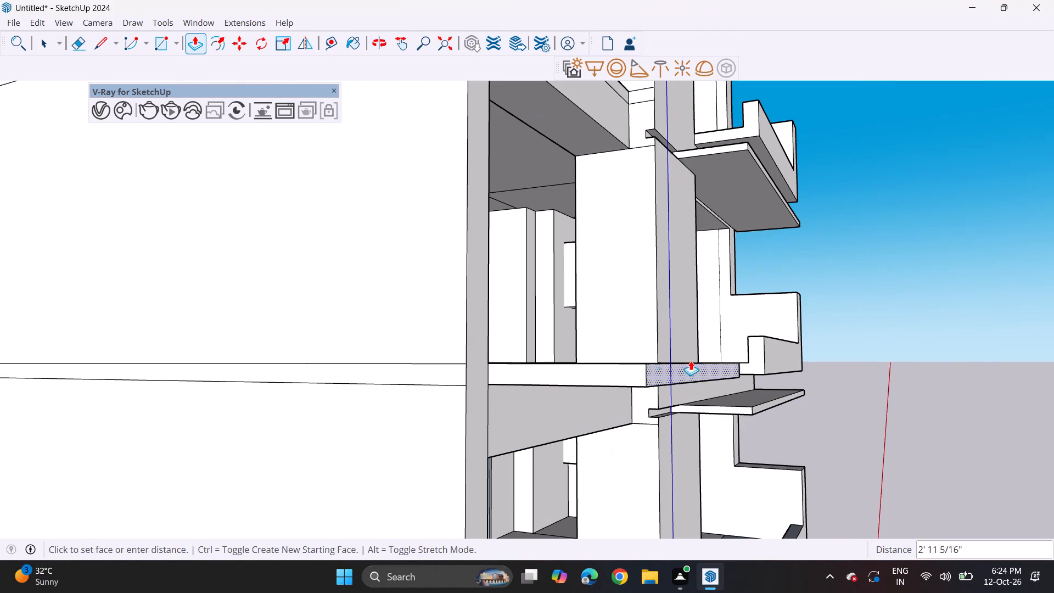
pyautogui.click(764, 351)
pyautogui.moveTo(738, 441); pyautogui.dragTo(474, 431, button='middle')
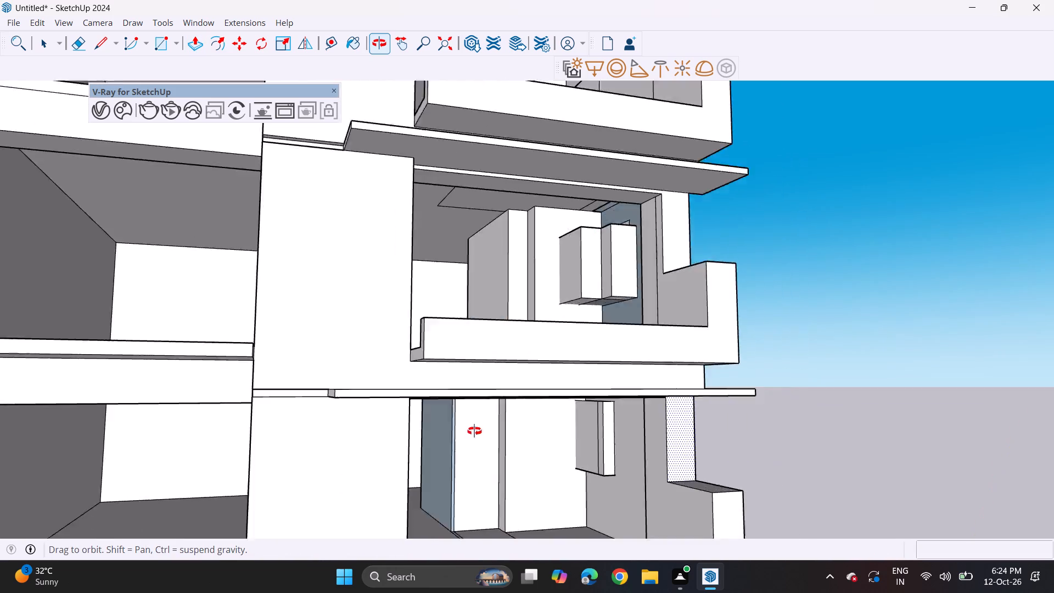
pyautogui.moveTo(474, 431); pyautogui.dragTo(332, 447, button='middle')
pyautogui.click(137, 374)
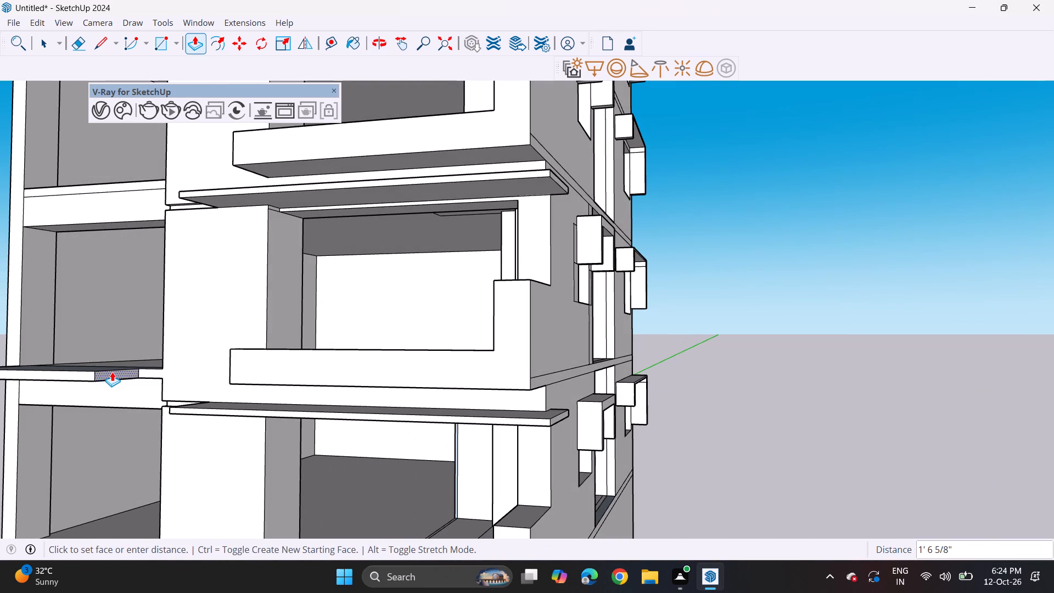
pyautogui.click(112, 372)
# Draw two short lines across the thin strip below the lowest open bay, one at each bottom corner of the opening.
pyautogui.keyDown('shift'); pyautogui.moveTo(189, 405); pyautogui.dragTo(410, 222, button='middle'); pyautogui.keyUp('shift')
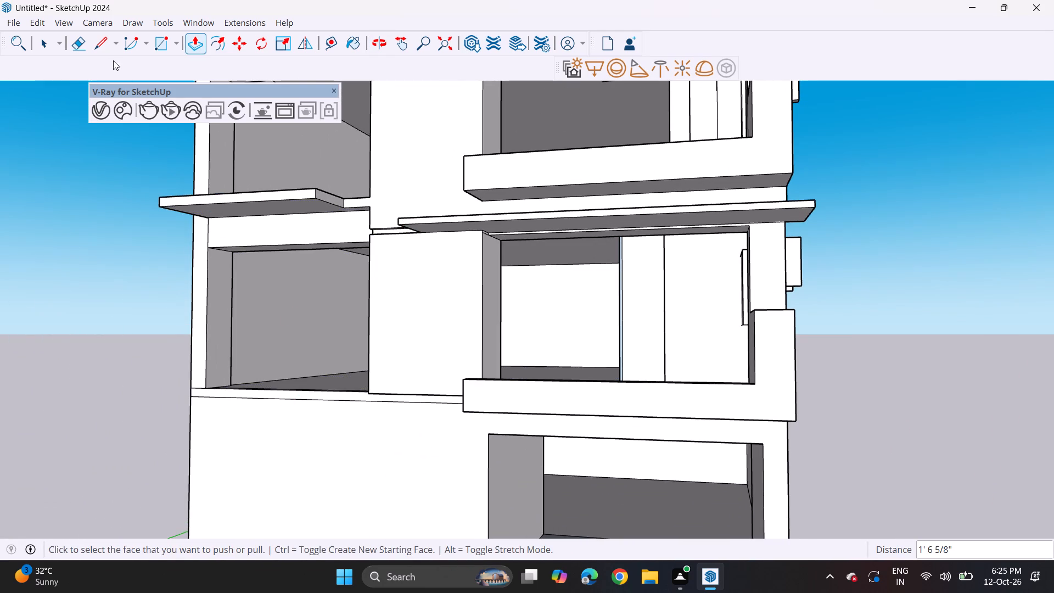
pyautogui.click(99, 51)
pyautogui.moveTo(265, 454); pyautogui.dragTo(471, 454, button='middle')
pyautogui.scroll(5, 544, 426)
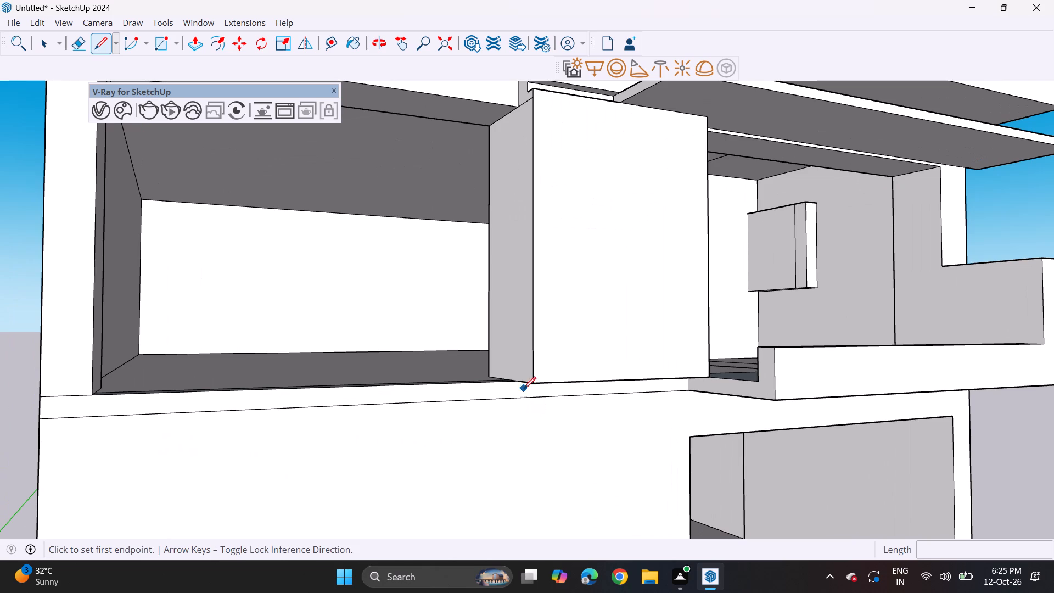
pyautogui.click(519, 383)
pyautogui.click(517, 399)
pyautogui.moveTo(558, 380); pyautogui.dragTo(300, 424, button='middle')
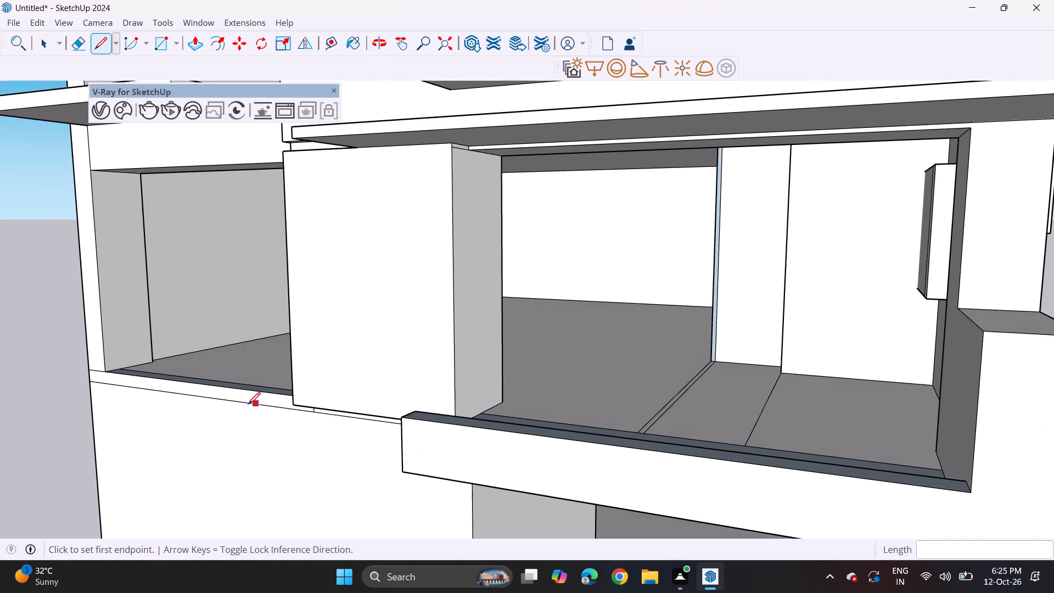
pyautogui.scroll(-3, 237, 393)
pyautogui.keyDown('shift'); pyautogui.moveTo(237, 393); pyautogui.dragTo(461, 406, button='middle'); pyautogui.keyUp('shift')
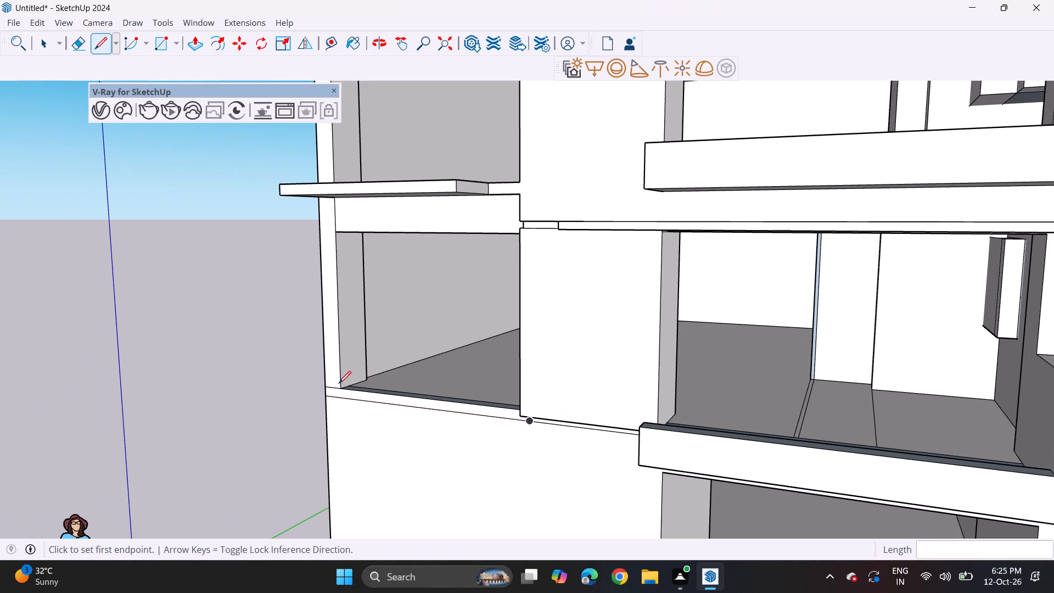
pyautogui.click(339, 383)
pyautogui.click(340, 401)
# Pull the strip below the lowest open bay outward 3' 10 5/8" to match the slab above, and push its pier-side end back 1' 6 5/8".
pyautogui.moveTo(394, 337); pyautogui.dragTo(605, 371, button='middle')
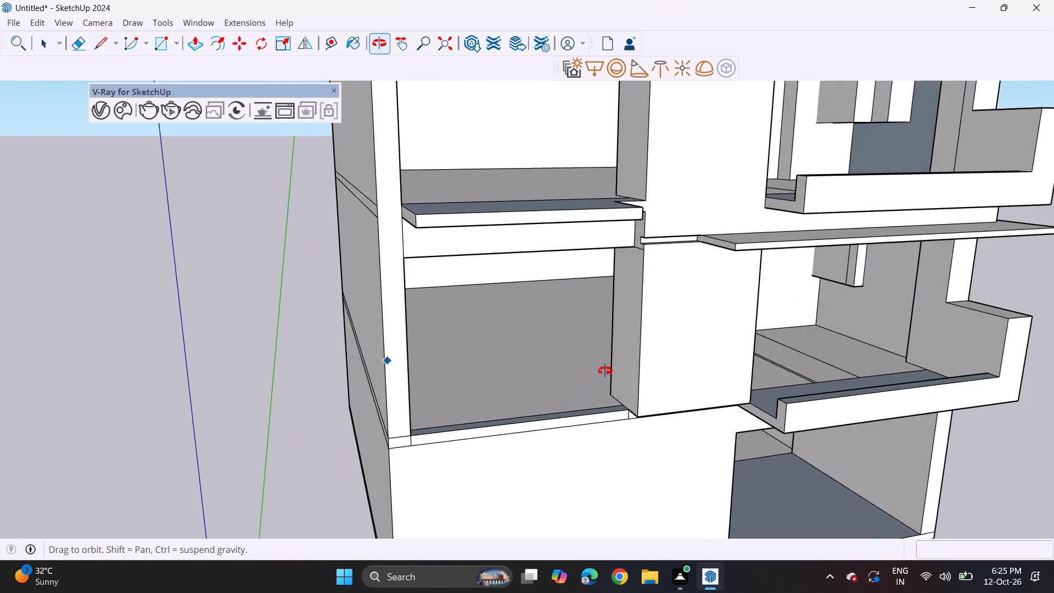
pyautogui.moveTo(605, 371); pyautogui.dragTo(330, 349, button='middle')
pyautogui.click(194, 47)
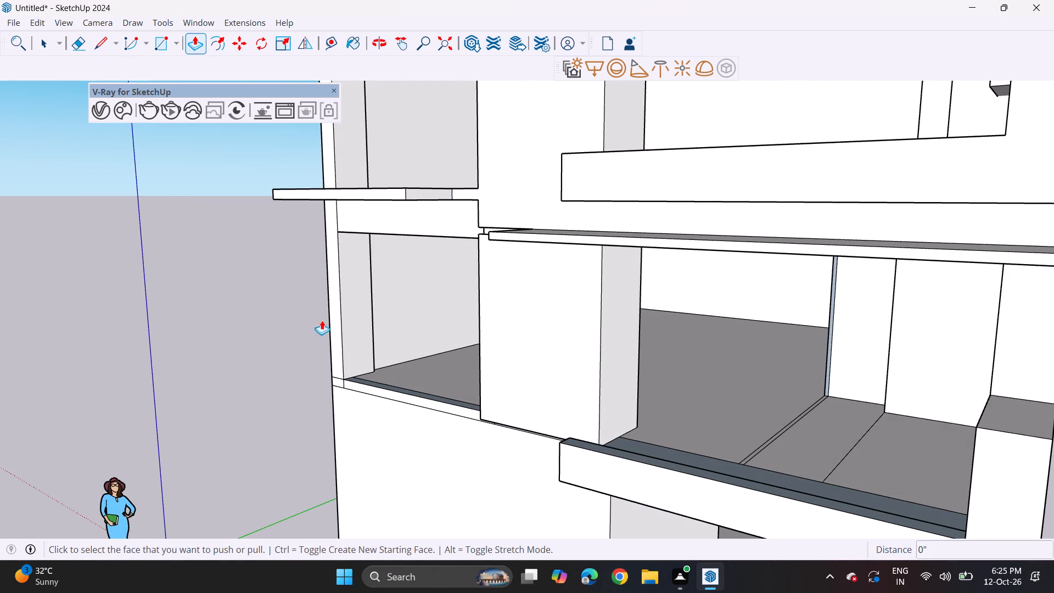
pyautogui.click(396, 398)
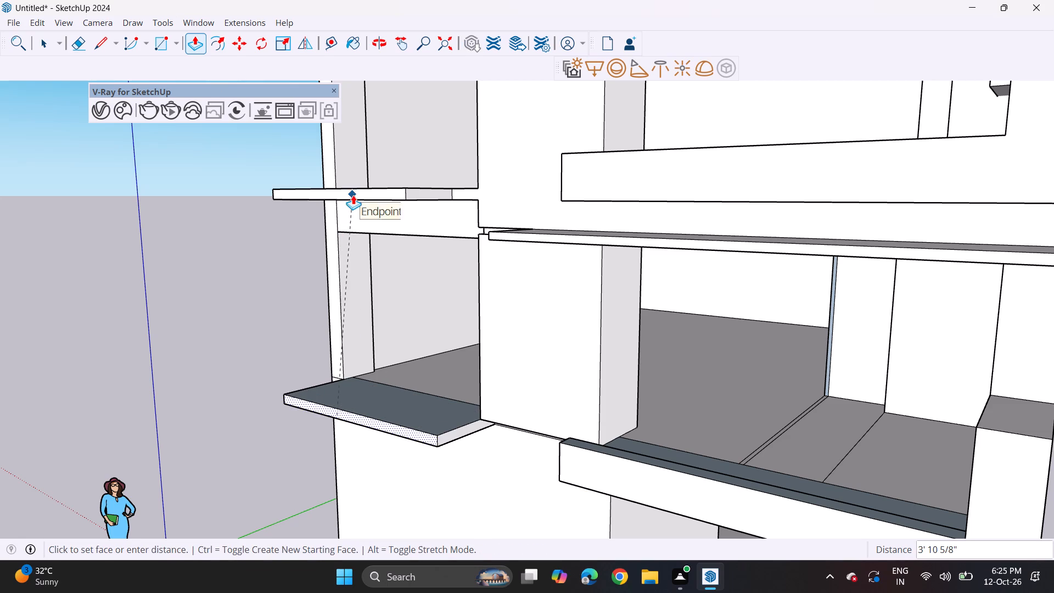
pyautogui.click(353, 195)
pyautogui.click(458, 434)
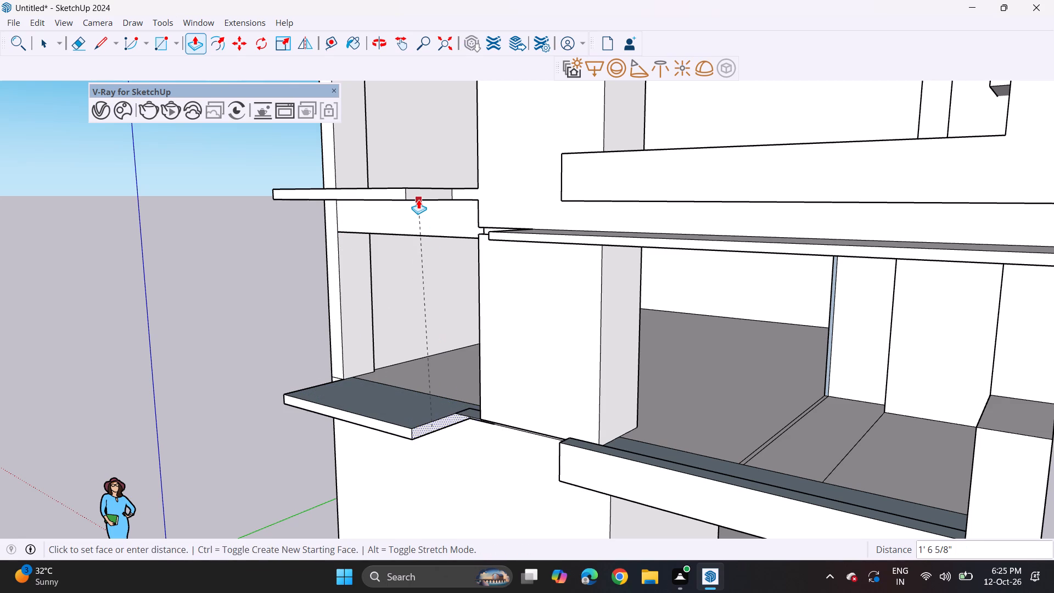
pyautogui.click(418, 199)
# Pull the strip between the second and third open bays outward 1' 1/4", plus a further 2' 10 3/8" to align with the slab below.
pyautogui.moveTo(435, 366); pyautogui.dragTo(486, 362, button='middle')
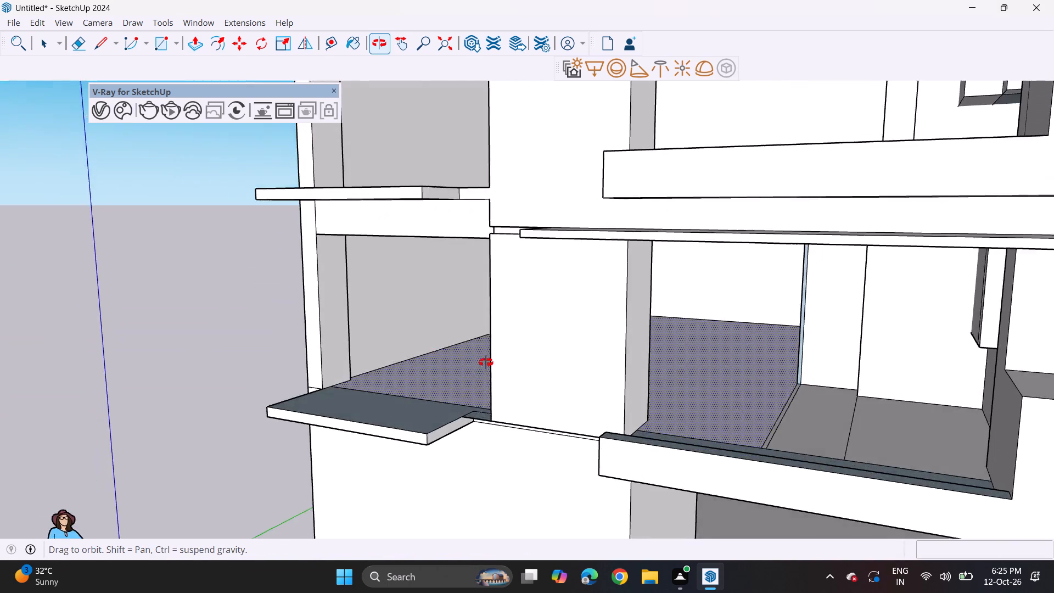
pyautogui.moveTo(486, 362); pyautogui.dragTo(479, 234, button='middle')
pyautogui.scroll(-3, 448, 257)
pyautogui.moveTo(432, 232); pyautogui.dragTo(455, 505, button='middle')
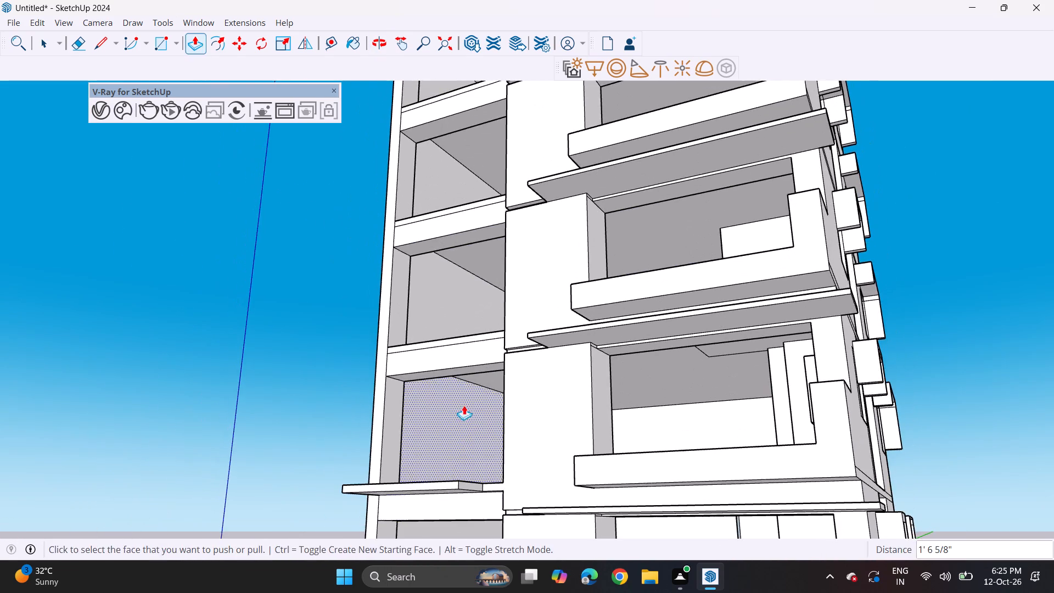
pyautogui.moveTo(464, 405); pyautogui.dragTo(470, 490, button='middle')
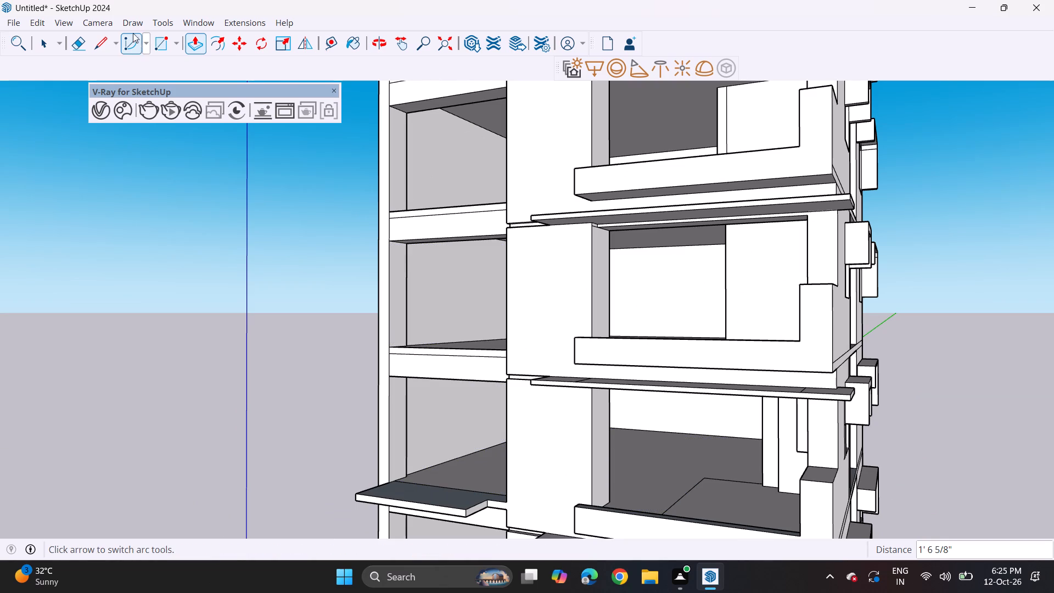
pyautogui.click(99, 38)
pyautogui.moveTo(494, 378); pyautogui.dragTo(525, 383, button='middle')
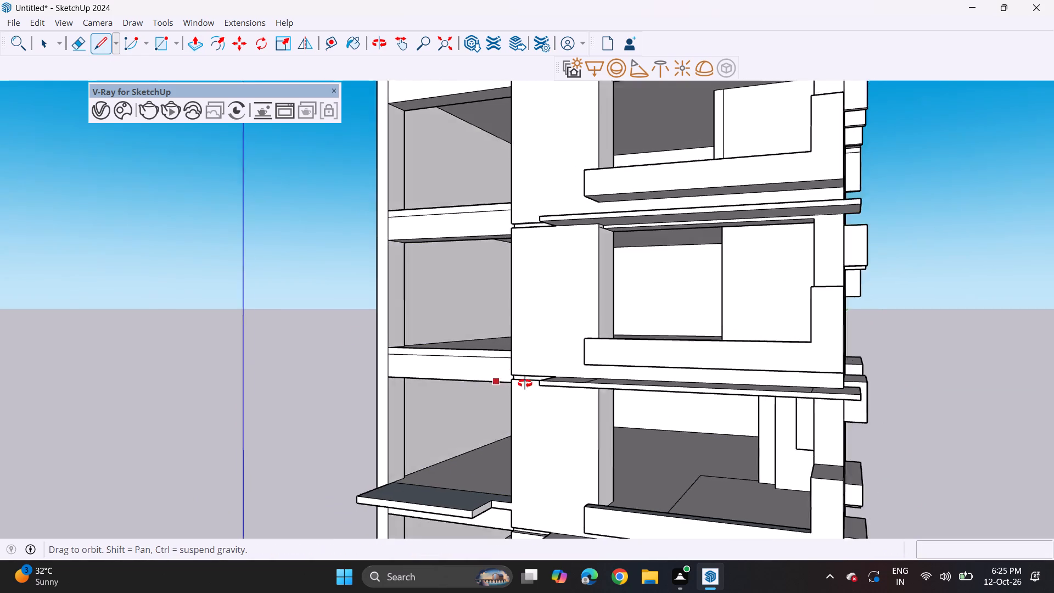
pyautogui.moveTo(525, 383); pyautogui.dragTo(645, 412, button='middle')
pyautogui.click(194, 49)
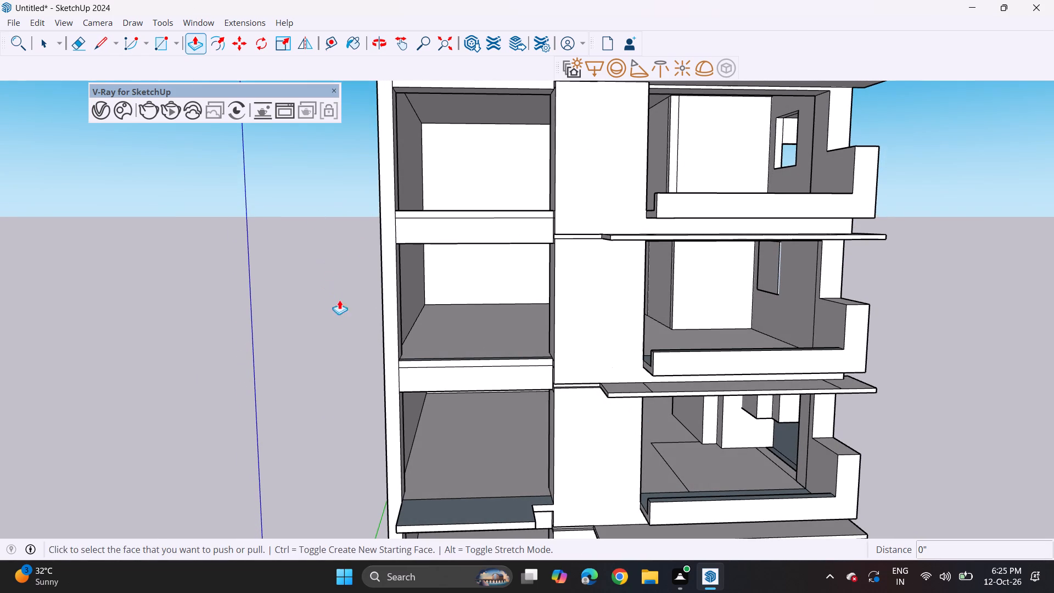
pyautogui.click(433, 364)
pyautogui.moveTo(430, 424); pyautogui.dragTo(381, 295, button='middle')
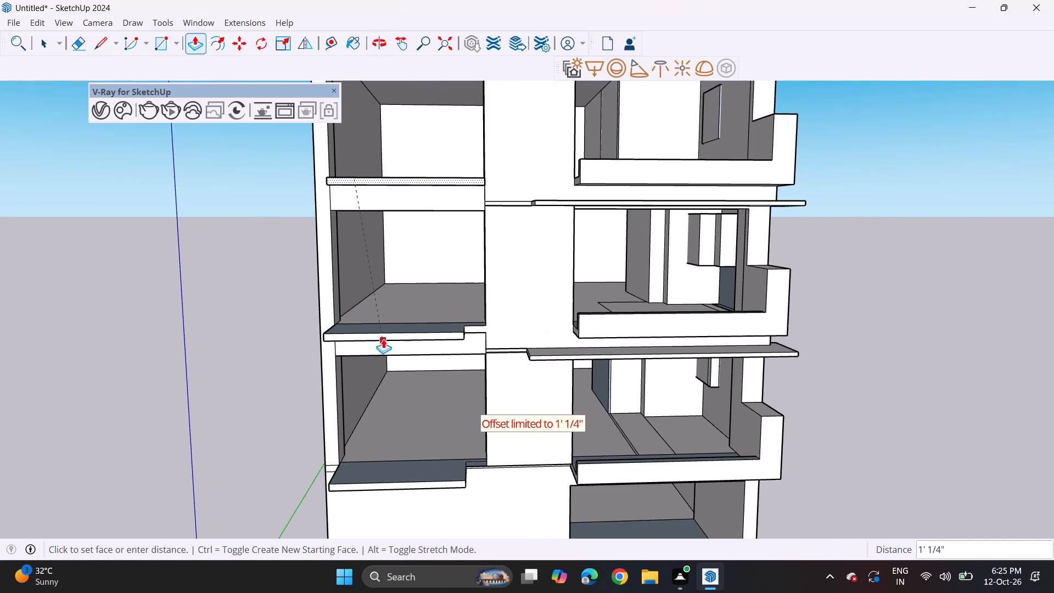
pyautogui.click(383, 339)
pyautogui.moveTo(444, 304); pyautogui.dragTo(195, 276, button='middle')
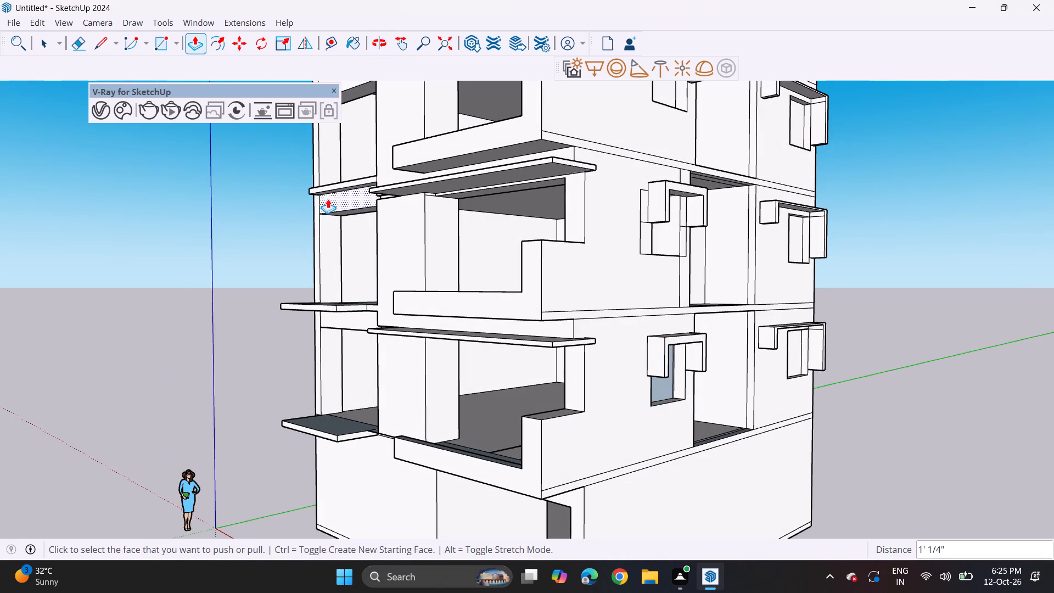
pyautogui.click(332, 188)
pyautogui.click(308, 312)
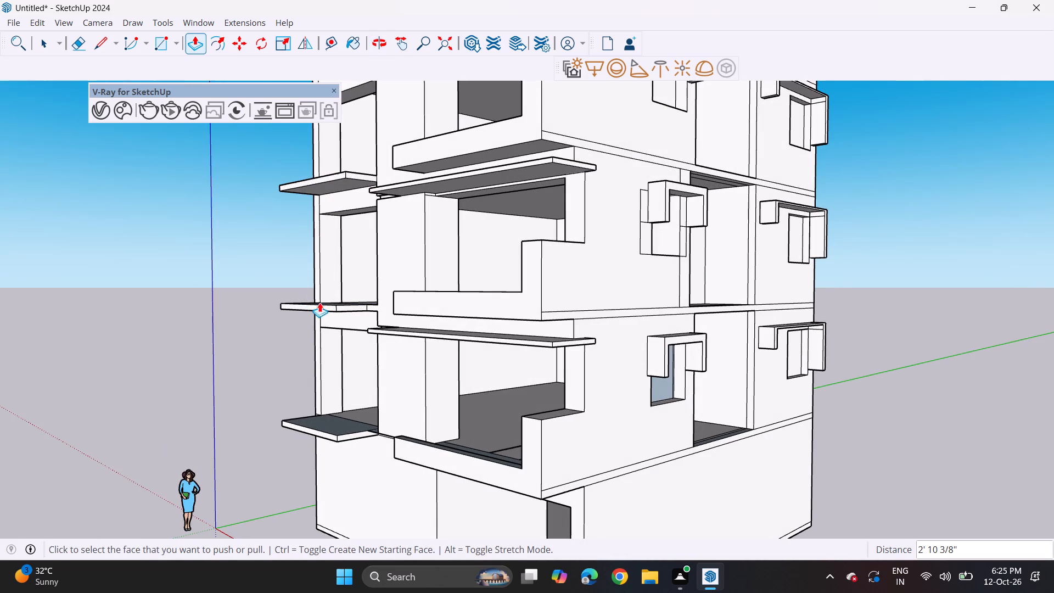
# Push the pier-side end of the slab between the second and third open bays back 1' 6 5/8", matching the slab below.
pyautogui.click(358, 176)
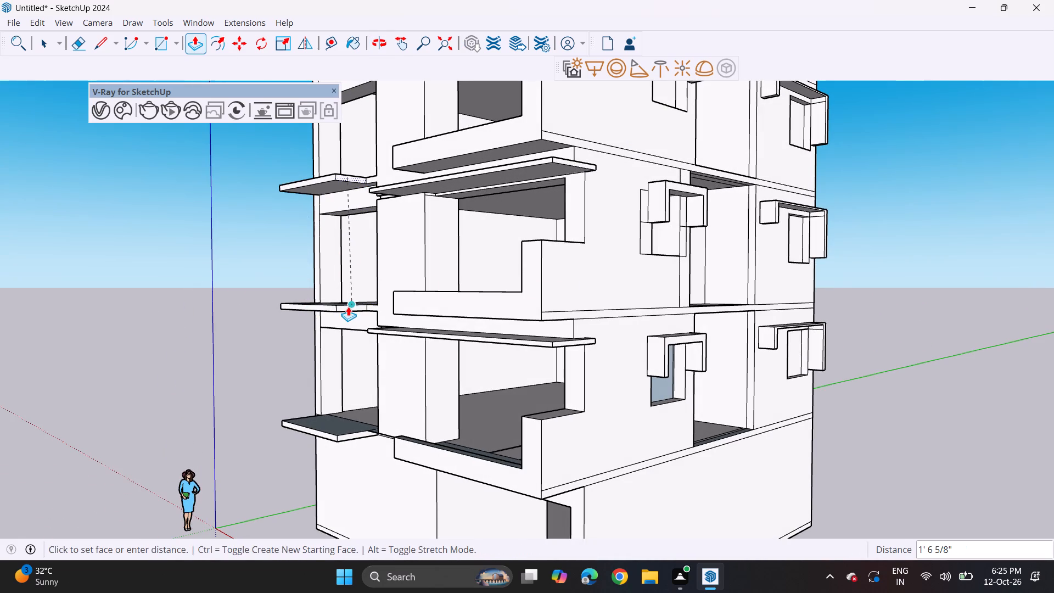
pyautogui.click(348, 307)
# Pull the strip between the third and fourth open bays outward 3' 10 5/8" to align with the slab below.
pyautogui.keyDown('shift'); pyautogui.moveTo(324, 139); pyautogui.dragTo(356, 360, button='middle'); pyautogui.keyUp('shift')
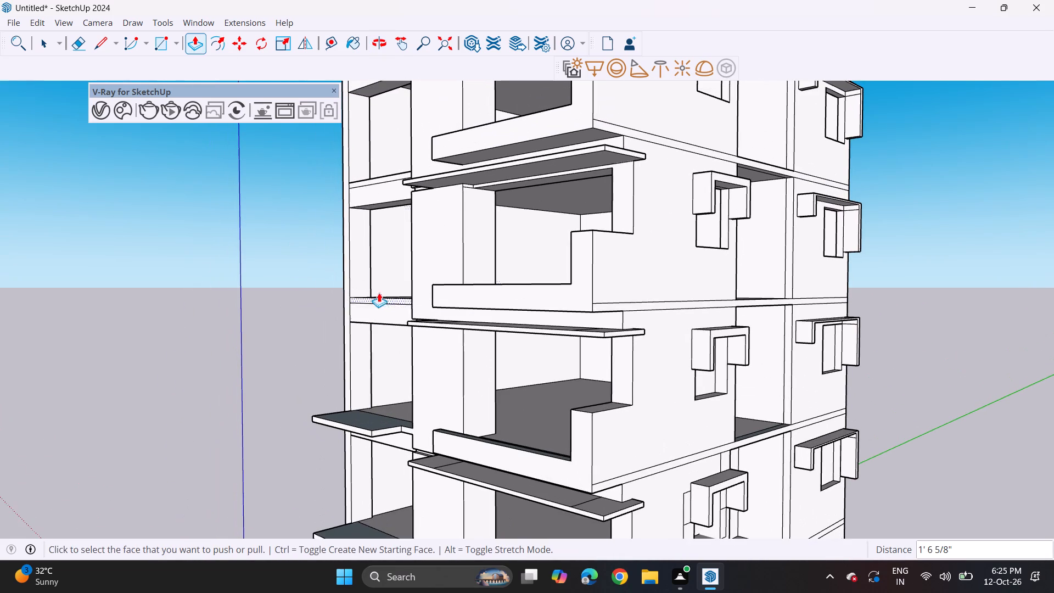
pyautogui.click(379, 300)
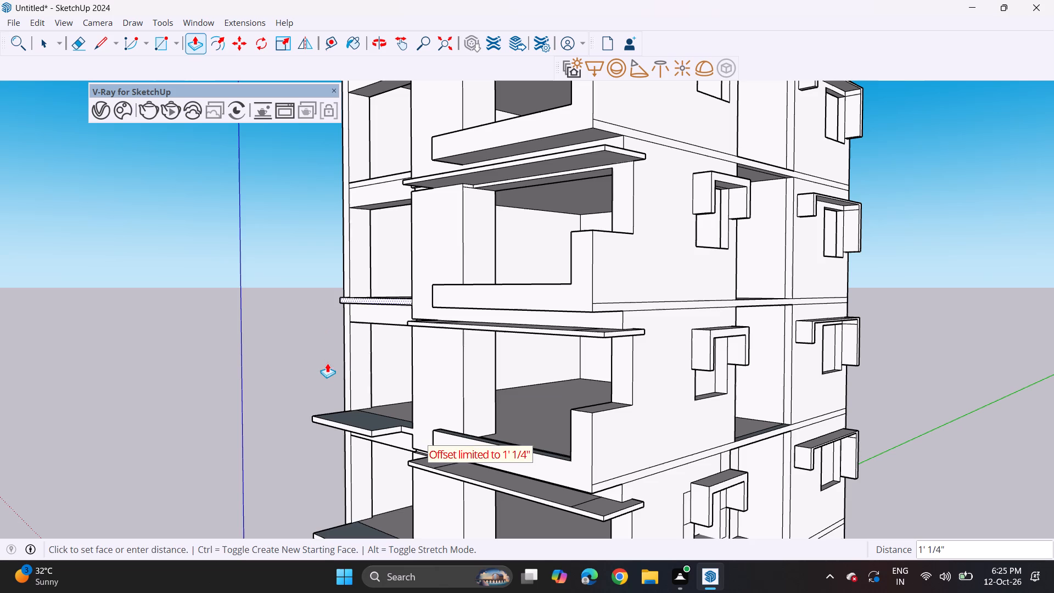
pyautogui.click(330, 429)
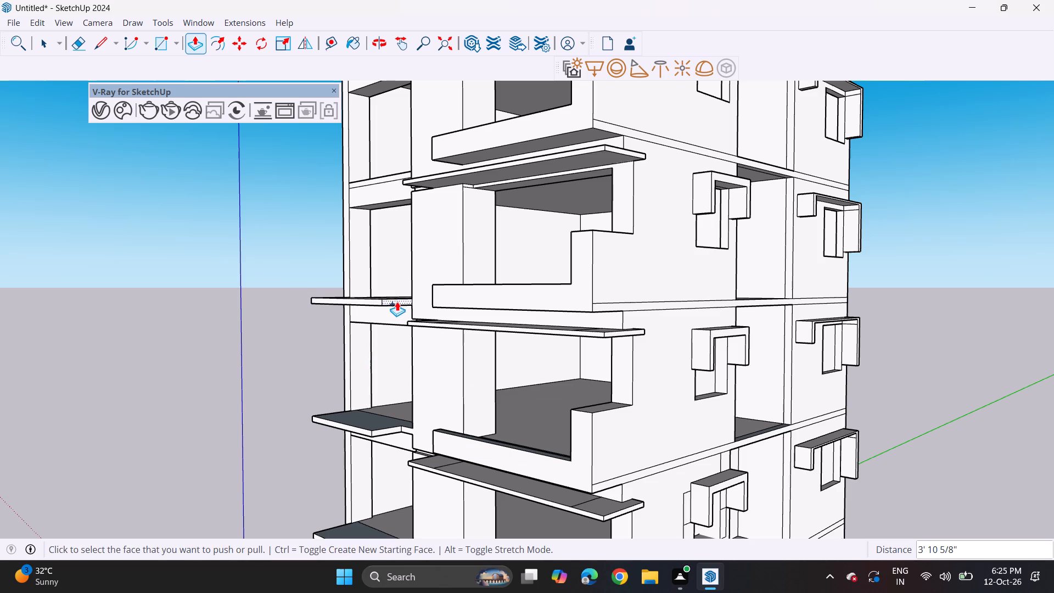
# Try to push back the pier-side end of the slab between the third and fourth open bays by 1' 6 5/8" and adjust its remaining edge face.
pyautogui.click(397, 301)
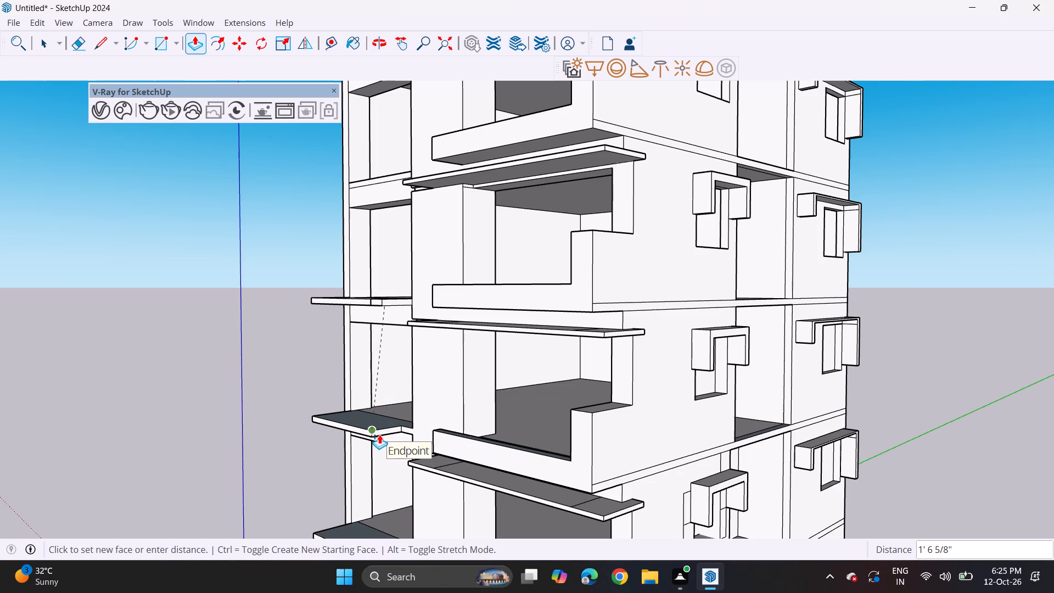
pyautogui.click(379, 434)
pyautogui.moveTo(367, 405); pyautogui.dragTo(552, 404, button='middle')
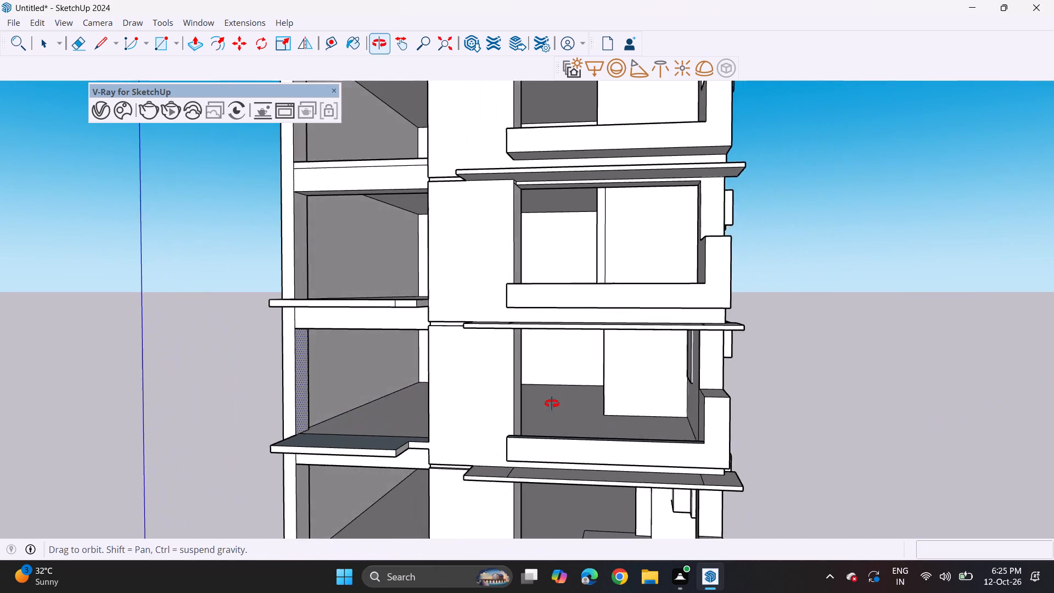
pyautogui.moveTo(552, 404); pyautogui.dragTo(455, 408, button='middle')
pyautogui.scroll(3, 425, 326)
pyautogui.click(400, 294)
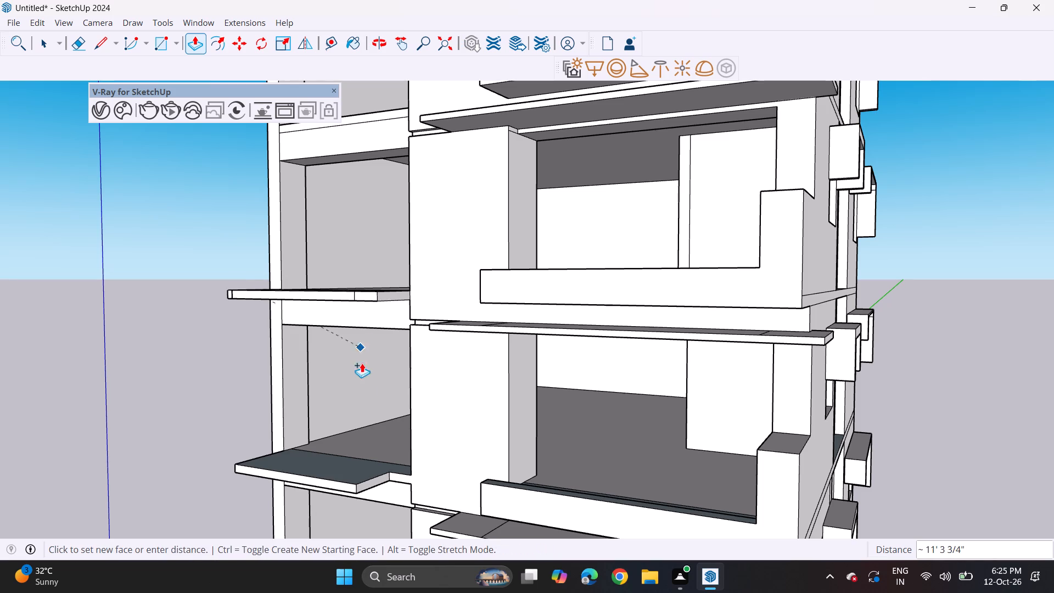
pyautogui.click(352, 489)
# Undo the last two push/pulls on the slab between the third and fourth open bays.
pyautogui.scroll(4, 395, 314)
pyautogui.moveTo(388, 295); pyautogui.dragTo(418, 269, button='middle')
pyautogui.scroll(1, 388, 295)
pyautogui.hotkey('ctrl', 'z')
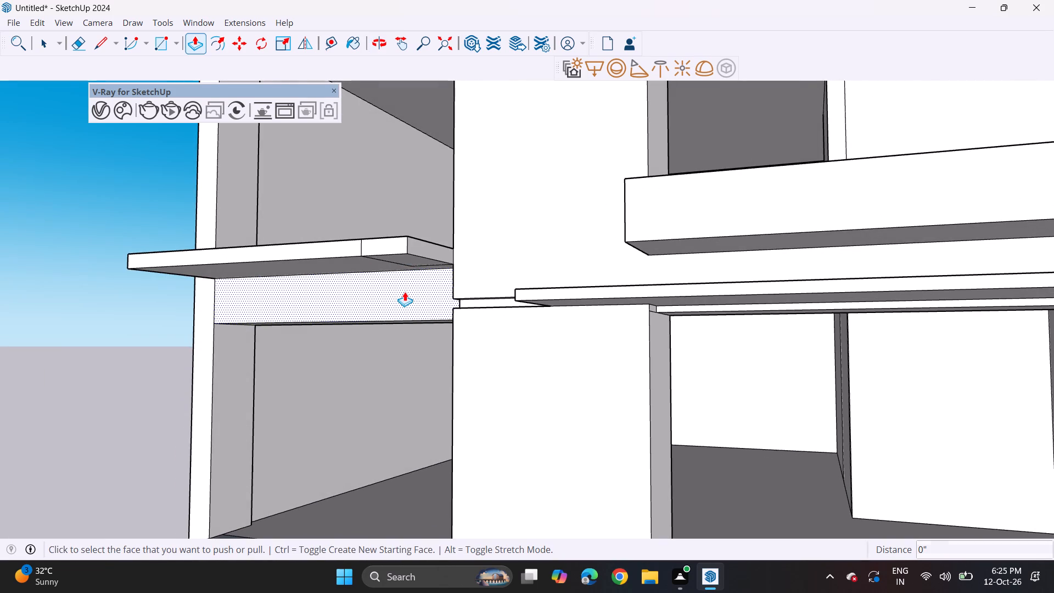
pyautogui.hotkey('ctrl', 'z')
# Push the pier-side end of the slab between the third and fourth open bays back 1' 6 5/8", aligned with the slab below.
pyautogui.scroll(-4, 405, 303)
pyautogui.moveTo(412, 328); pyautogui.dragTo(412, 239, button='middle')
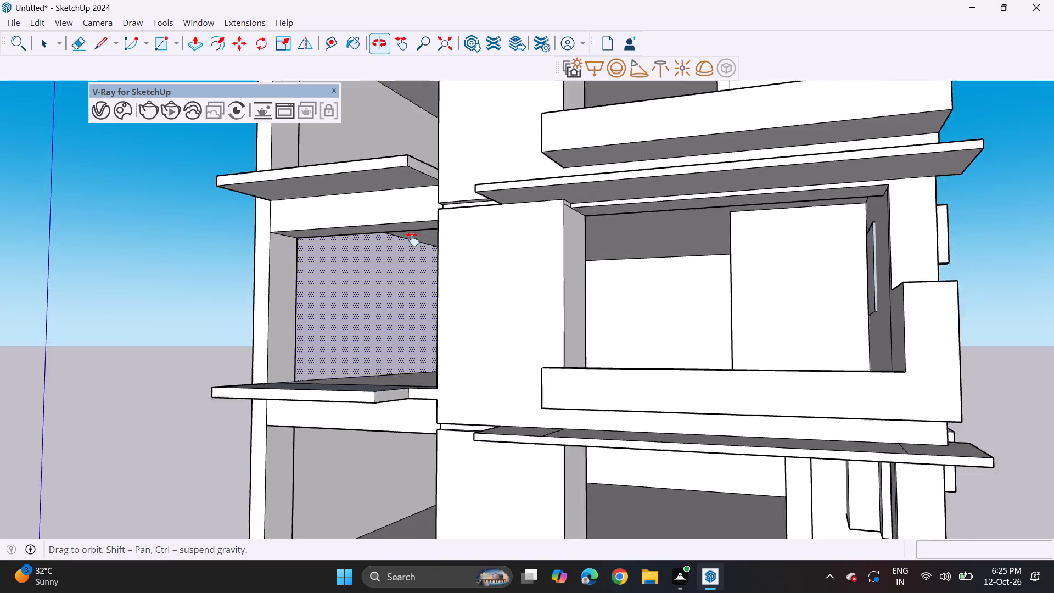
pyautogui.moveTo(412, 239); pyautogui.dragTo(419, 206, button='middle')
pyautogui.middleClick(421, 205)
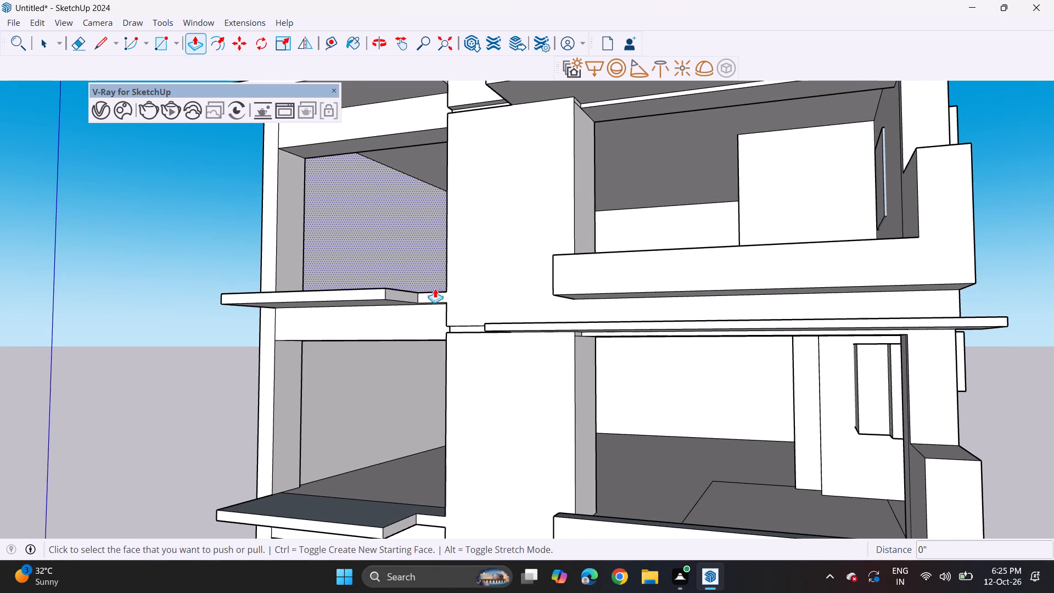
pyautogui.scroll(-4, 433, 338)
pyautogui.scroll(-4, 427, 421)
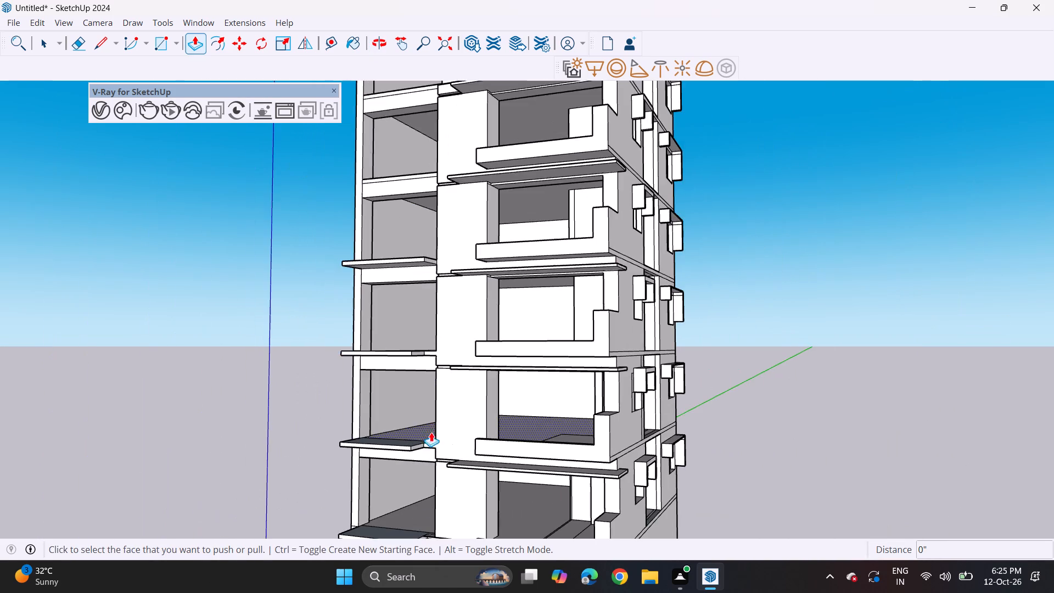
pyautogui.moveTo(430, 443); pyautogui.dragTo(444, 502, button='middle')
pyautogui.scroll(4, 442, 325)
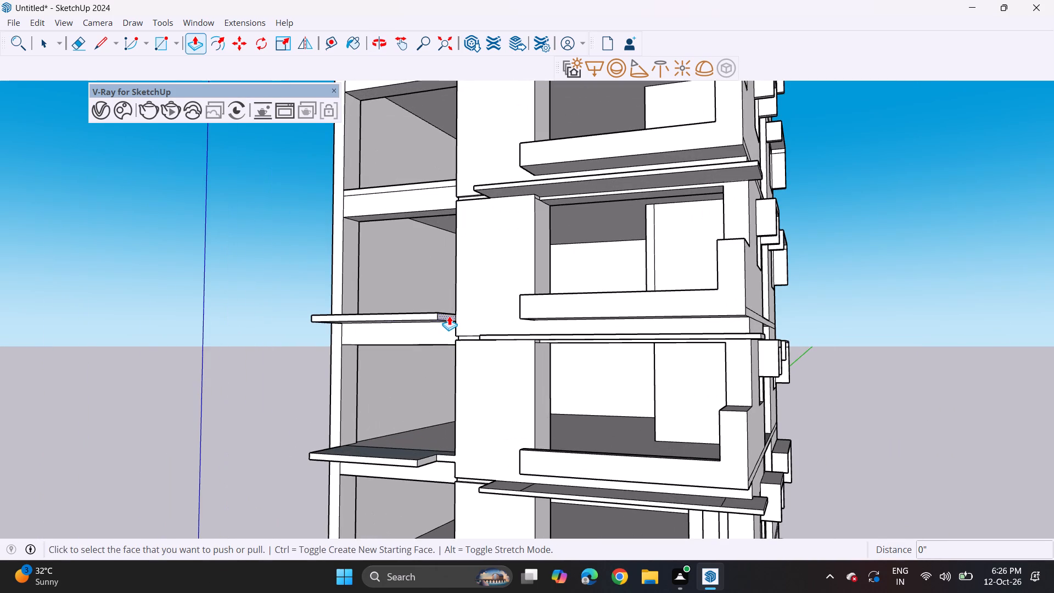
pyautogui.click(449, 316)
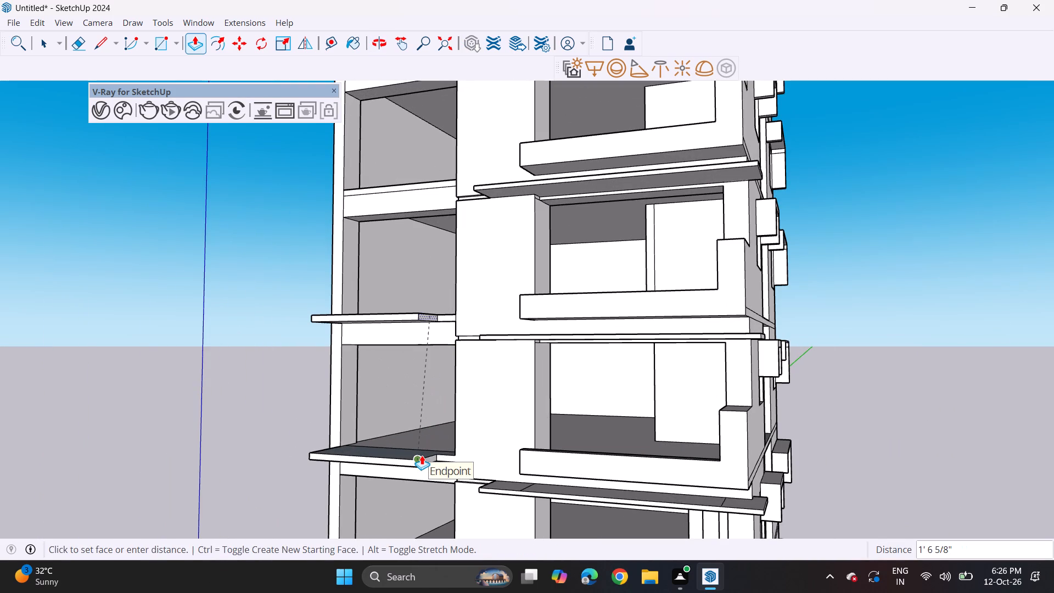
pyautogui.click(422, 455)
# Pull the strip between the fourth and fifth open bays outward in two passes to align with the slab below.
pyautogui.keyDown('shift'); pyautogui.moveTo(430, 234); pyautogui.dragTo(421, 335, button='middle'); pyautogui.keyUp('shift')
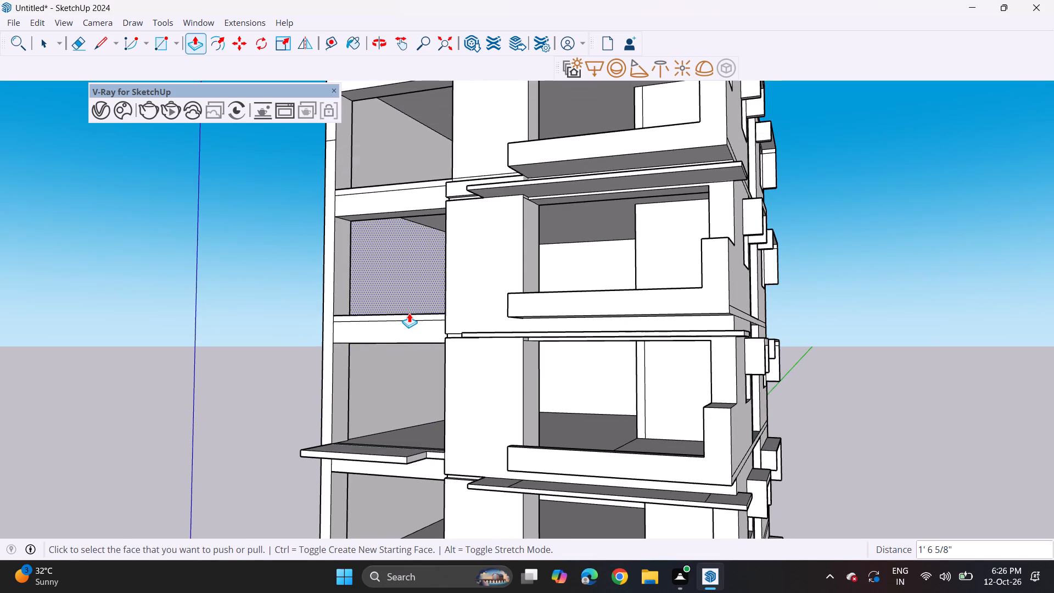
pyautogui.click(409, 313)
pyautogui.press('Escape')
pyautogui.click(409, 318)
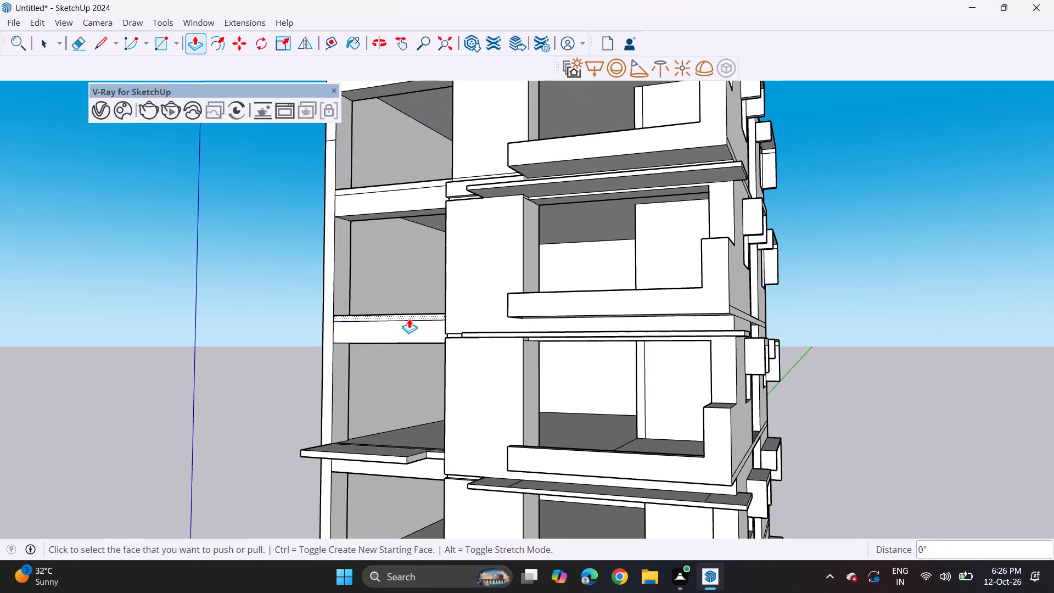
pyautogui.click(379, 459)
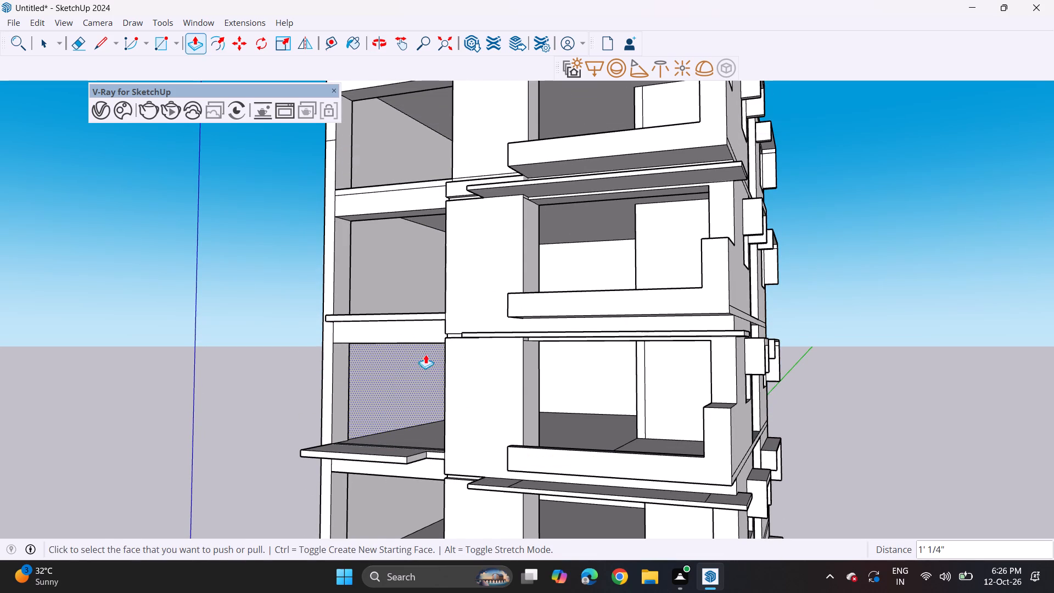
pyautogui.click(408, 313)
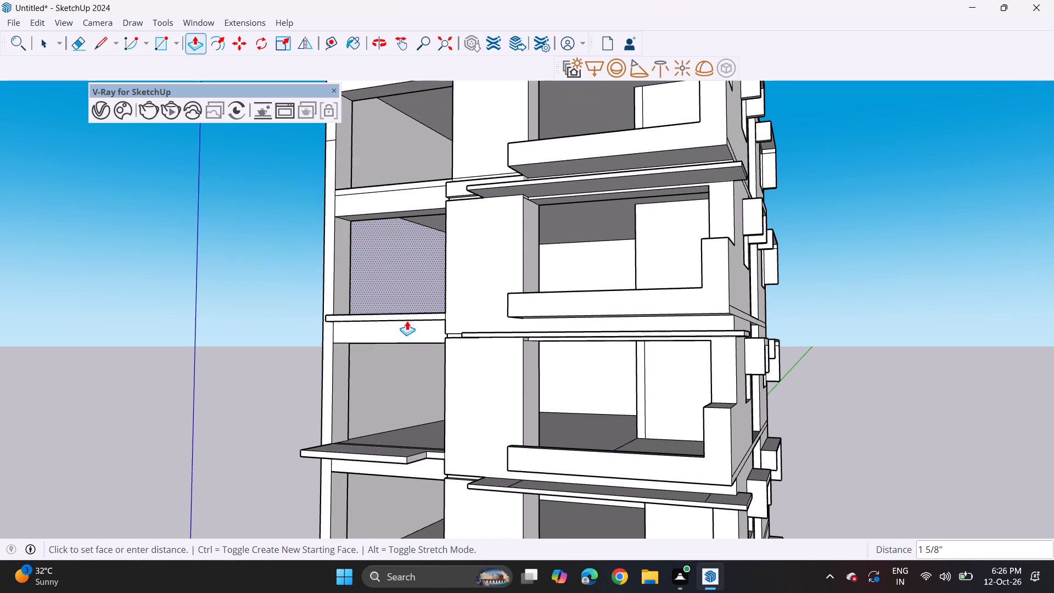
pyautogui.press('Escape')
pyautogui.click(410, 318)
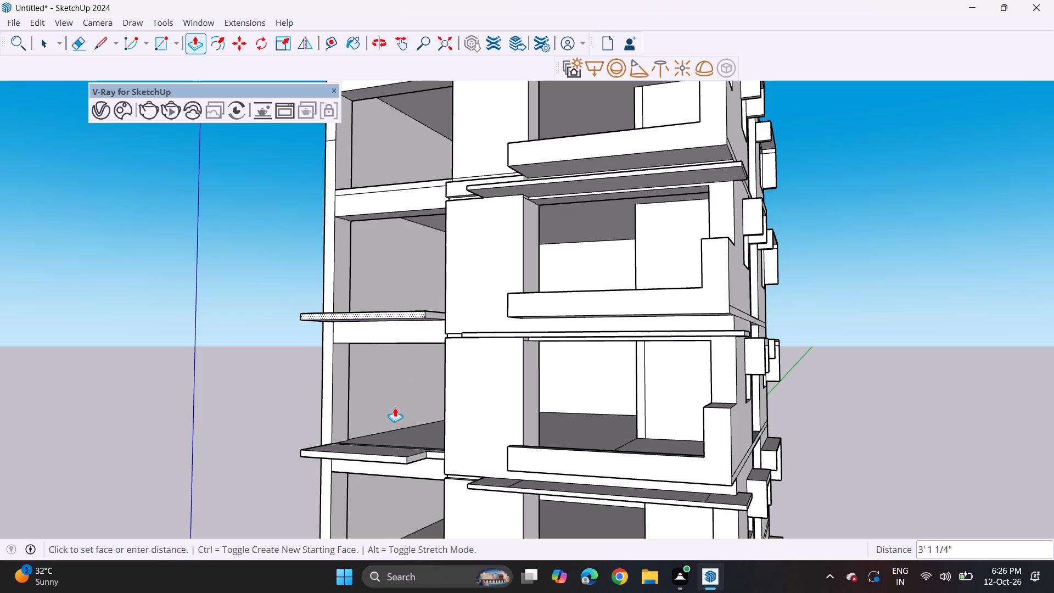
pyautogui.click(373, 452)
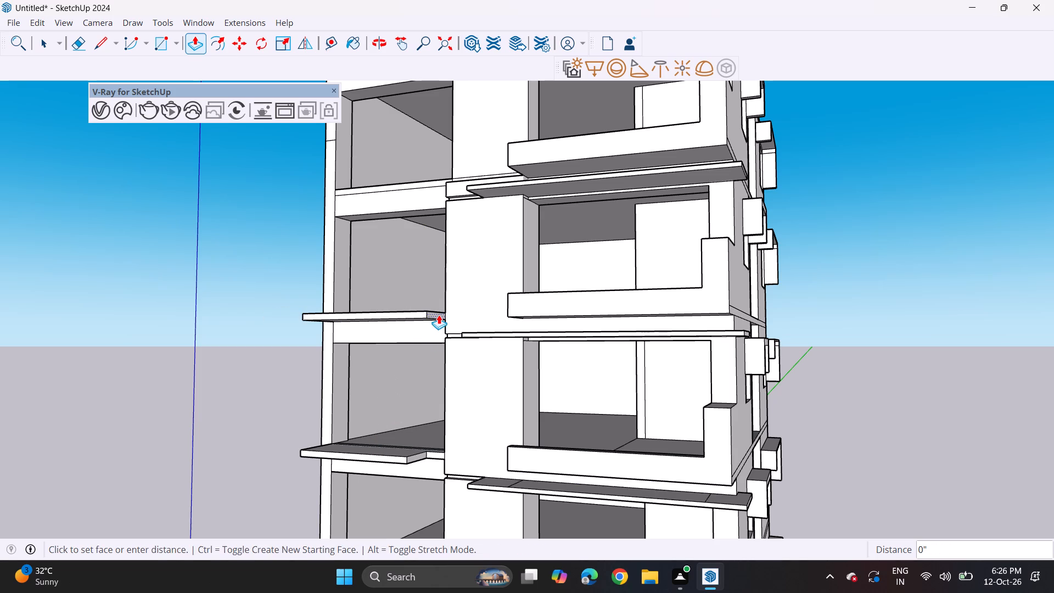
# Push the pier-side end of the slab between the fourth and fifth open bays back 1' 6 5/8", aligned with the slab below.
pyautogui.click(439, 315)
pyautogui.click(414, 456)
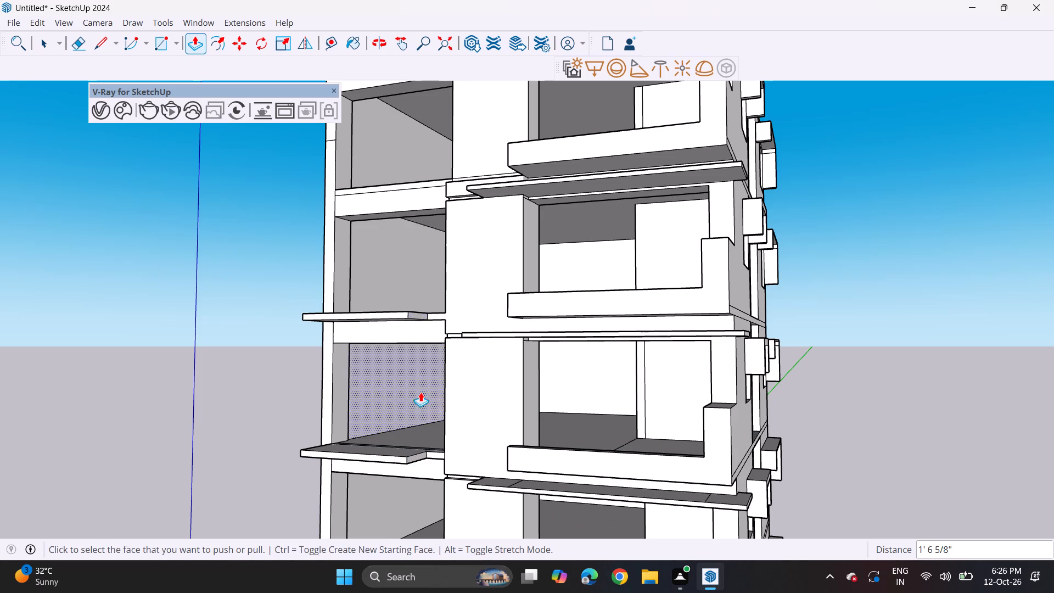
# Pull the strip below the topmost open bay outward 3' 10 5/8" to align with the slab below.
pyautogui.keyDown('shift'); pyautogui.moveTo(417, 258); pyautogui.dragTo(403, 353, button='middle'); pyautogui.keyUp('shift')
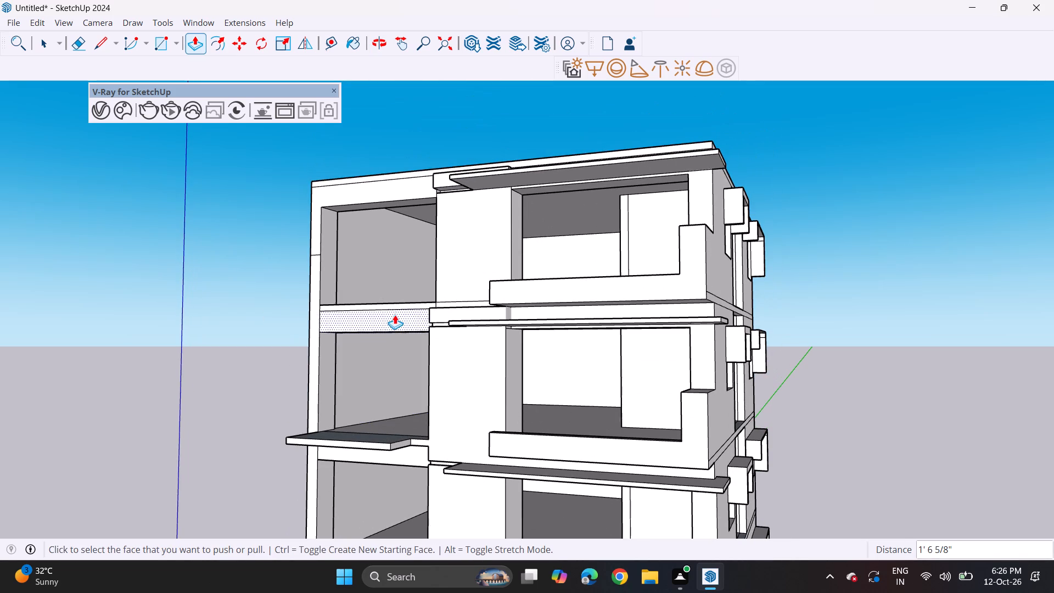
pyautogui.tripleClick(392, 309)
pyautogui.hotkey('ctrl', 'z')
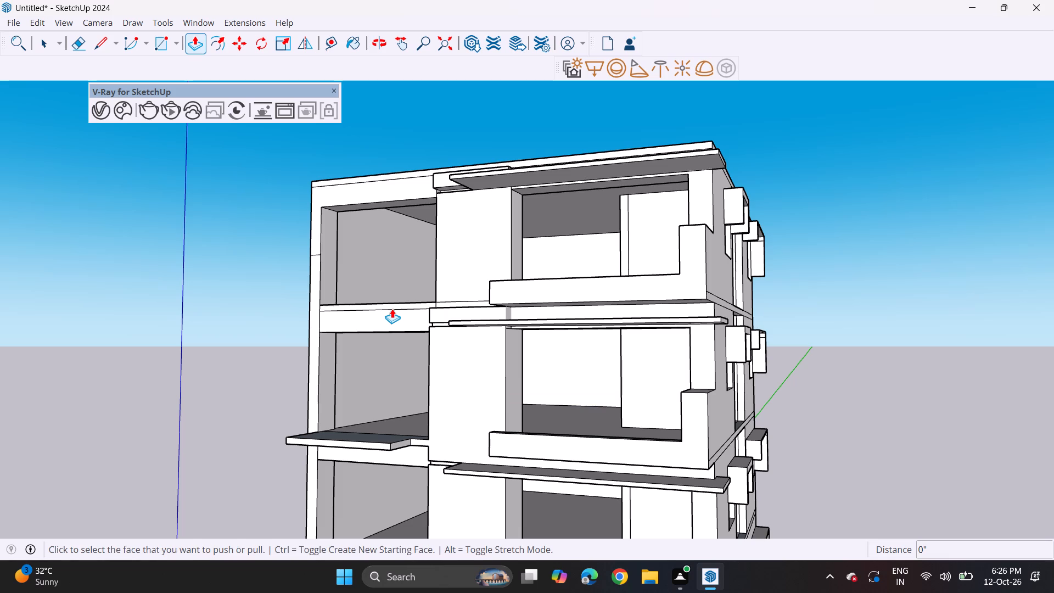
pyautogui.click(393, 304)
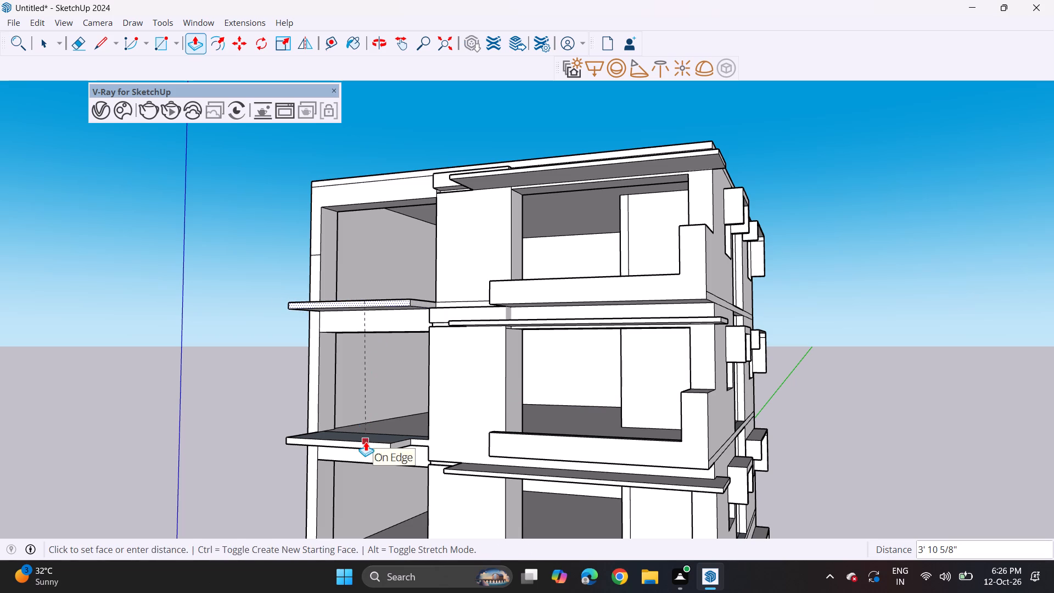
pyautogui.click(366, 441)
# Push the pier-side end of the slab below the topmost open bay back 1' 6 5/8", aligned with the slab below.
pyautogui.click(417, 300)
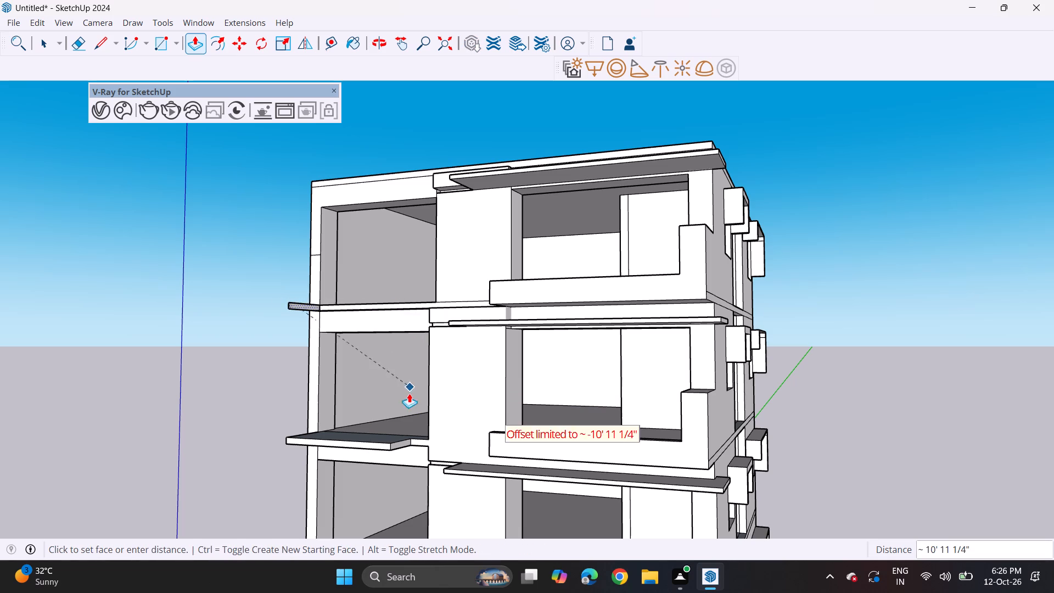
pyautogui.click(395, 446)
# Examine the projecting slabs at the open bays over the full height of the front facade.
pyautogui.scroll(-3, 408, 384)
pyautogui.keyDown('shift'); pyautogui.moveTo(415, 407); pyautogui.dragTo(414, 368, button='middle'); pyautogui.keyUp('shift')
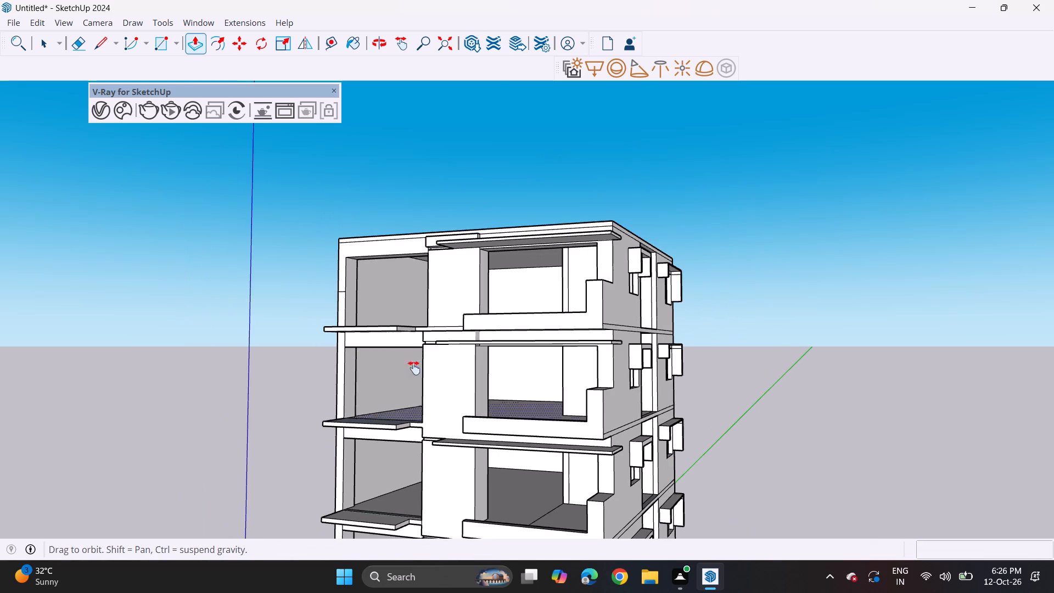
pyautogui.keyDown('shift'); pyautogui.moveTo(414, 368); pyautogui.dragTo(412, 253, button='middle'); pyautogui.keyUp('shift')
pyautogui.scroll(-4, 412, 247)
pyautogui.moveTo(415, 271); pyautogui.dragTo(432, 245, button='middle')
pyautogui.moveTo(442, 243); pyautogui.dragTo(407, 302, button='middle')
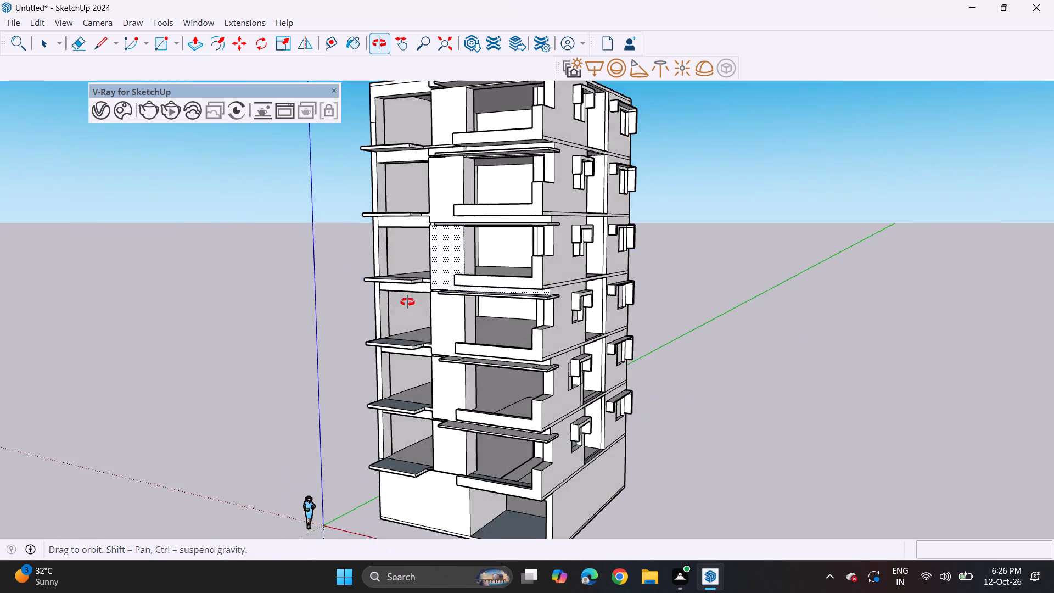
pyautogui.moveTo(407, 302); pyautogui.dragTo(396, 252, button='middle')
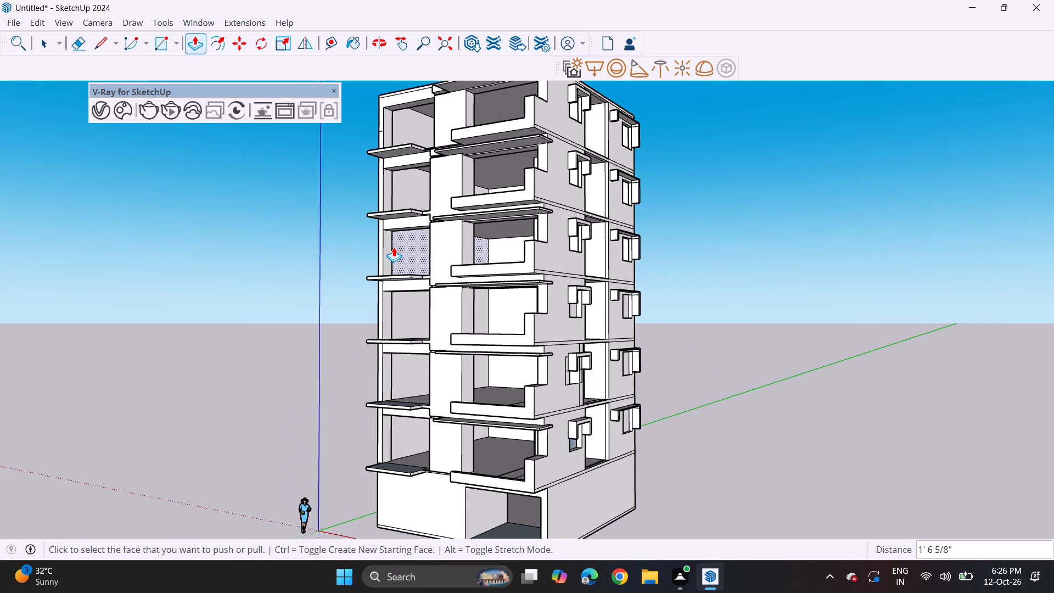
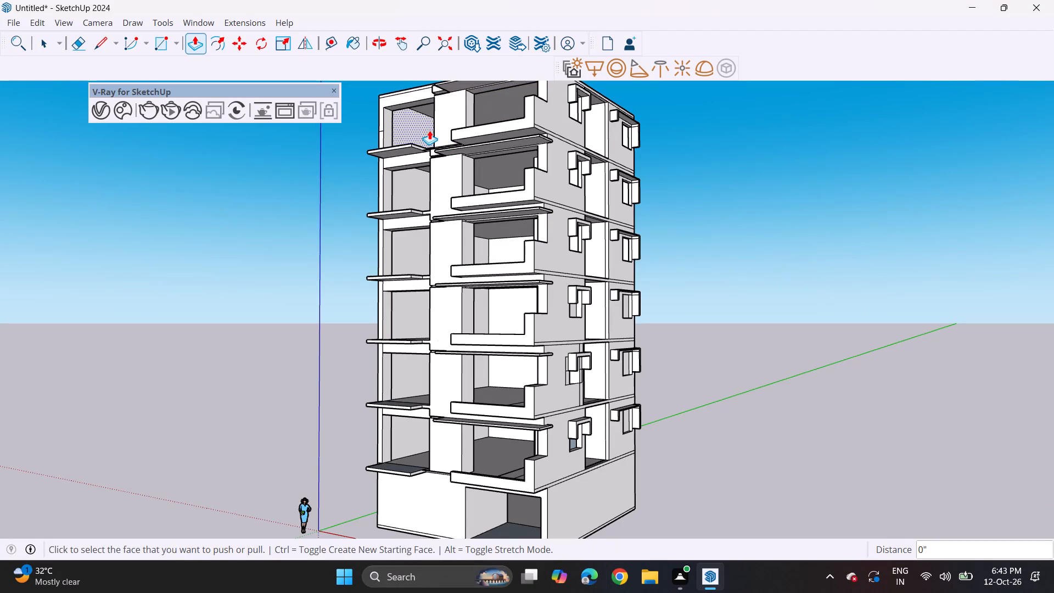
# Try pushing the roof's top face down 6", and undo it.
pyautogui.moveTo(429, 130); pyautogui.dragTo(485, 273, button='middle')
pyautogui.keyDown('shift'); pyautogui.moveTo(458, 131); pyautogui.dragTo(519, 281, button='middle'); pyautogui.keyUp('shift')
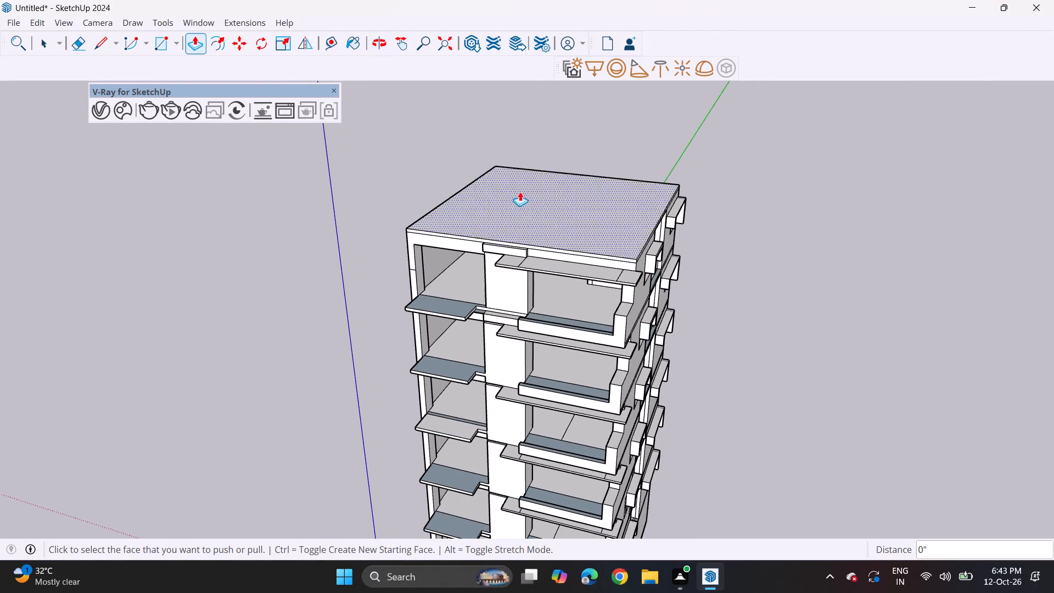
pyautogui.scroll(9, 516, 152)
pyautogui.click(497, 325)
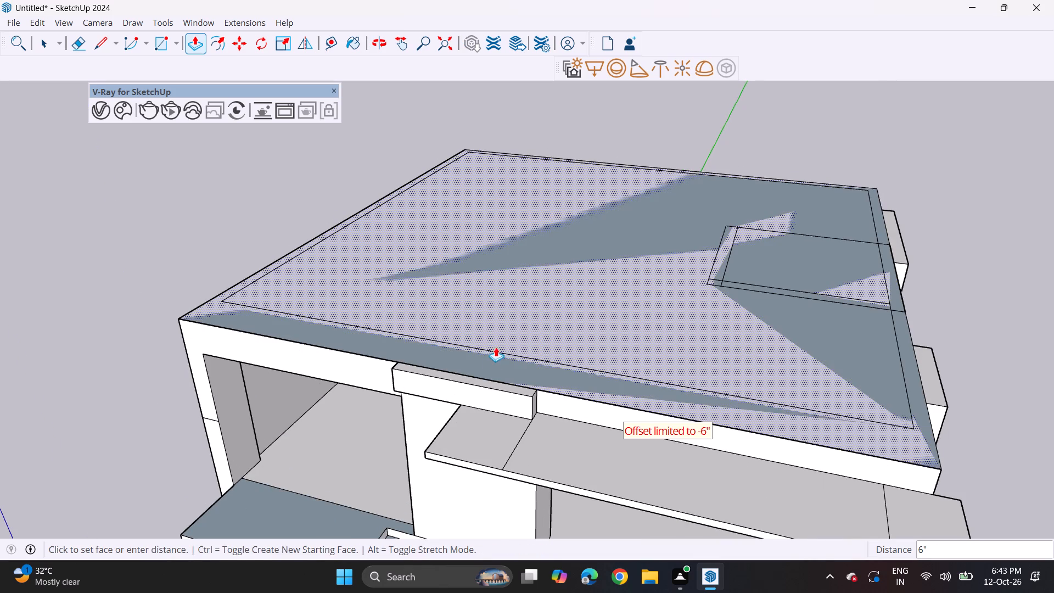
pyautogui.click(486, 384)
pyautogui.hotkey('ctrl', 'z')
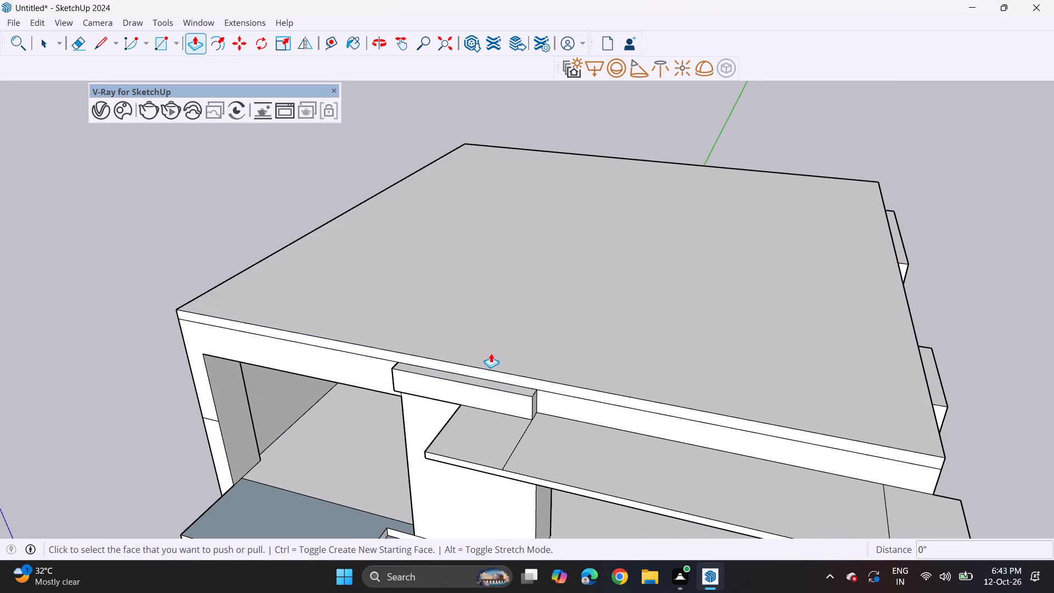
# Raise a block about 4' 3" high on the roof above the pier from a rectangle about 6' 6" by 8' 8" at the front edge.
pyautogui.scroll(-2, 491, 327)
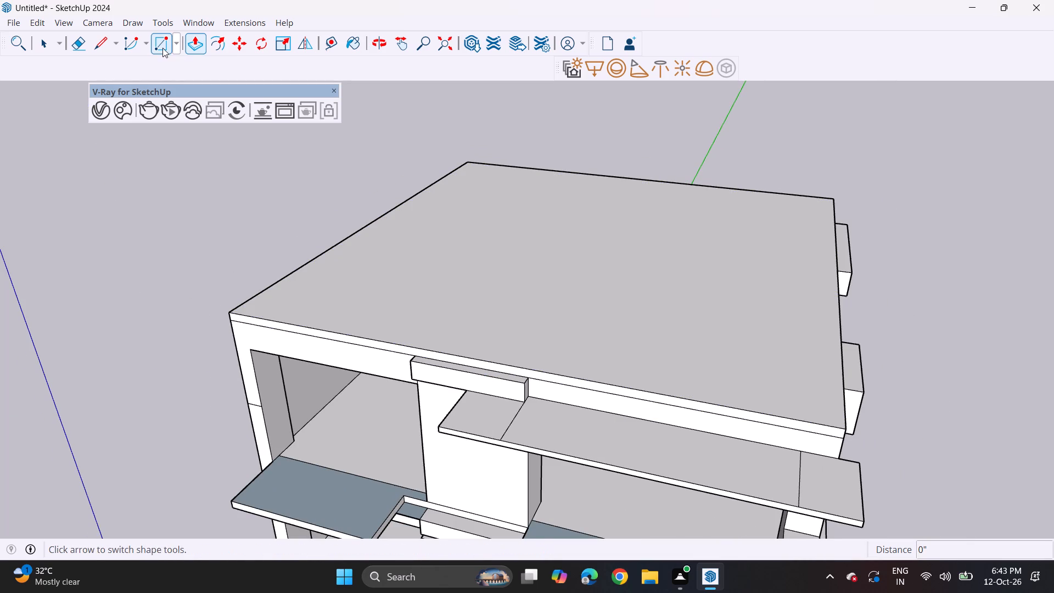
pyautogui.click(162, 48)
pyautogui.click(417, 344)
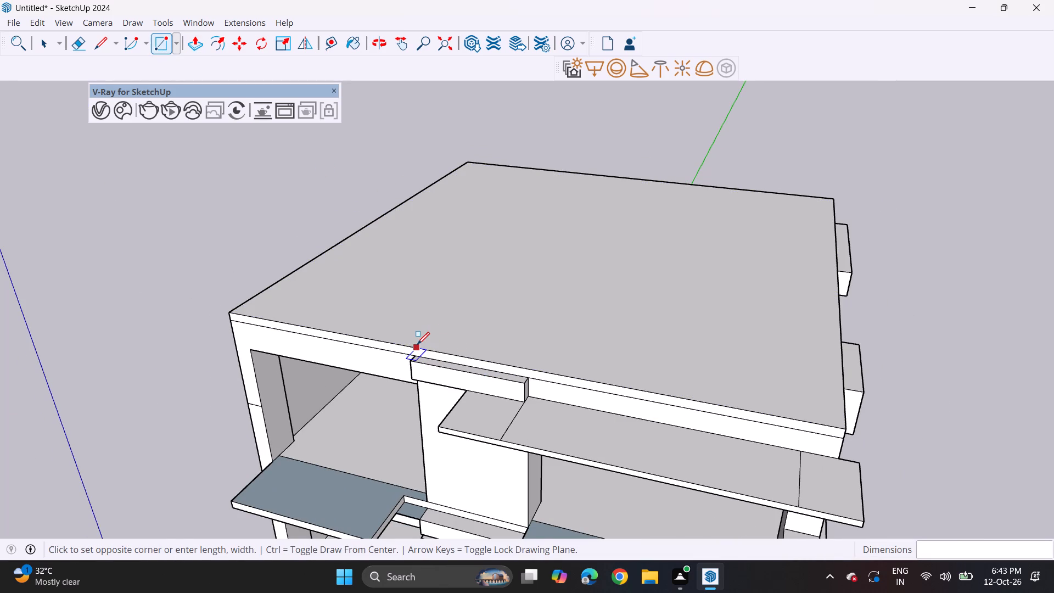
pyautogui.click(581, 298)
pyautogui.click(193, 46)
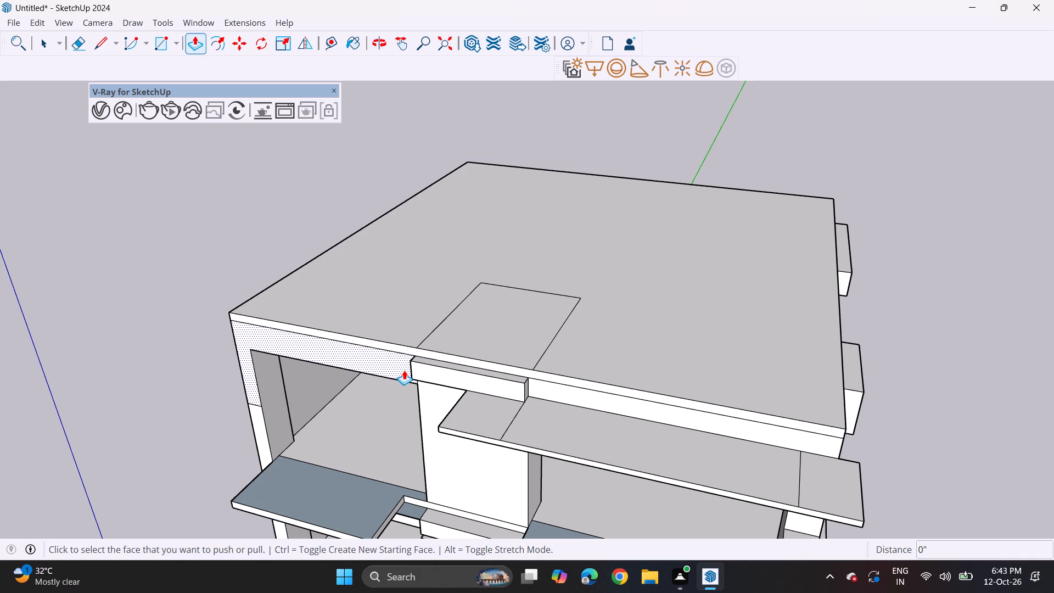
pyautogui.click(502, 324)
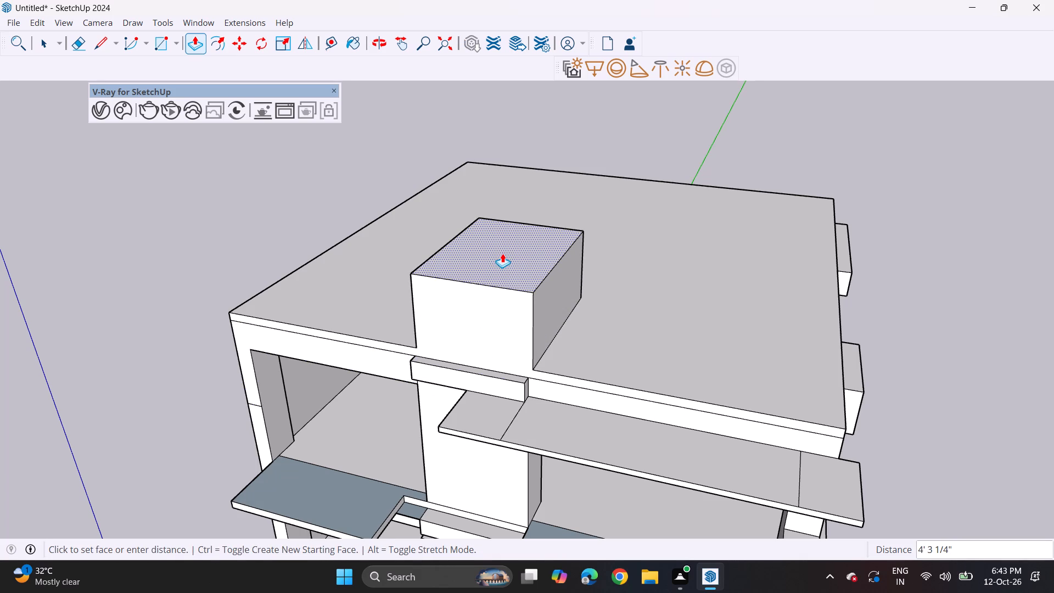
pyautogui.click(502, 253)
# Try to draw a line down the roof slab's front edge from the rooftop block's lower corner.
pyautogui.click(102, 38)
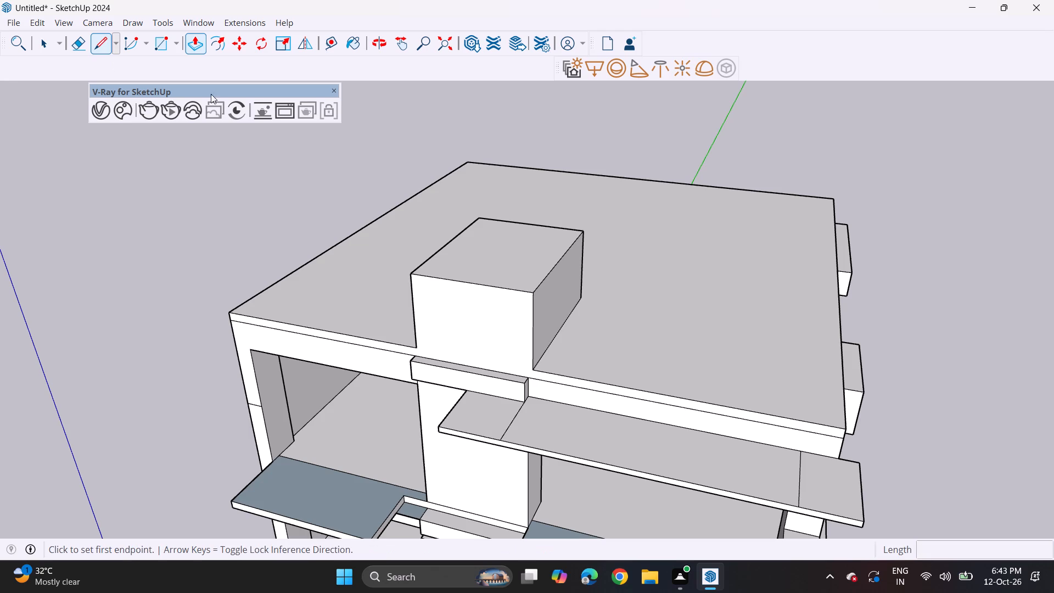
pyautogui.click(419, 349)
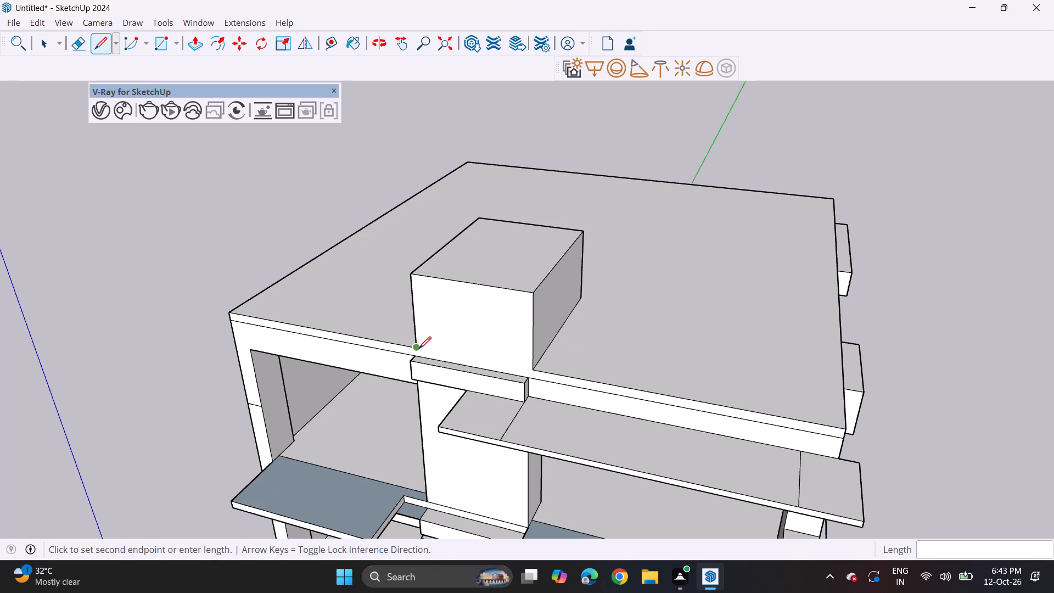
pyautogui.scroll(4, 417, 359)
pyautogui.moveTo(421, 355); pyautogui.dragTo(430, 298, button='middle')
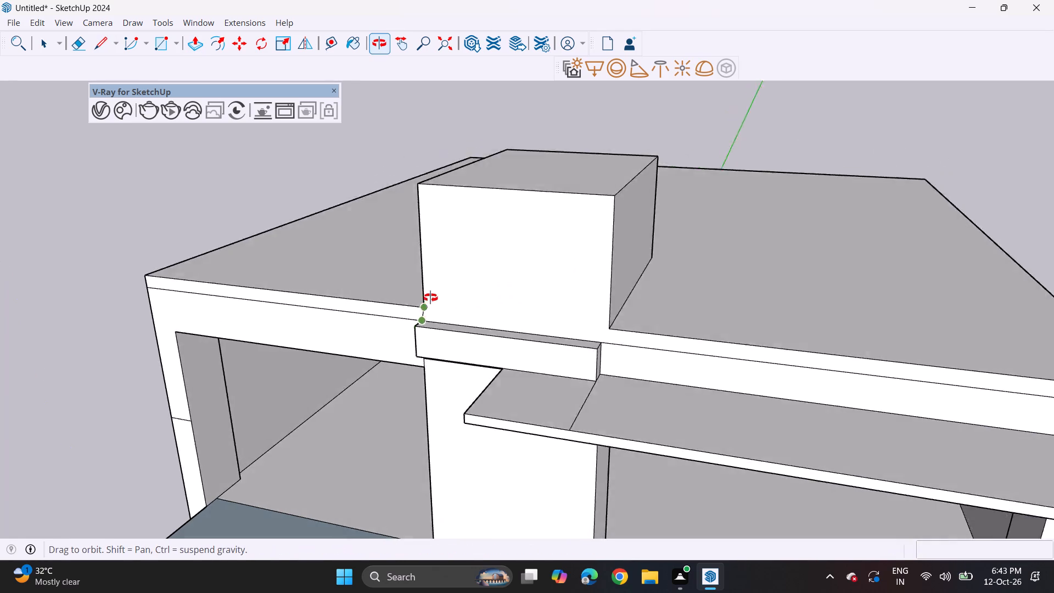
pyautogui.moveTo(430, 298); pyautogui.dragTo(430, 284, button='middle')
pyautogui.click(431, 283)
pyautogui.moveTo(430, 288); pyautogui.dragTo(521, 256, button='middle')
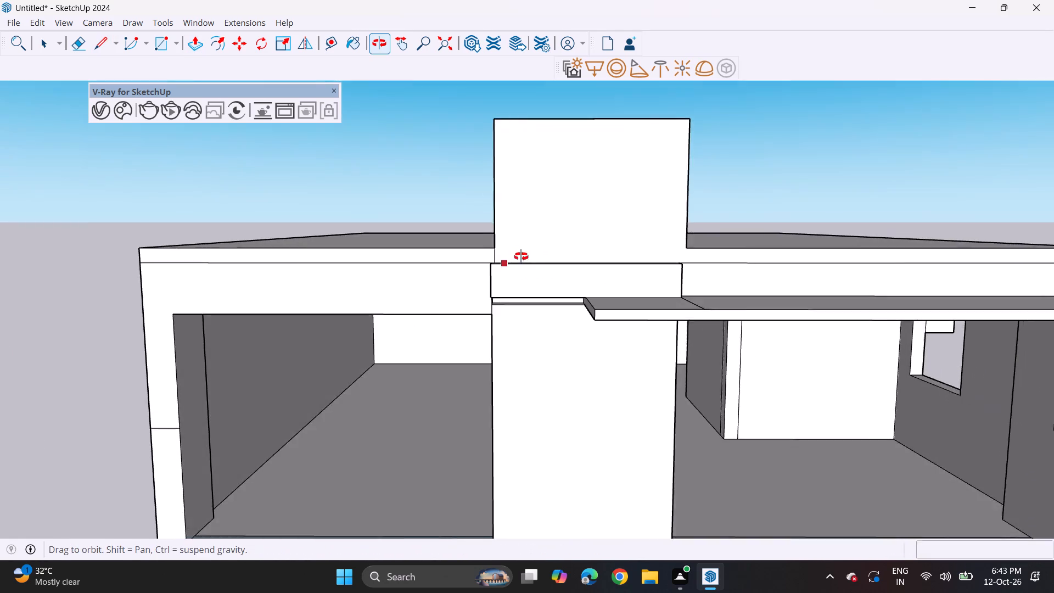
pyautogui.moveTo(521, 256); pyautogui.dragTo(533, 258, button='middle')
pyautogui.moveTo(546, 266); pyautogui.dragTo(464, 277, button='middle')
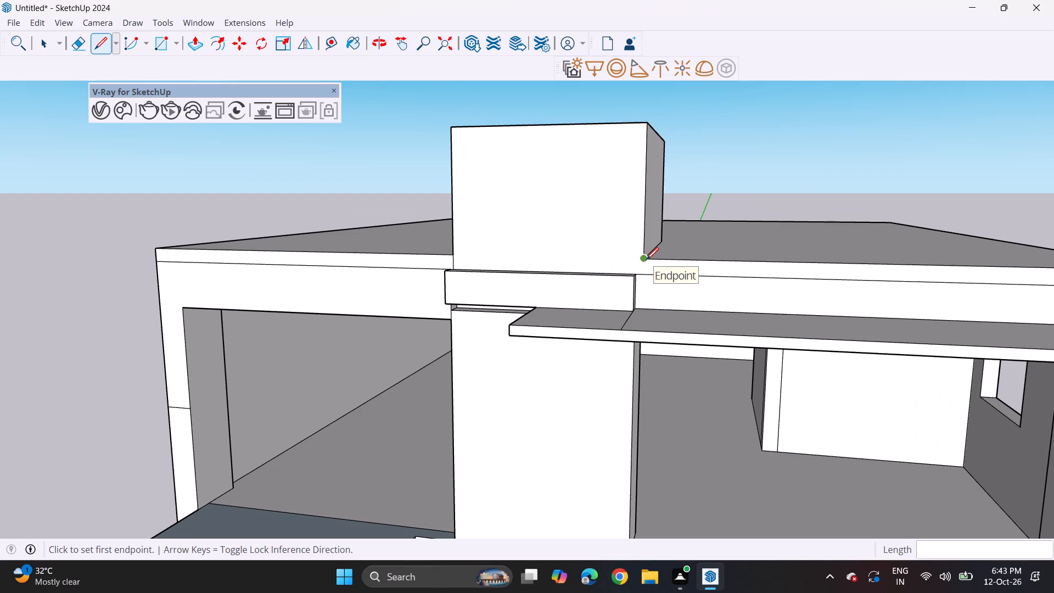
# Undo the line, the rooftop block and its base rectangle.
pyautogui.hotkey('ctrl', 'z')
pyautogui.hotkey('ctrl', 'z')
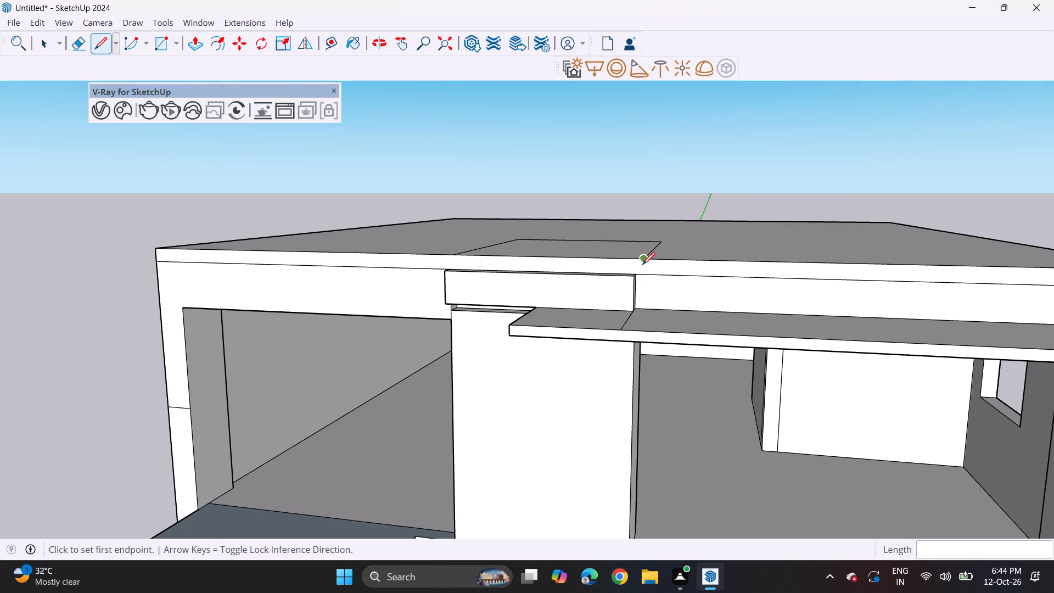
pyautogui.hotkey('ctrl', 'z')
# Draw a 6" vertical line up the roof slab's front edge from the balcony-side end of the projecting band above the pier.
pyautogui.click(636, 272)
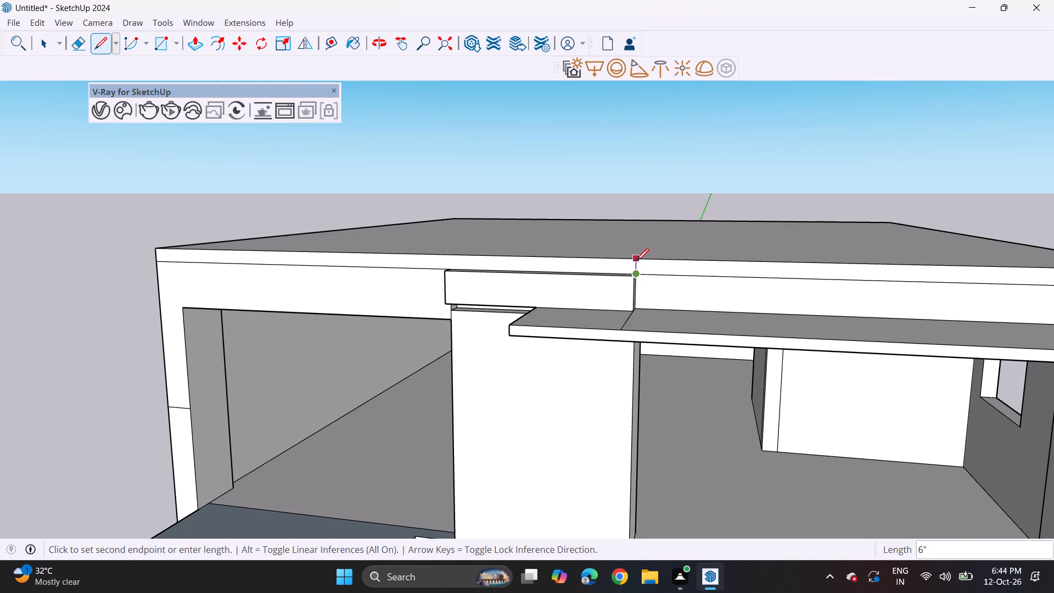
pyautogui.click(636, 261)
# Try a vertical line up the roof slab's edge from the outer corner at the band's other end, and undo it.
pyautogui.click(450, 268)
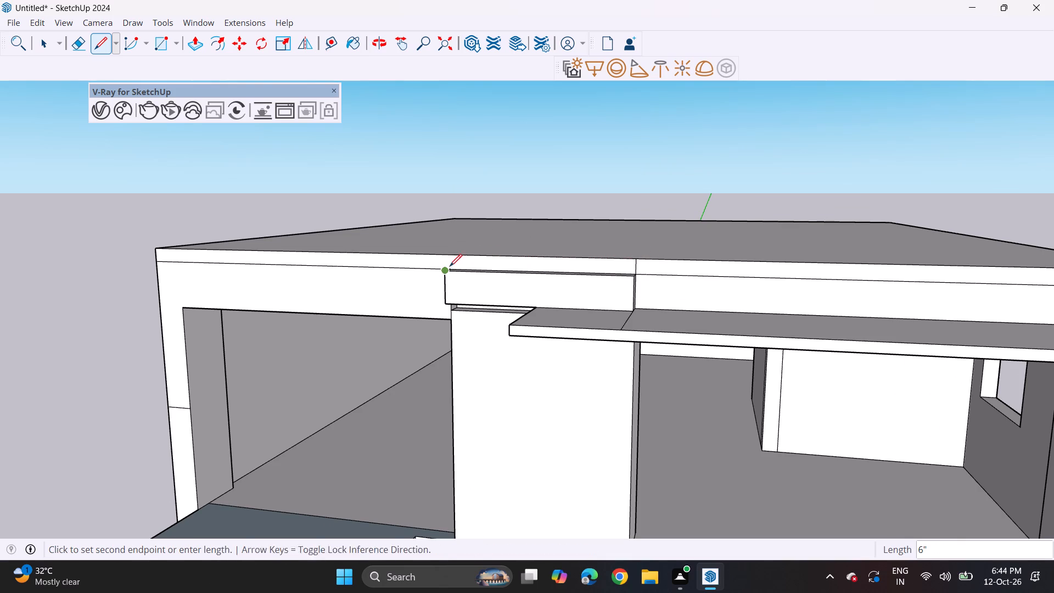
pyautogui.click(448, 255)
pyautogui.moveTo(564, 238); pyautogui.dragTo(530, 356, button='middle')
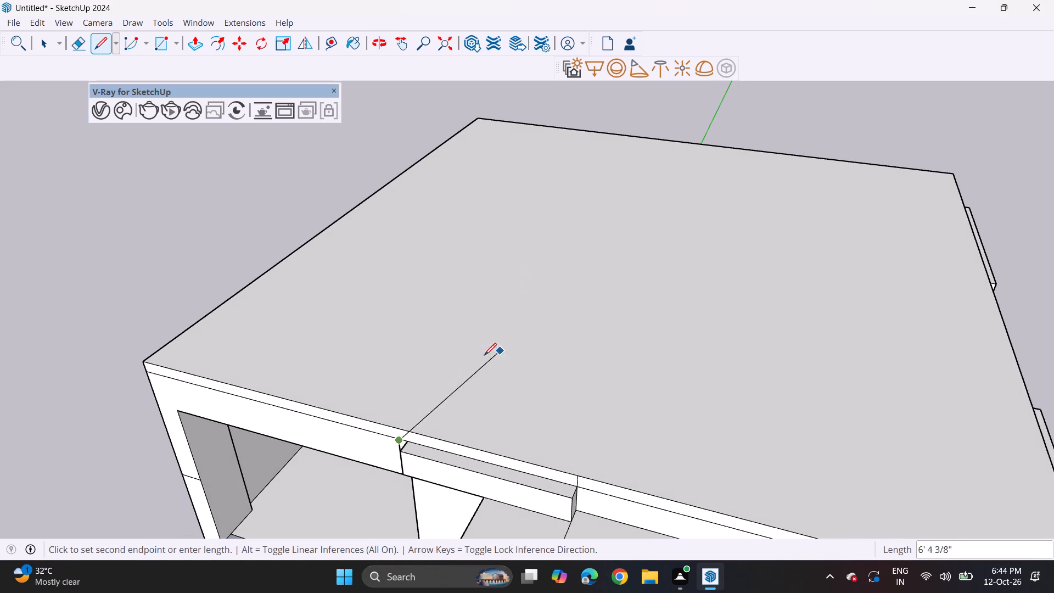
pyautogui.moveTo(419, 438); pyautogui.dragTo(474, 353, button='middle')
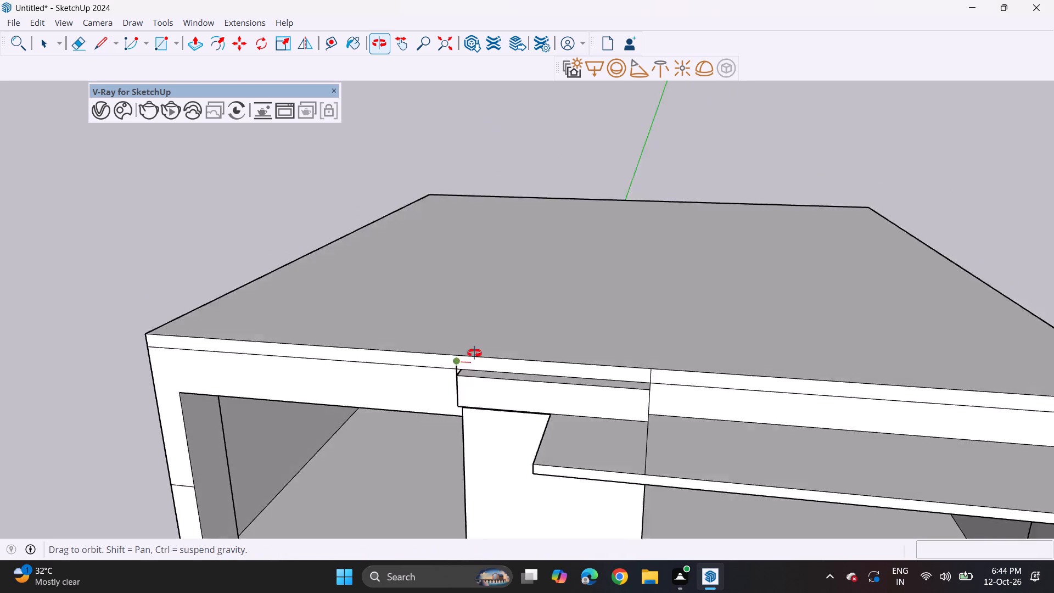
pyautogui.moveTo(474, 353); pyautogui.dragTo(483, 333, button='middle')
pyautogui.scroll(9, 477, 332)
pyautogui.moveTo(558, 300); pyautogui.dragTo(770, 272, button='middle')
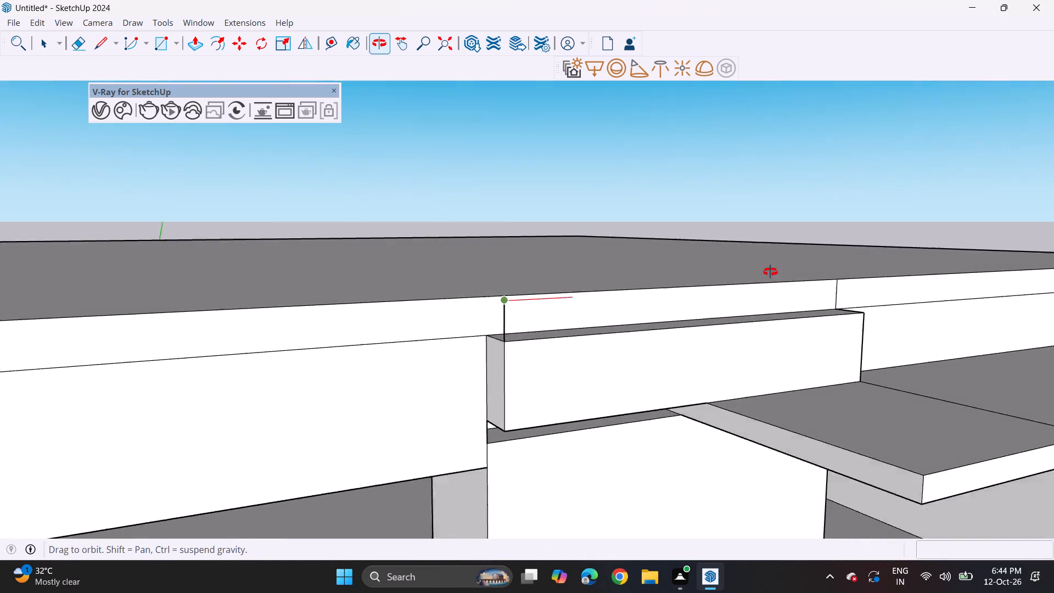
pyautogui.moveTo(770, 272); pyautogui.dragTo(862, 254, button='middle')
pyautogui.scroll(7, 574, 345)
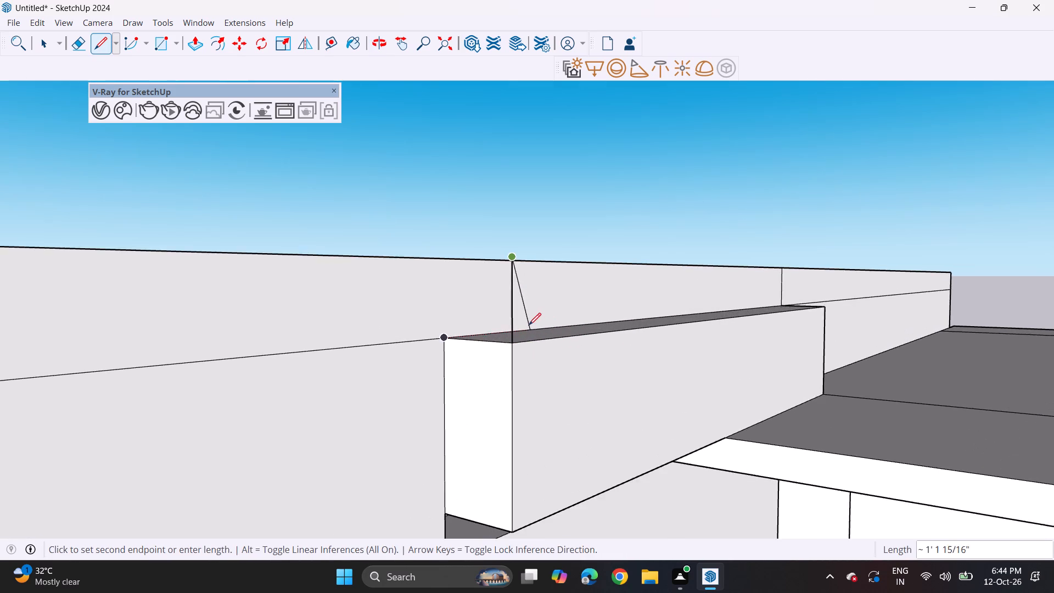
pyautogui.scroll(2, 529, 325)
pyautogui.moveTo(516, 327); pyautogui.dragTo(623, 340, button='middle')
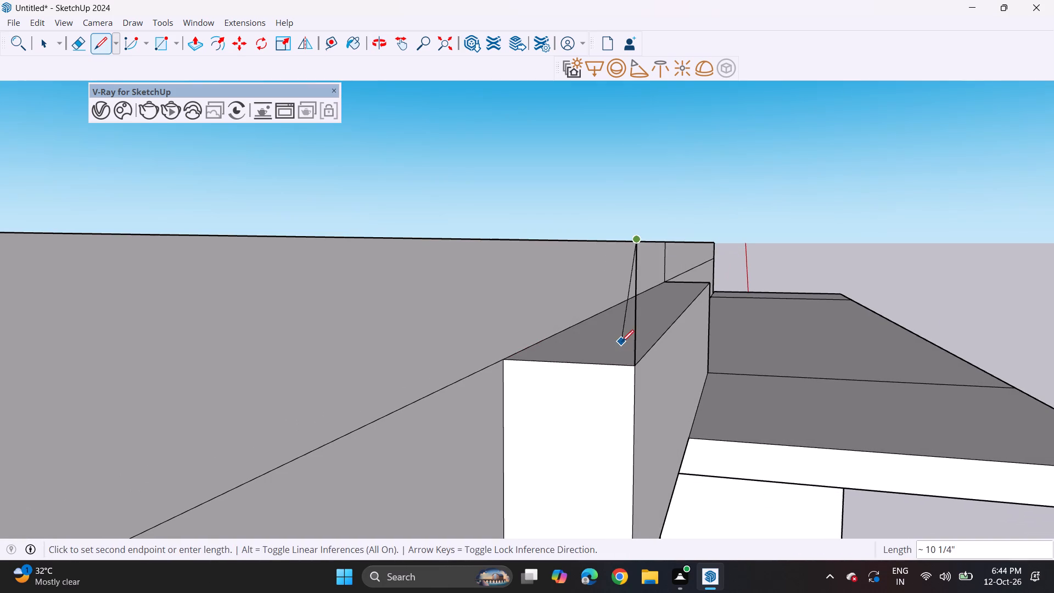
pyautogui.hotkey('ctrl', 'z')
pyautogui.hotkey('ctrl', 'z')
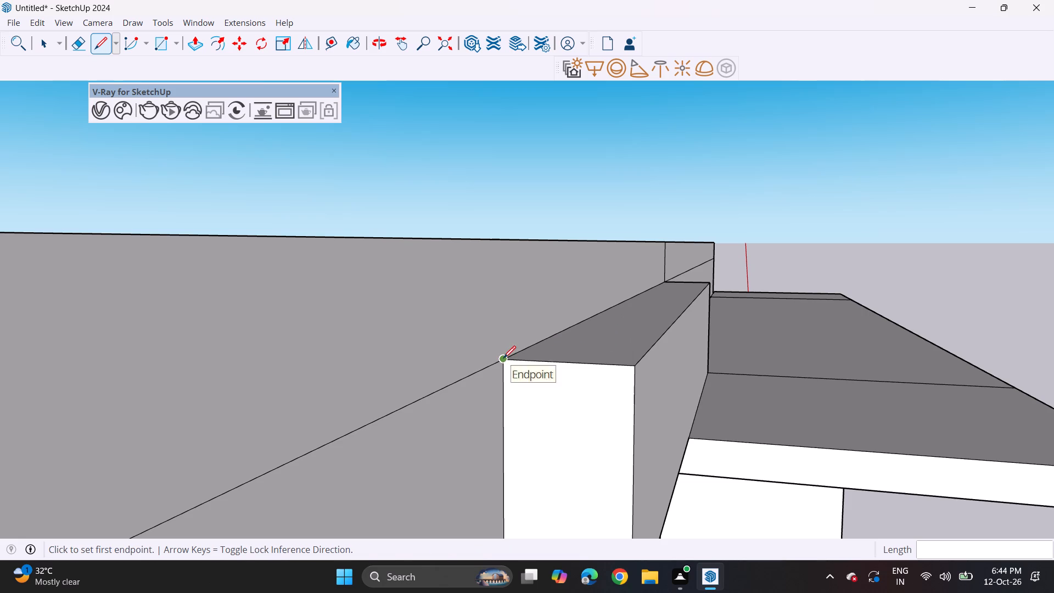
# Draw a 6" vertical line up the roof slab's edge from where the band's open-bay end meets the wall.
pyautogui.click(503, 358)
pyautogui.click(497, 242)
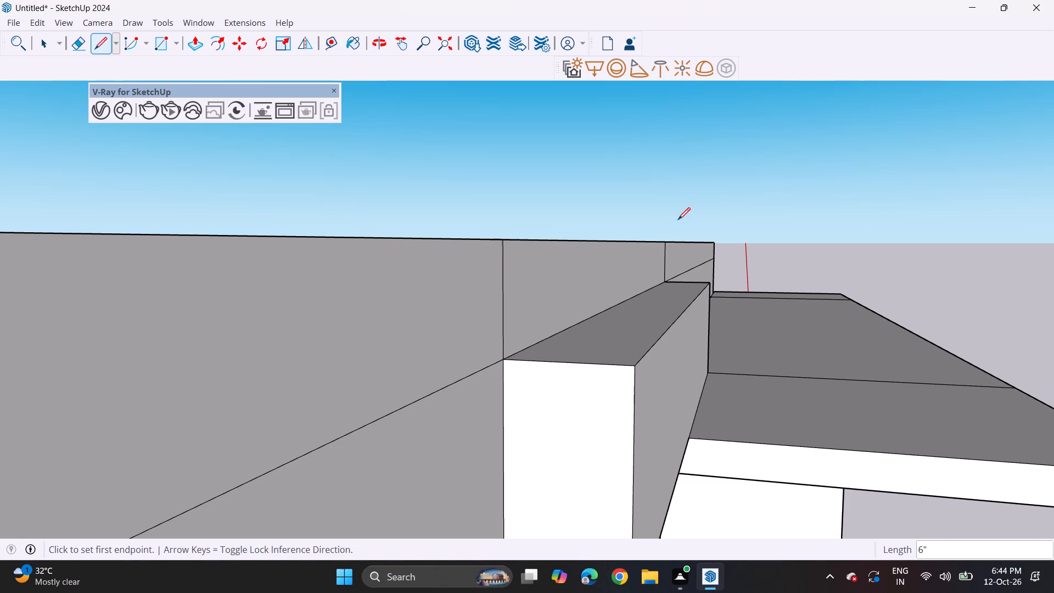
# Outline a four-sided area on the roof between the two edge marks, 6' 10 11/16" deep with a back edge about 6' 4" long.
pyautogui.moveTo(678, 220); pyautogui.dragTo(284, 437, button='middle')
pyautogui.scroll(-14, 356, 344)
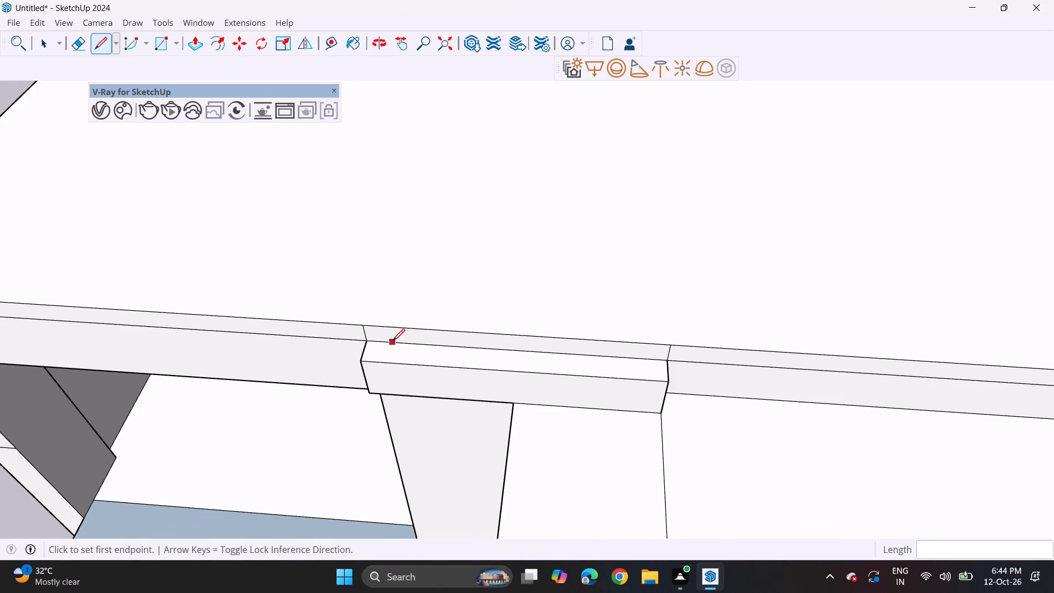
pyautogui.click(365, 324)
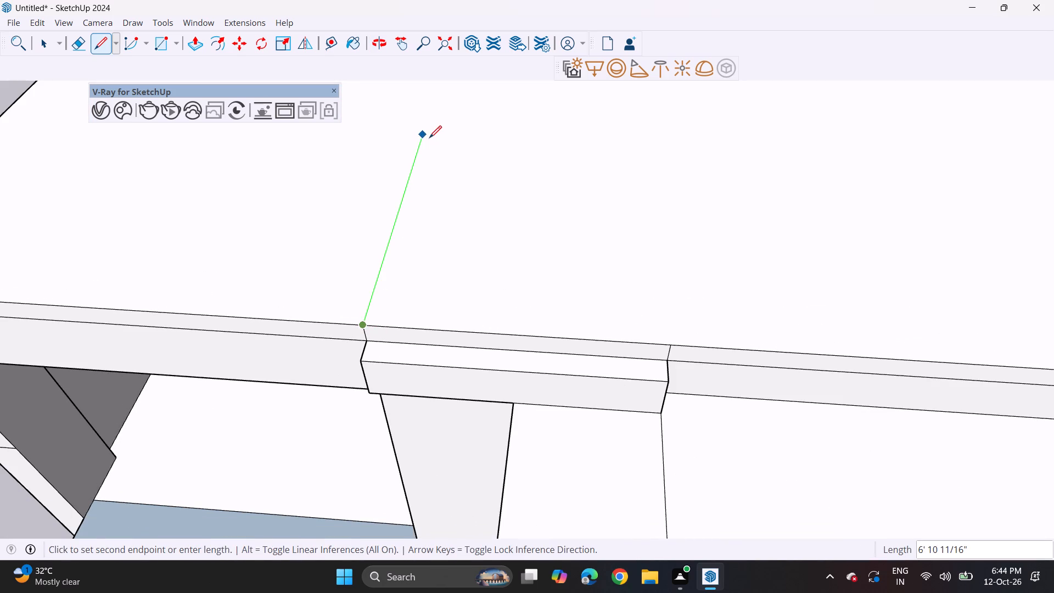
pyautogui.click(429, 138)
pyautogui.click(662, 151)
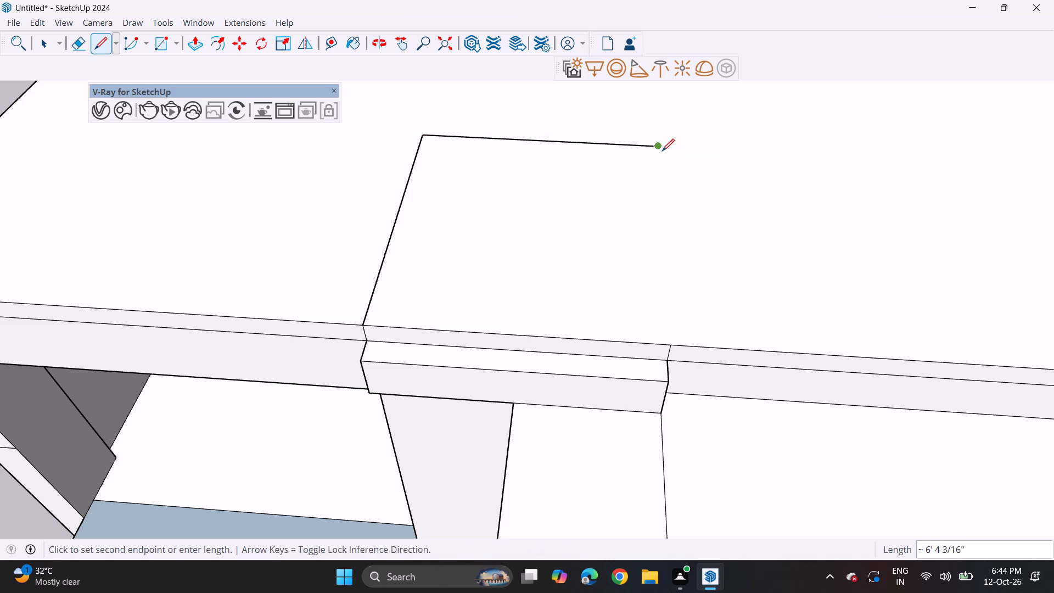
pyautogui.click(676, 341)
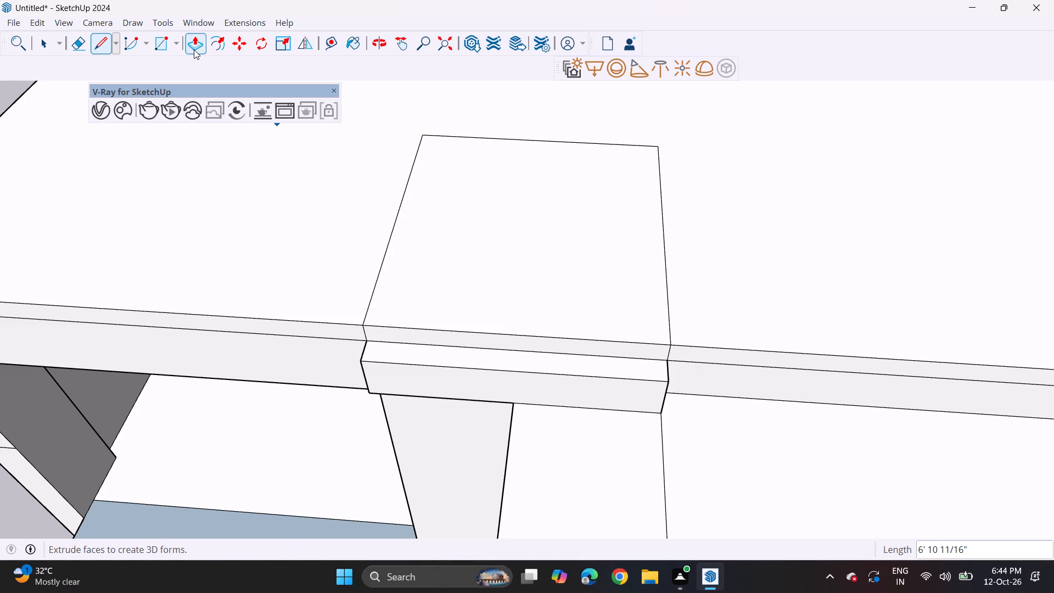
# Pull the outlined roof area above the pier up 3' 8 7/16" into a block.
pyautogui.click(194, 49)
pyautogui.click(581, 277)
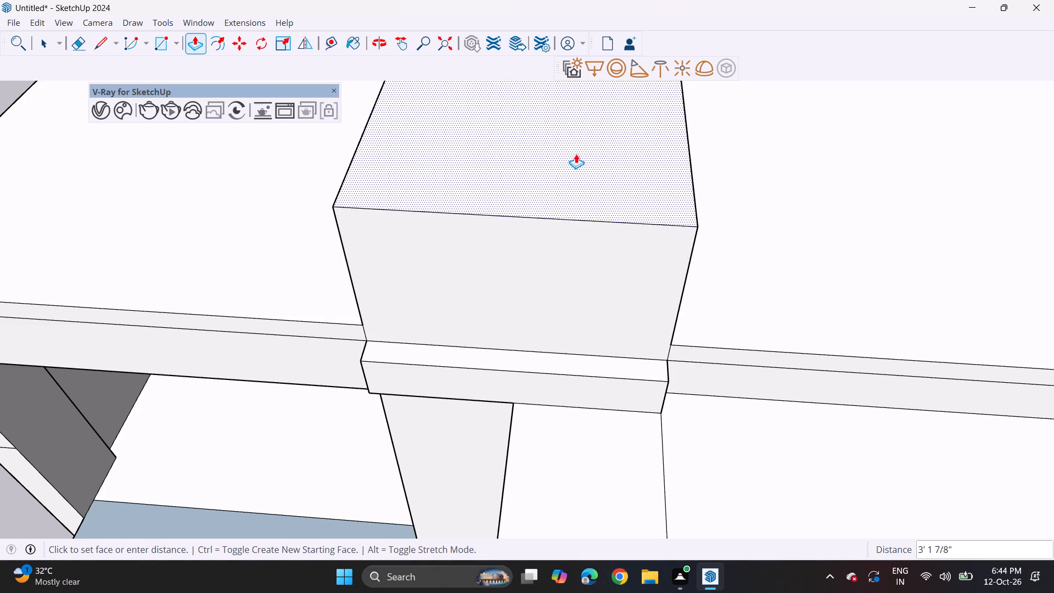
pyautogui.click(575, 133)
# Pull the top face of the projecting band above the pier up 4' 2 7/16", level with the rooftop block.
pyautogui.moveTo(663, 335); pyautogui.dragTo(625, 153, button='middle')
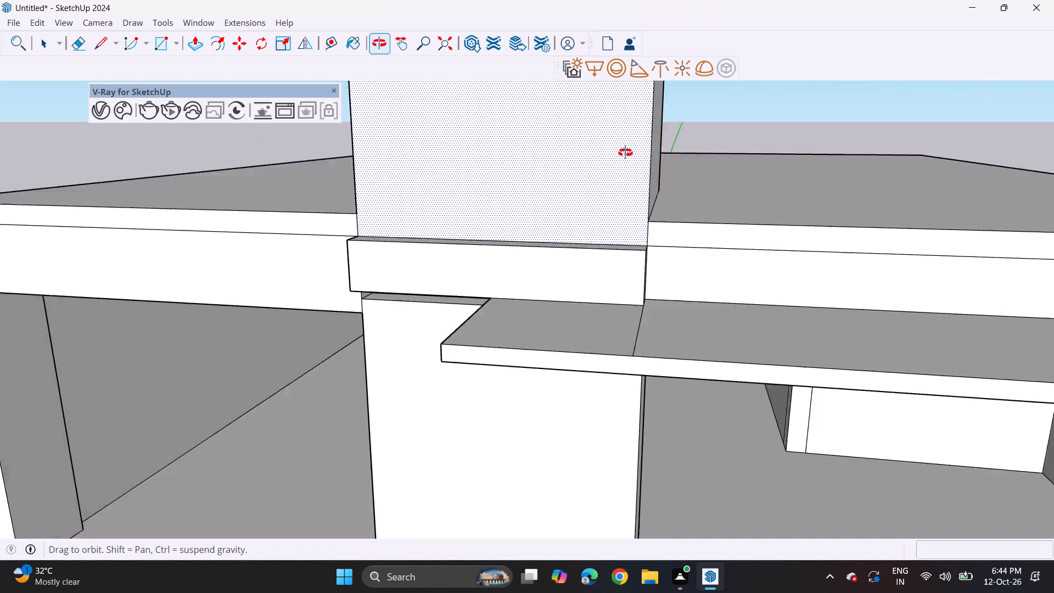
pyautogui.moveTo(625, 153); pyautogui.dragTo(624, 145, button='middle')
pyautogui.scroll(-8, 614, 147)
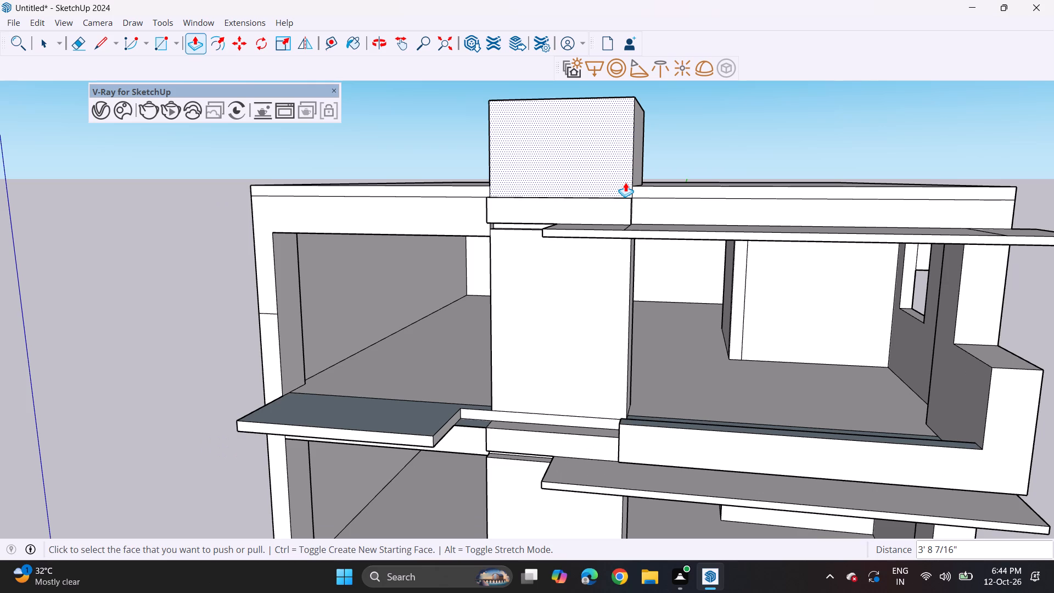
pyautogui.moveTo(625, 183); pyautogui.dragTo(490, 289, button='middle')
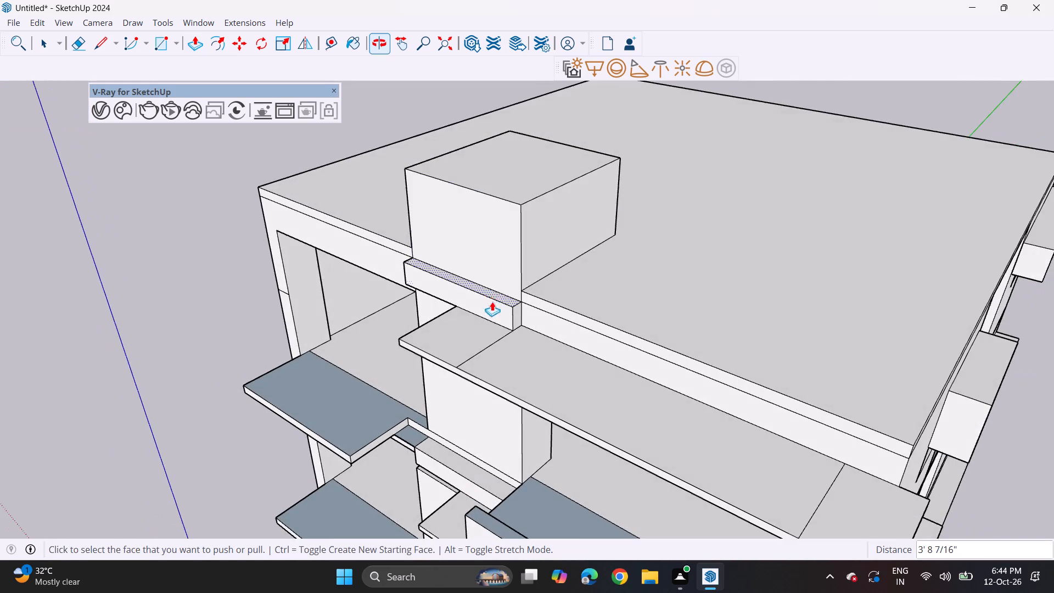
pyautogui.scroll(4, 497, 301)
pyautogui.click(504, 298)
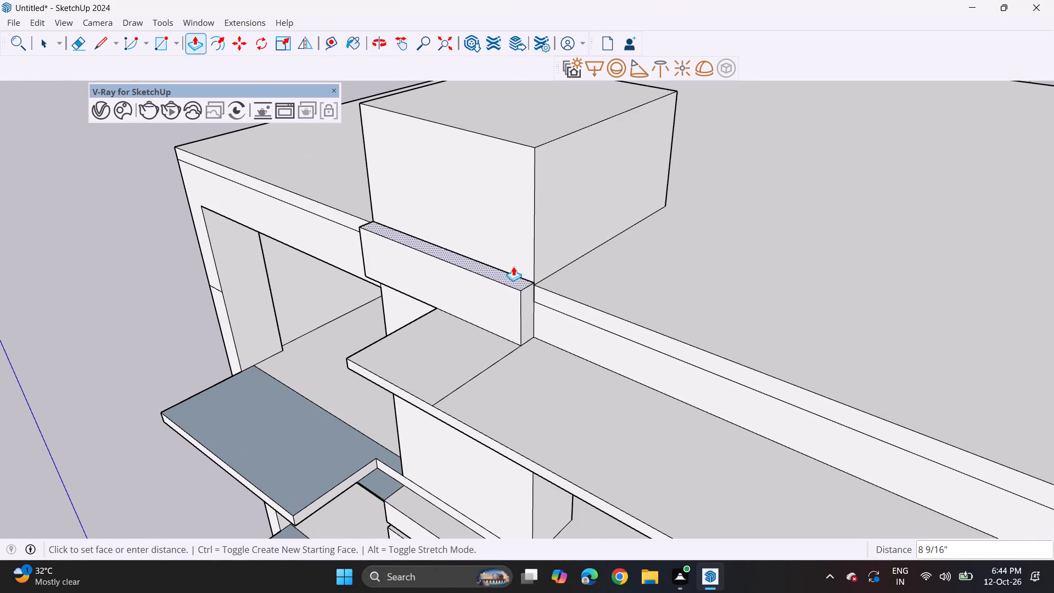
pyautogui.click(544, 147)
# Pull the front face of the top-floor central pier out 6 5/8".
pyautogui.moveTo(544, 380); pyautogui.dragTo(614, 217, button='middle')
pyautogui.scroll(-2, 613, 217)
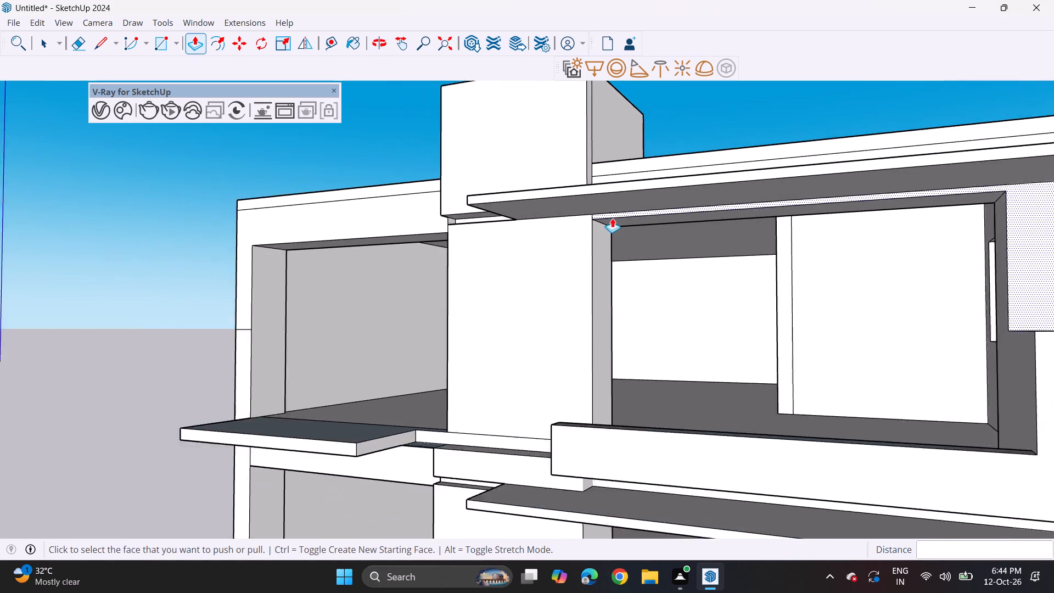
pyautogui.scroll(-10, 612, 218)
pyautogui.moveTo(526, 276); pyautogui.dragTo(904, 298, button='middle')
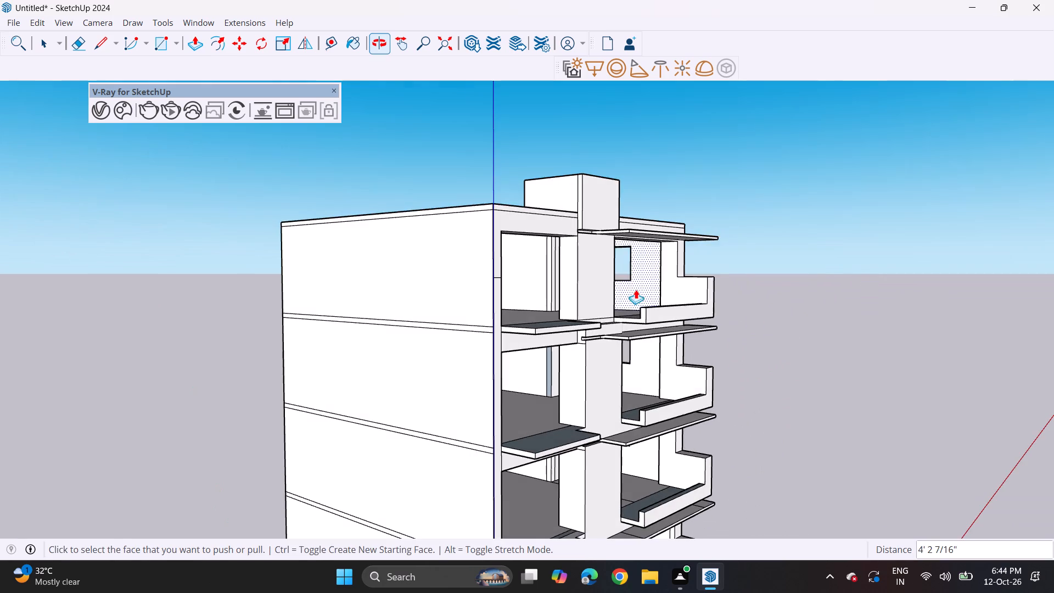
pyautogui.scroll(3, 620, 279)
pyautogui.moveTo(585, 271); pyautogui.dragTo(722, 301, button='middle')
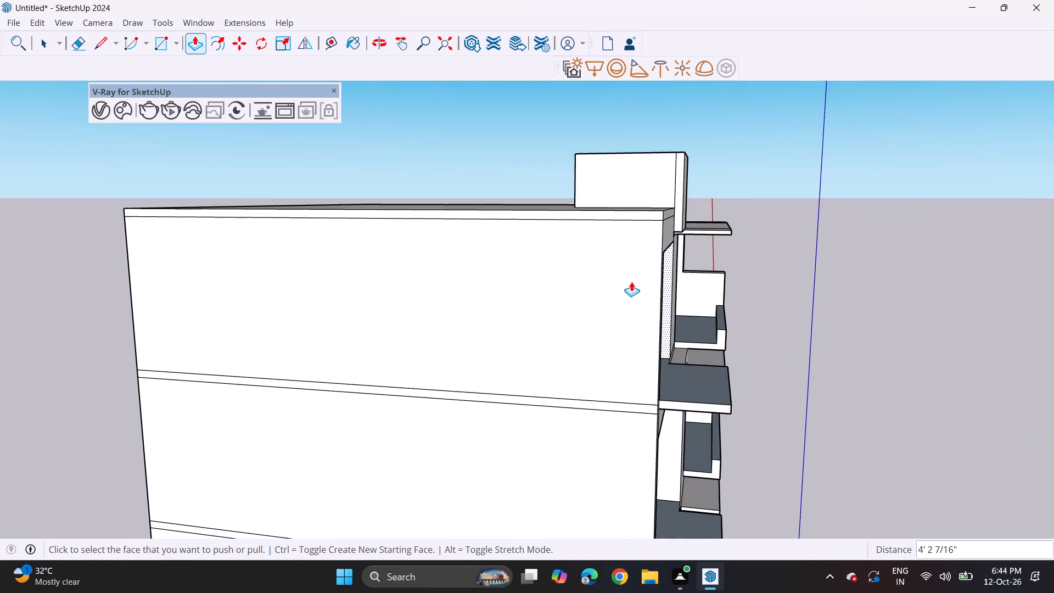
pyautogui.scroll(8, 685, 253)
pyautogui.click(652, 286)
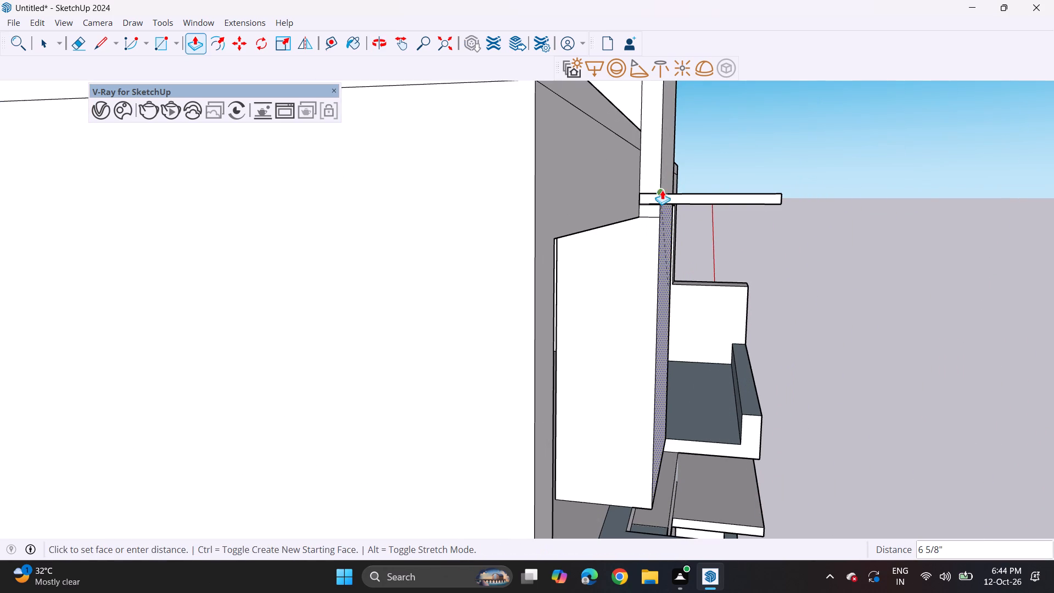
pyautogui.click(662, 184)
# Pull the top-floor pier's front face out a further 5 5/8" and the rooftop block's front face by the same distance.
pyautogui.moveTo(664, 363); pyautogui.dragTo(412, 322, button='middle')
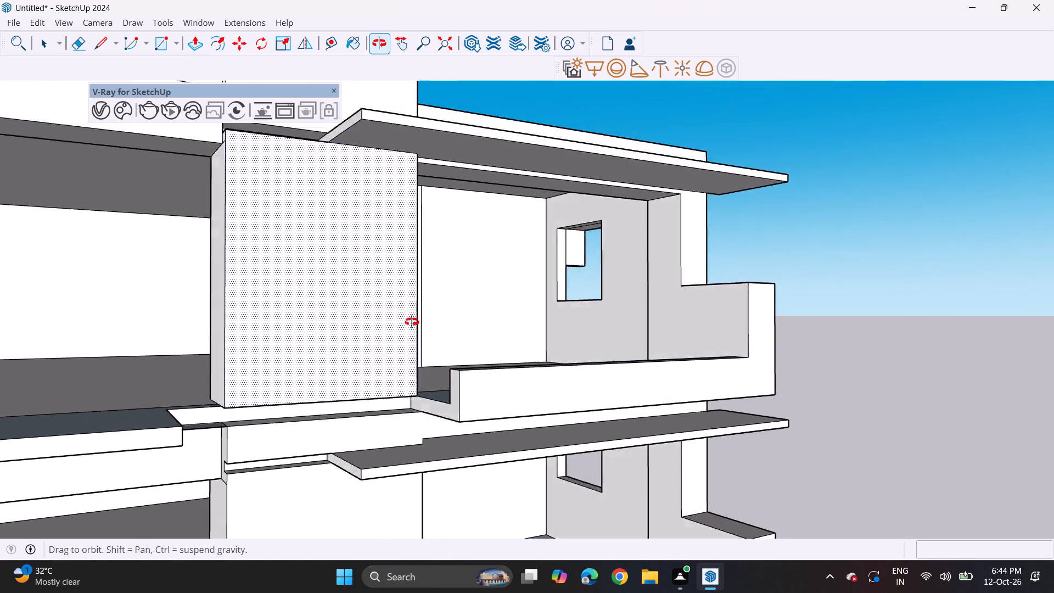
pyautogui.moveTo(412, 322); pyautogui.dragTo(301, 316, button='middle')
pyautogui.scroll(-3, 300, 316)
pyautogui.moveTo(186, 428); pyautogui.dragTo(508, 417, button='middle')
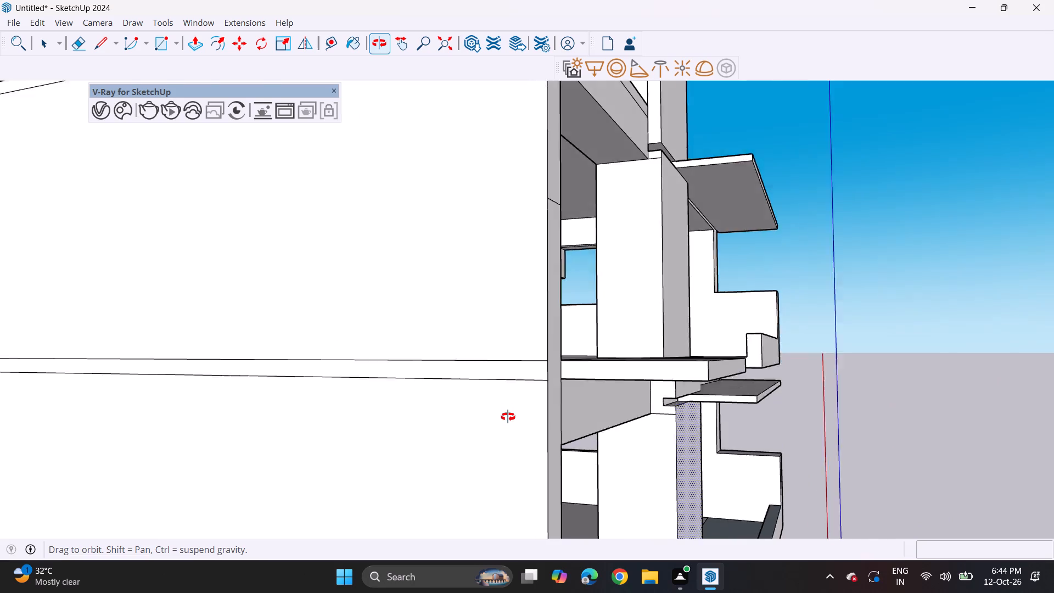
pyautogui.moveTo(508, 417); pyautogui.dragTo(496, 495, button='middle')
pyautogui.scroll(4, 665, 492)
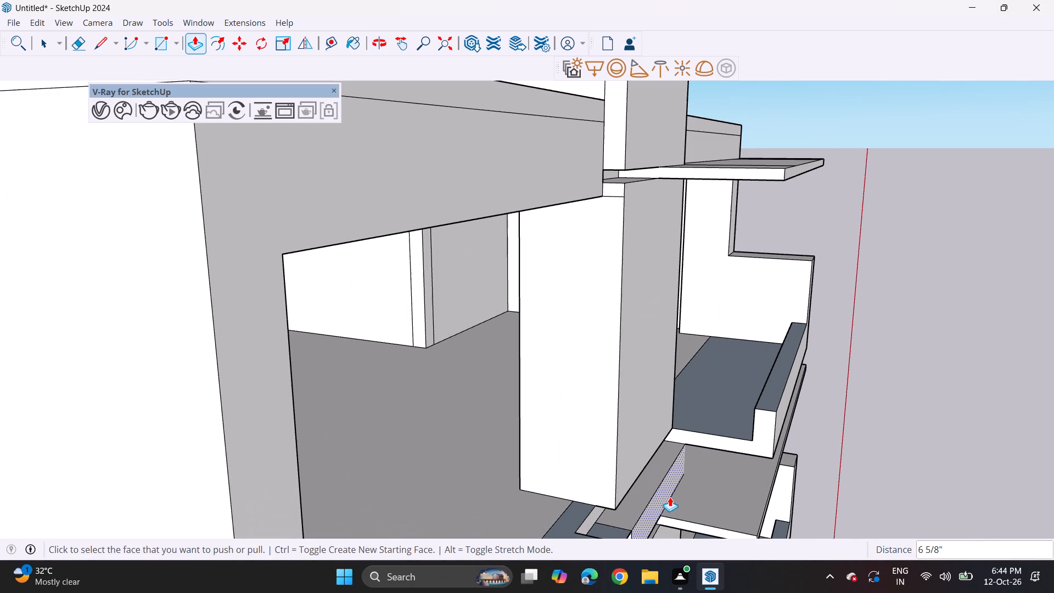
pyautogui.click(640, 430)
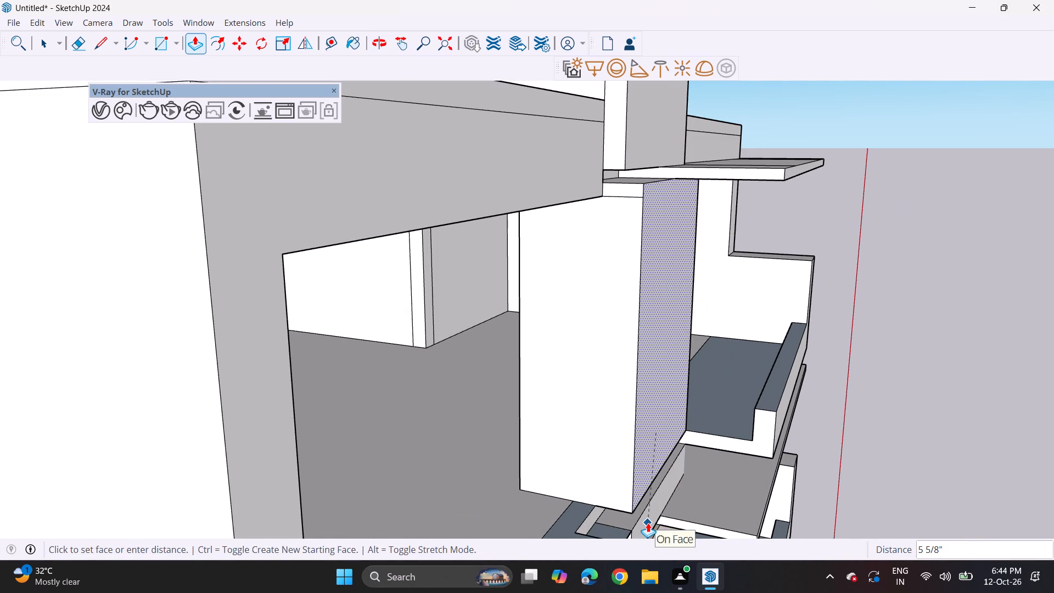
pyautogui.click(648, 523)
pyautogui.doubleClick(636, 137)
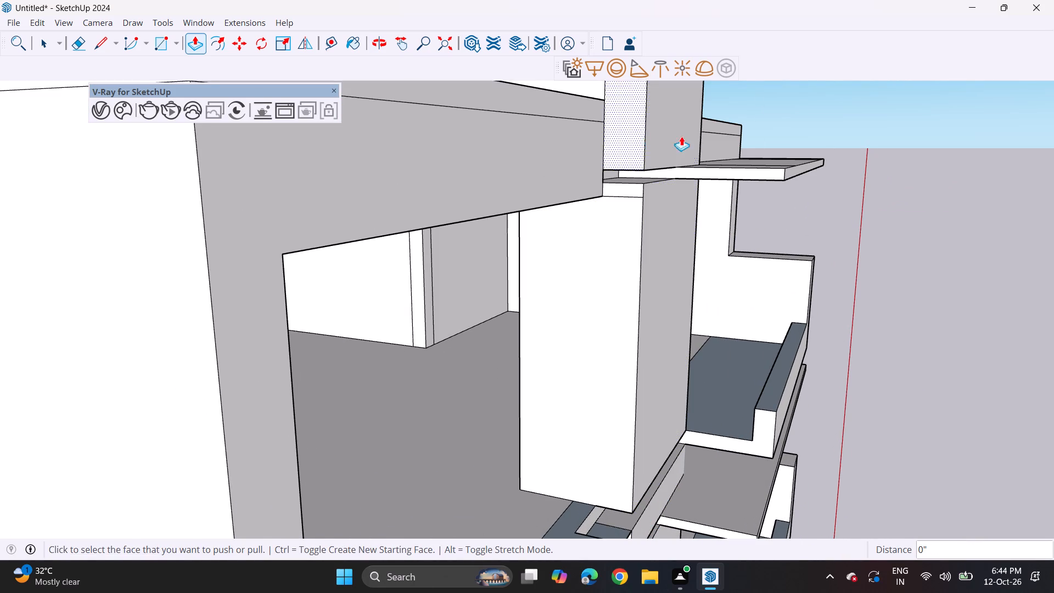
# Examine the front facade from the rooftop block down to the ground floor.
pyautogui.moveTo(696, 142); pyautogui.dragTo(462, 171, button='middle')
pyautogui.scroll(-14, 384, 186)
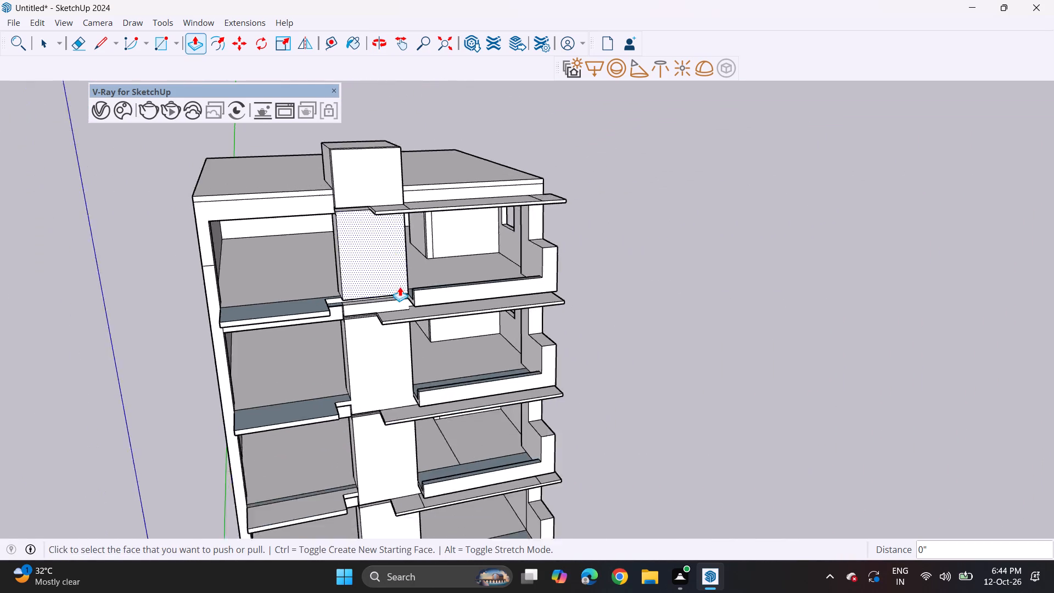
pyautogui.scroll(-1, 400, 287)
pyautogui.moveTo(428, 371); pyautogui.dragTo(346, 289, button='middle')
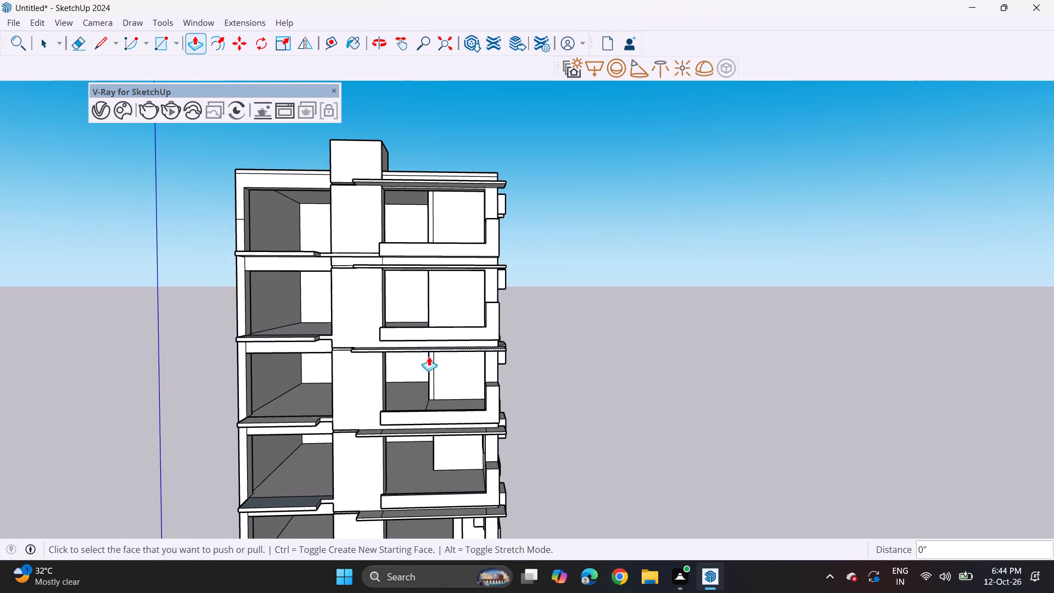
pyautogui.scroll(-2, 482, 377)
pyautogui.moveTo(470, 475); pyautogui.dragTo(528, 362, button='middle')
pyautogui.moveTo(522, 395); pyautogui.dragTo(483, 374, button='middle')
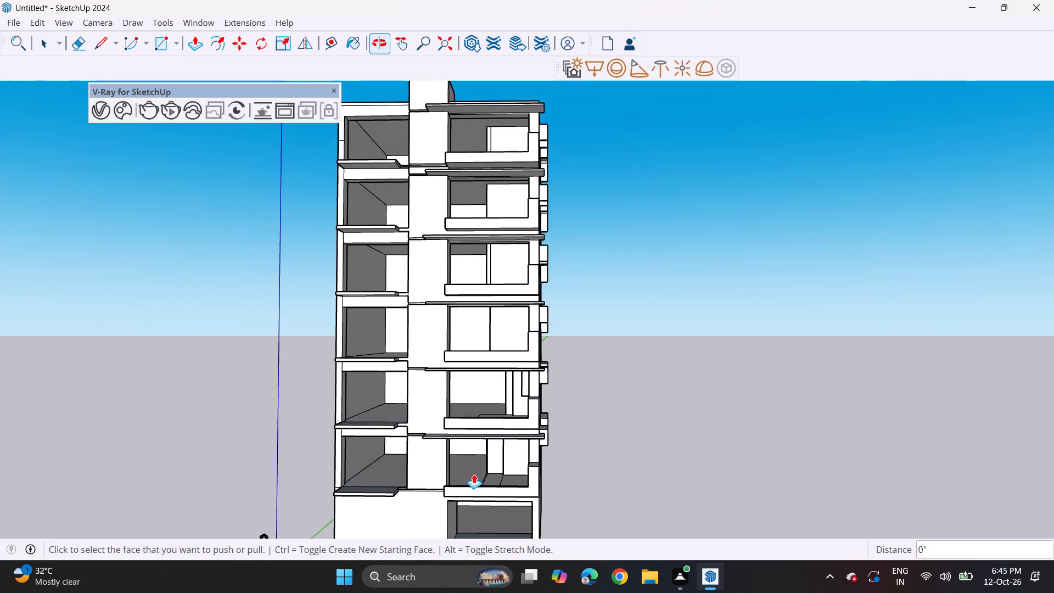
pyautogui.moveTo(474, 474); pyautogui.dragTo(485, 359, button='middle')
pyautogui.moveTo(487, 358); pyautogui.dragTo(438, 359, button='middle')
pyautogui.moveTo(491, 305); pyautogui.dragTo(536, 427, button='middle')
pyautogui.moveTo(548, 430); pyautogui.dragTo(498, 413, button='middle')
pyautogui.scroll(1, 521, 415)
pyautogui.middleClick(485, 425)
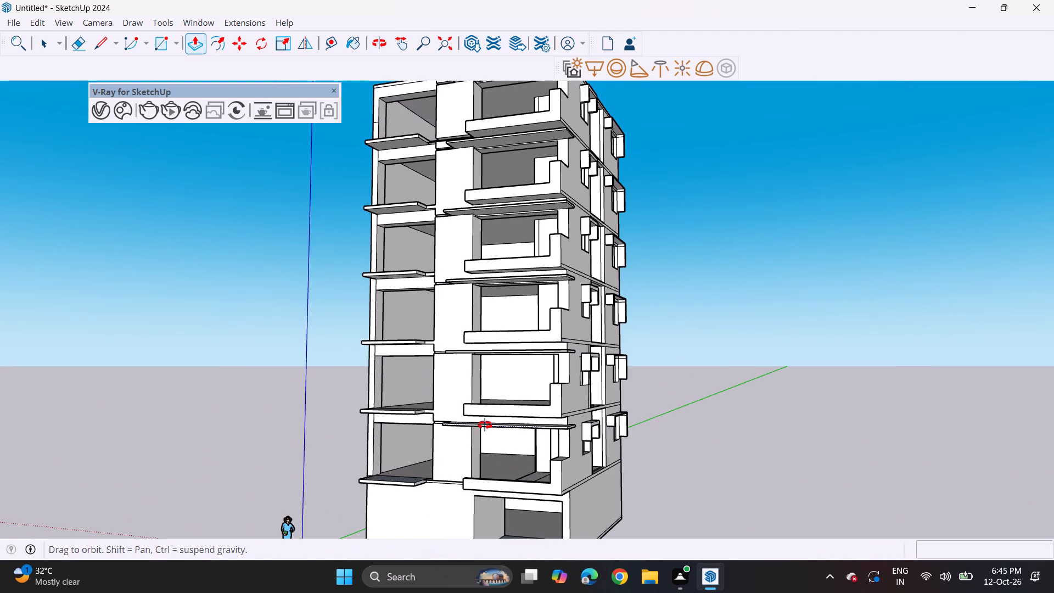
pyautogui.keyDown('shift'); pyautogui.moveTo(496, 416); pyautogui.dragTo(525, 317, button='middle'); pyautogui.keyUp('shift')
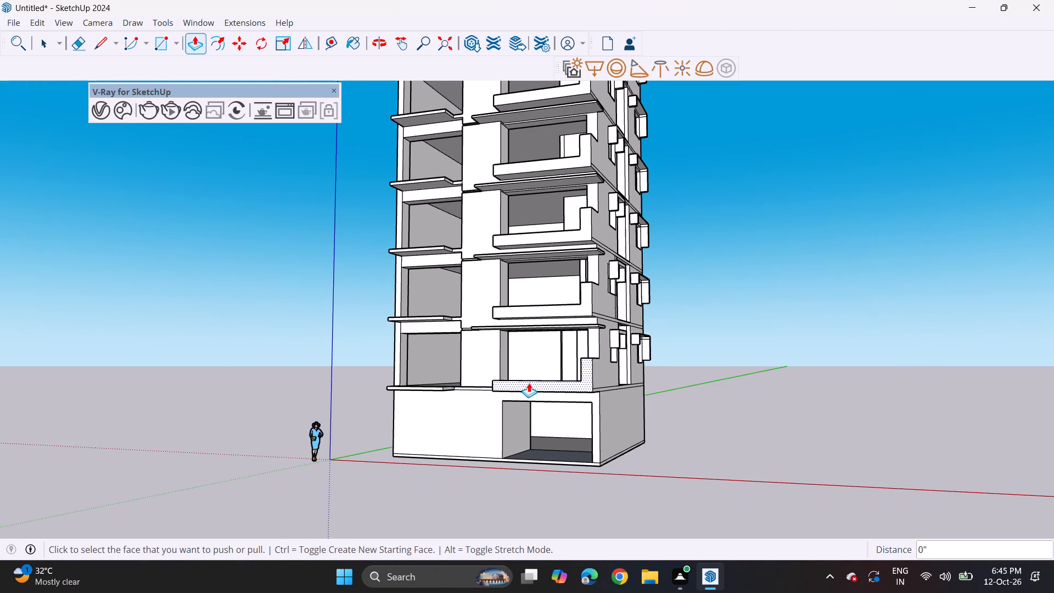
# Draw a full-width rectangle about 6 9/16" by 33' 1 1/8" across the front wall just above the ground-floor opening.
pyautogui.scroll(6, 491, 401)
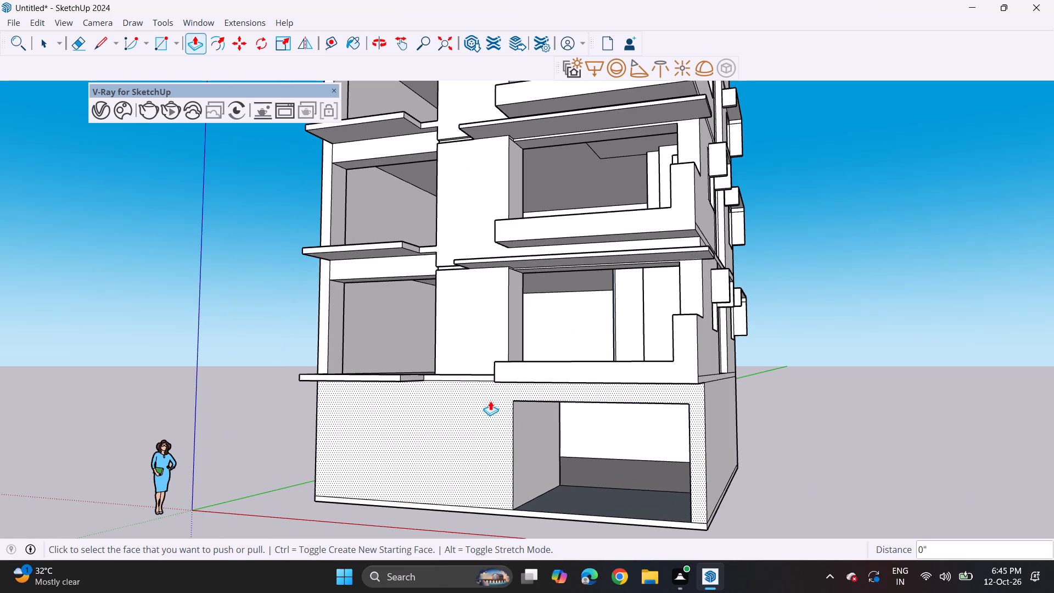
pyautogui.moveTo(495, 384); pyautogui.dragTo(597, 378, button='middle')
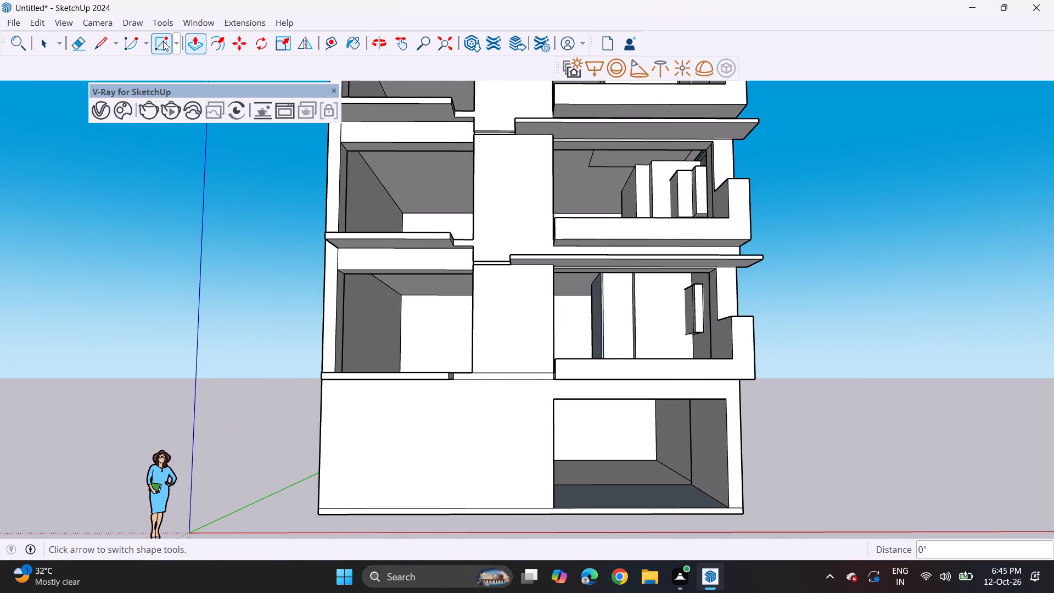
pyautogui.click(163, 41)
pyautogui.scroll(9, 721, 394)
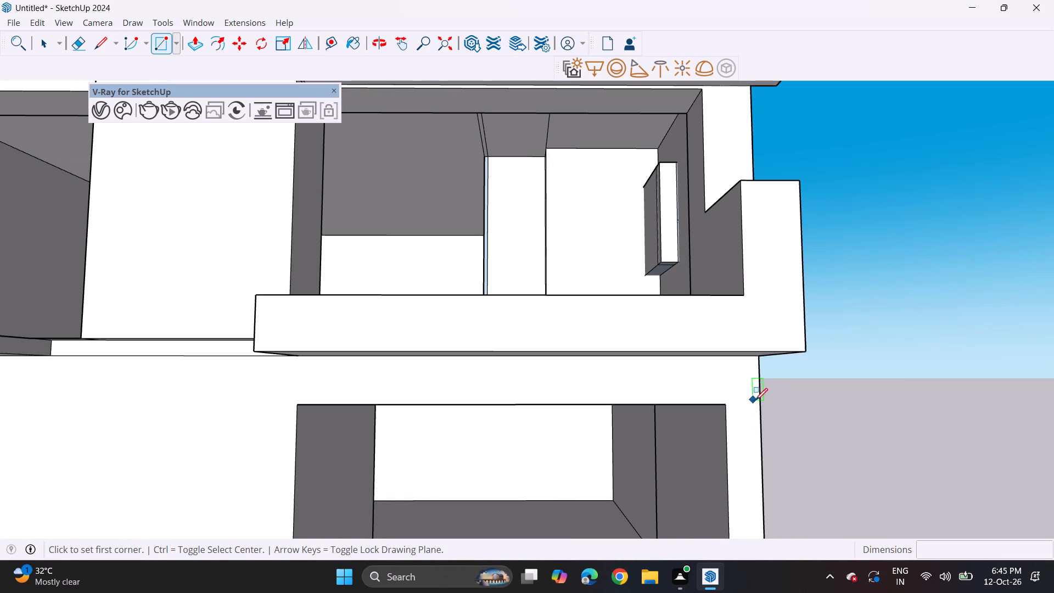
pyautogui.click(761, 399)
pyautogui.scroll(-4, 226, 362)
pyautogui.keyDown('shift'); pyautogui.moveTo(148, 360); pyautogui.dragTo(162, 355, button='middle'); pyautogui.keyUp('shift')
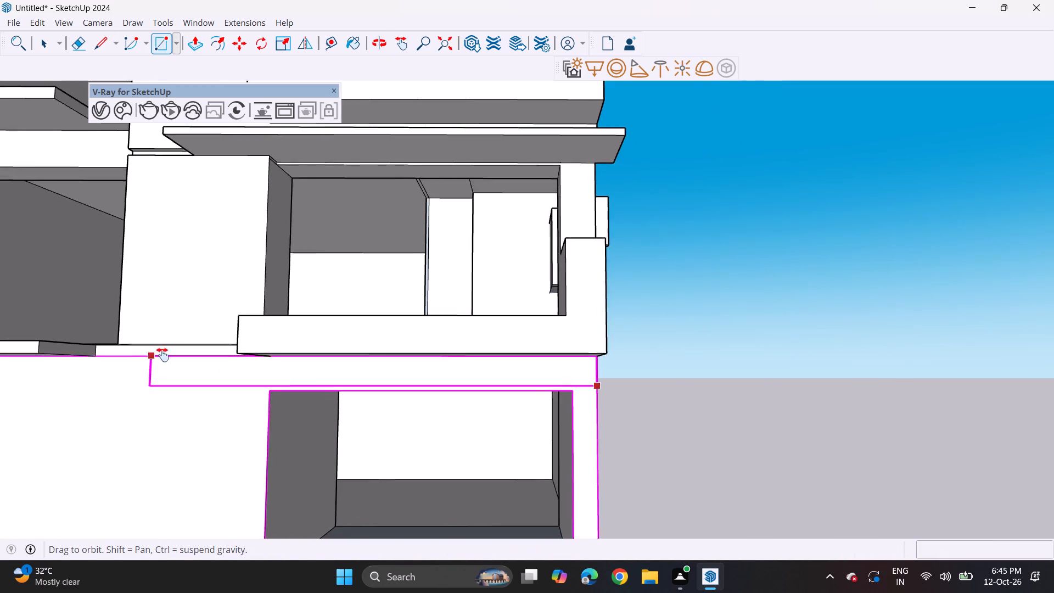
pyautogui.keyDown('shift'); pyautogui.moveTo(162, 355); pyautogui.dragTo(542, 346, button='middle'); pyautogui.keyUp('shift')
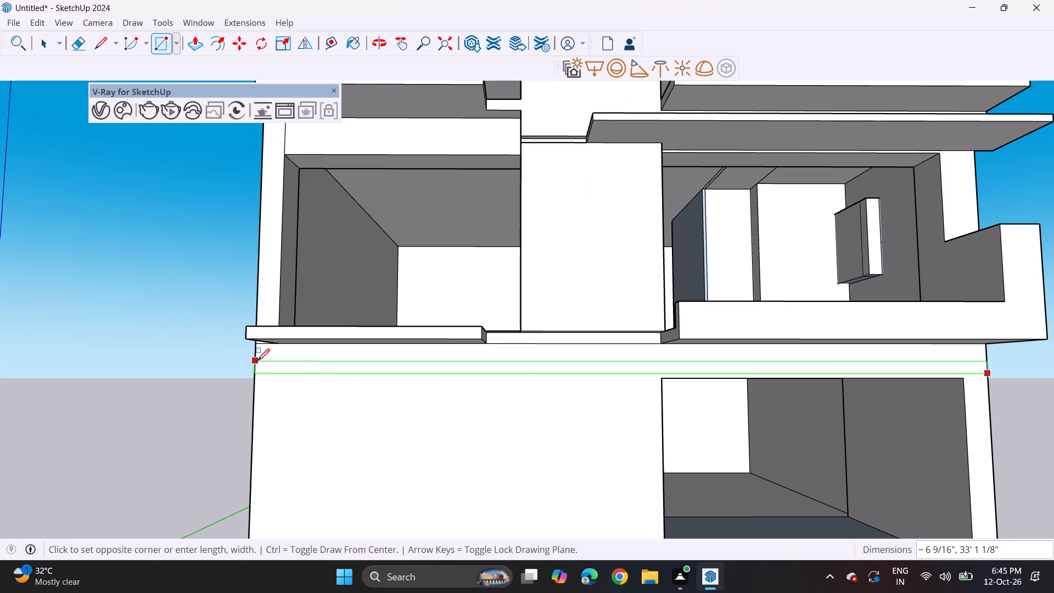
pyautogui.click(257, 361)
# Pull the outlined strip above the ground-floor opening outward into a full-width projecting slab.
pyautogui.moveTo(843, 392); pyautogui.dragTo(798, 392, button='middle')
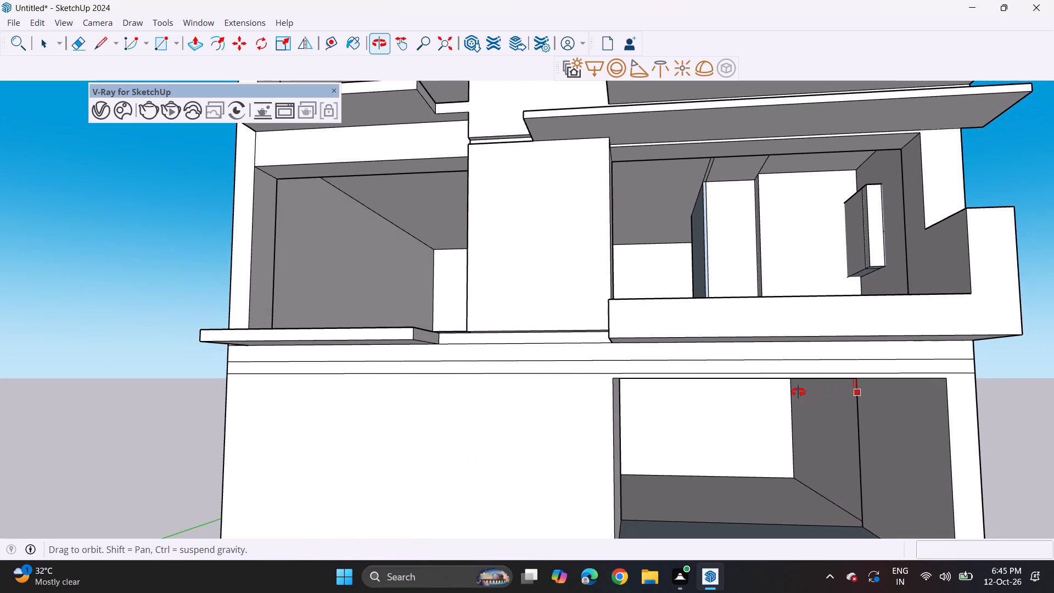
pyautogui.moveTo(798, 392); pyautogui.dragTo(784, 392, button='middle')
pyautogui.moveTo(778, 391); pyautogui.dragTo(584, 398, button='middle')
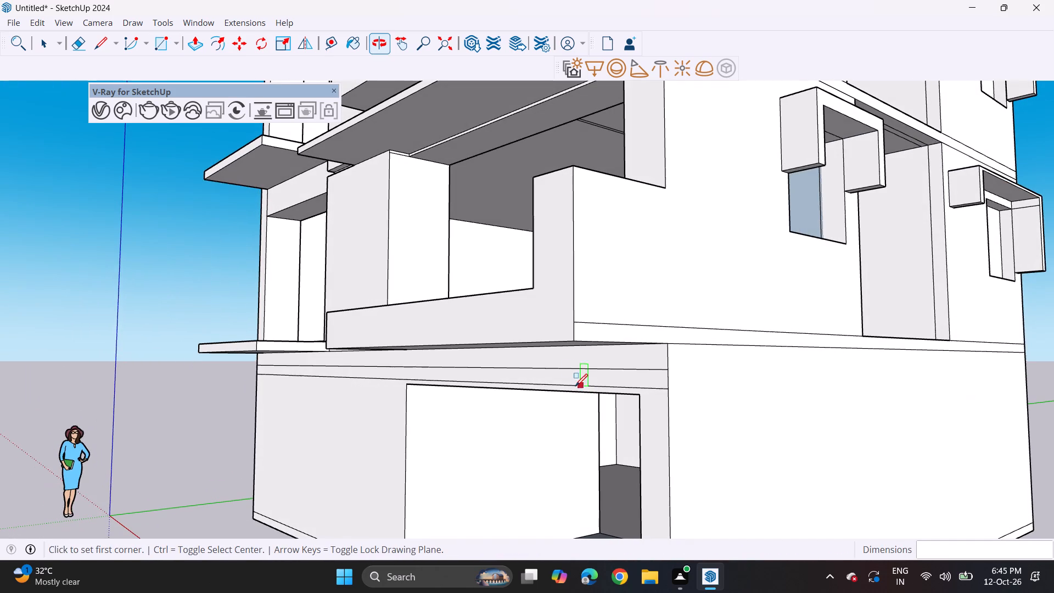
pyautogui.click(187, 40)
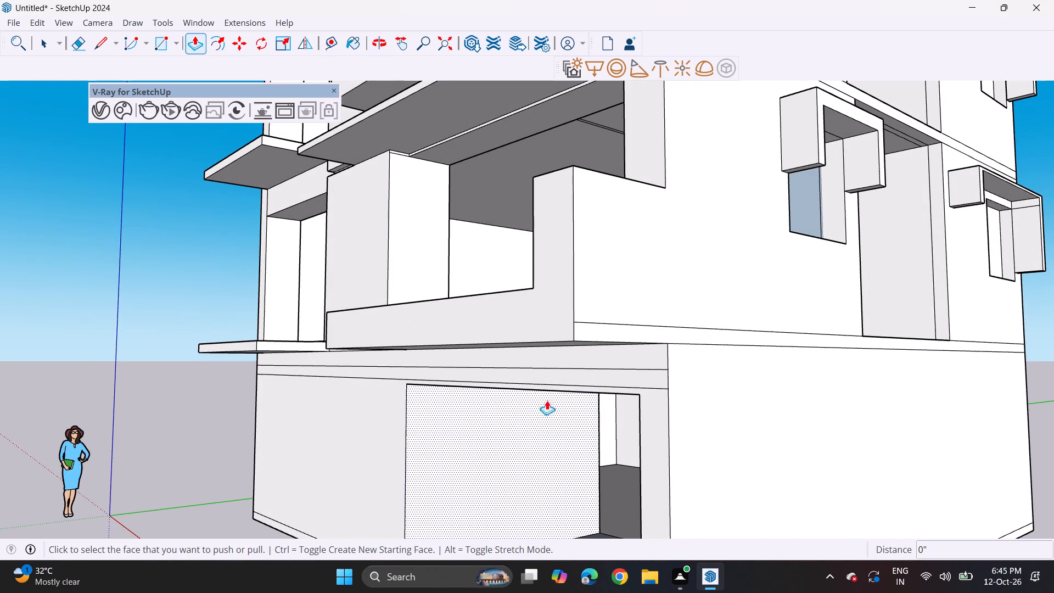
pyautogui.click(581, 378)
pyautogui.click(326, 365)
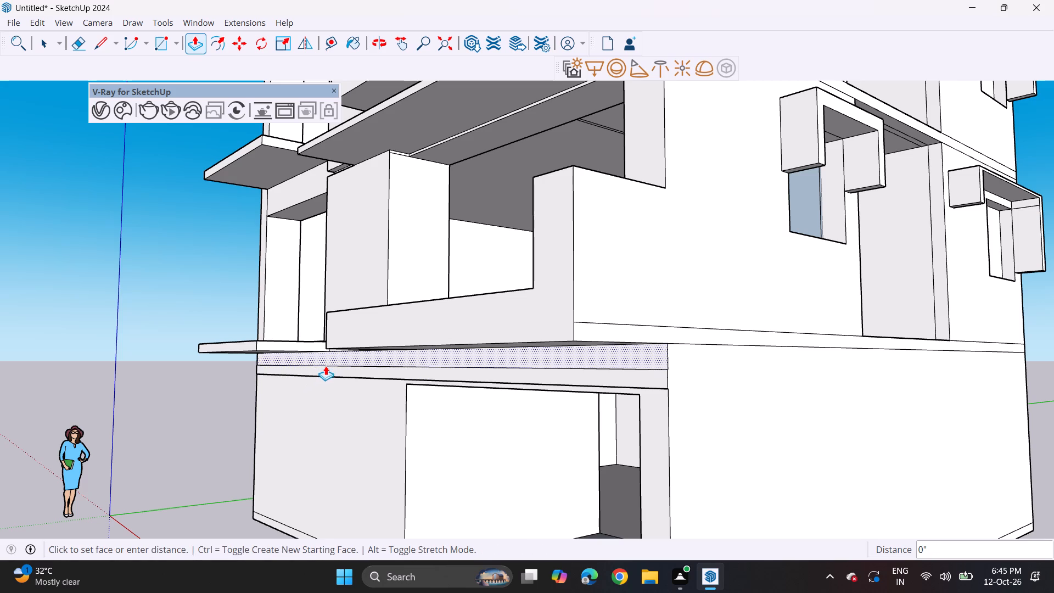
pyautogui.hotkey('ctrl', 'z')
pyautogui.click(376, 367)
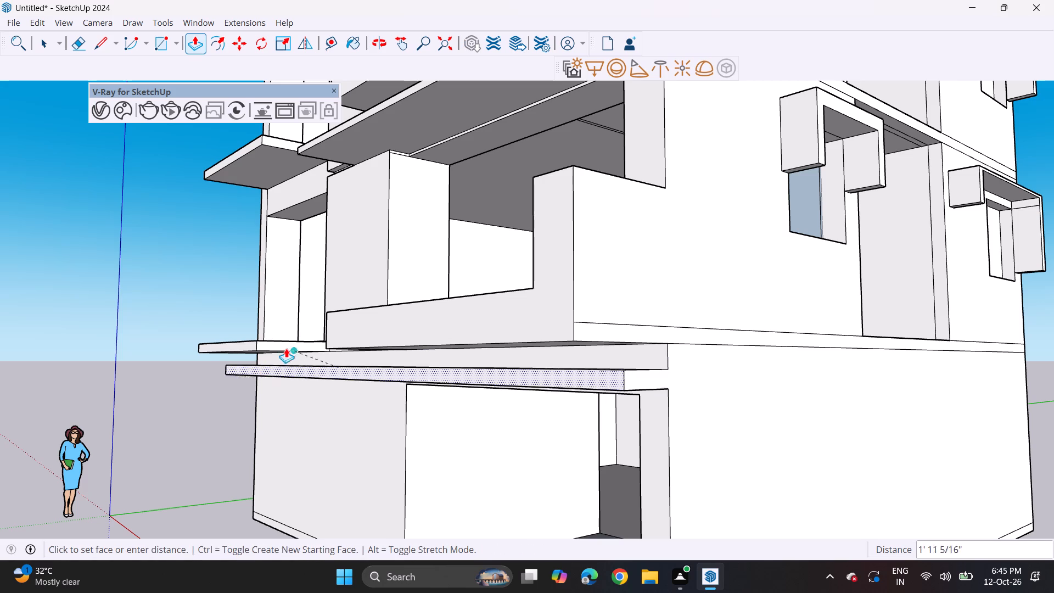
pyautogui.click(256, 341)
# Thicken the new full-width slab by pulling its underside down about 2 7/16" and a further 3 7/16".
pyautogui.moveTo(332, 362); pyautogui.dragTo(400, 362, button='middle')
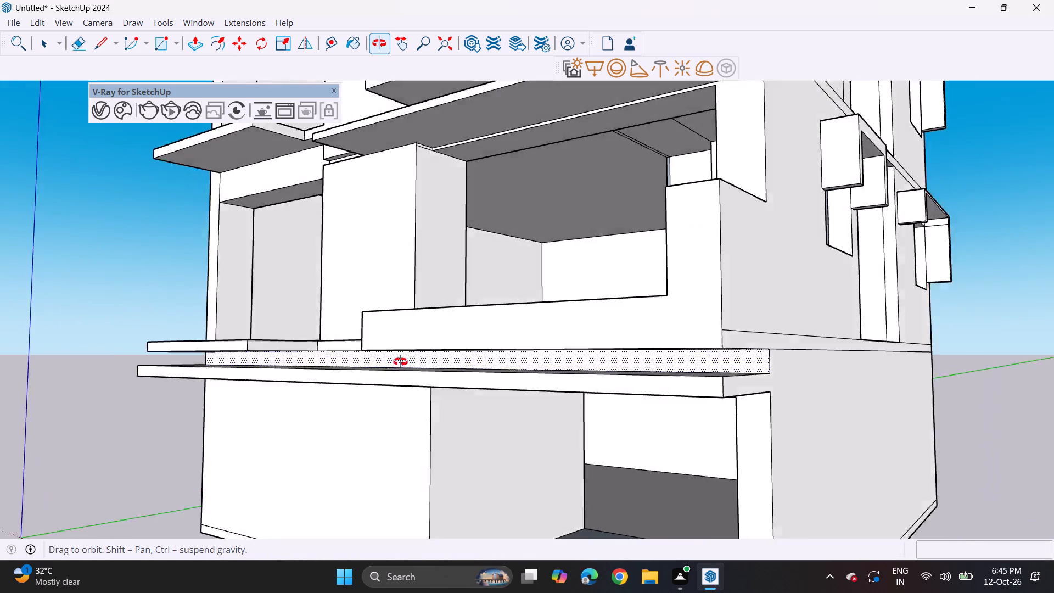
pyautogui.moveTo(400, 362); pyautogui.dragTo(442, 313, button='middle')
pyautogui.click(492, 339)
pyautogui.click(492, 345)
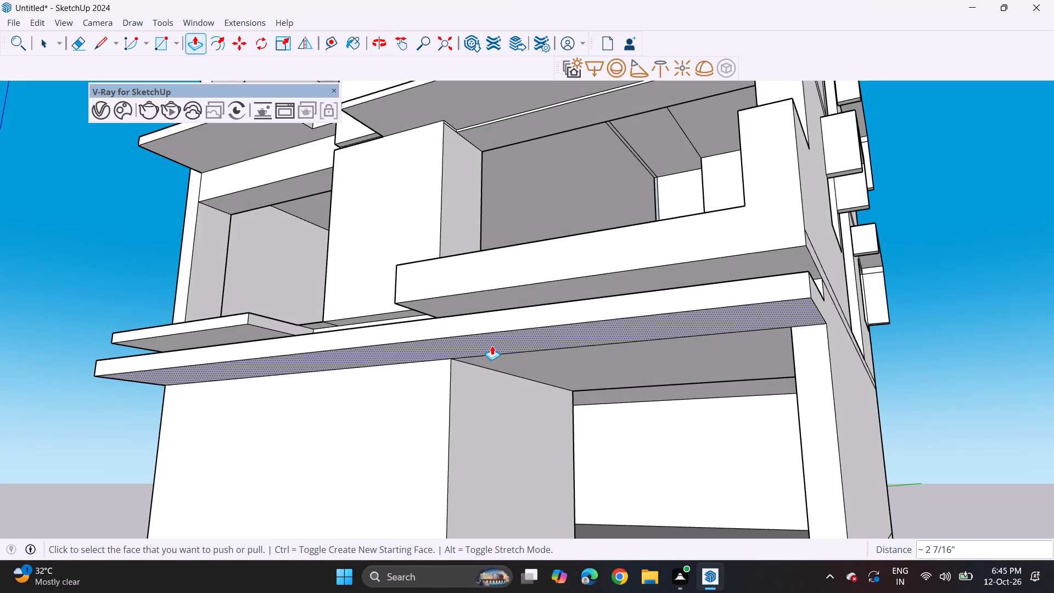
pyautogui.click(562, 341)
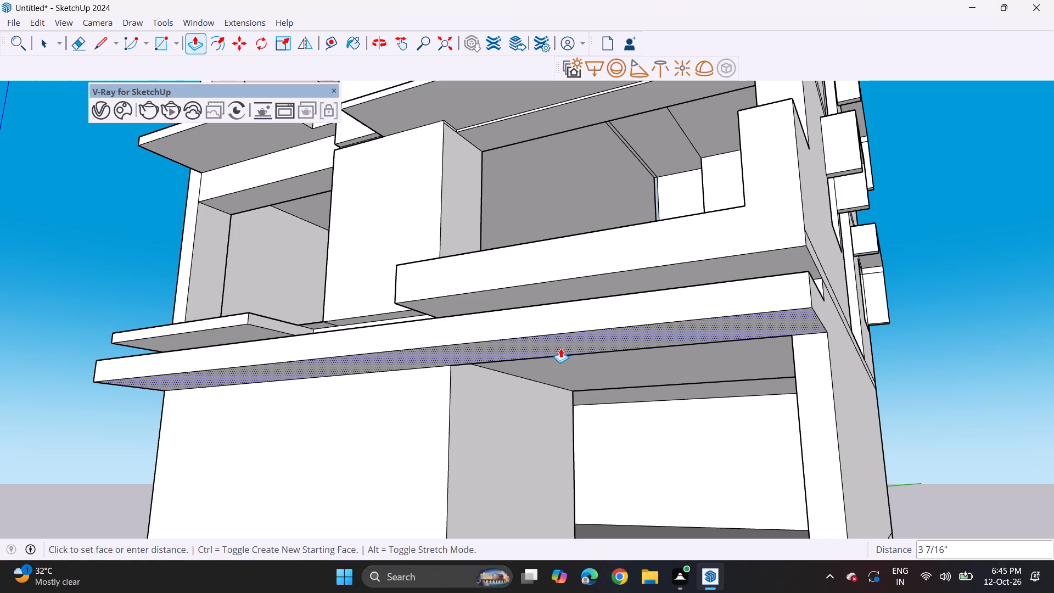
pyautogui.click(560, 348)
# Pull the thin base strip along the ground floor's front out 3' 10 5/8", flush with the projecting slab above.
pyautogui.moveTo(558, 390); pyautogui.dragTo(634, 388, button='middle')
pyautogui.scroll(-8, 638, 377)
pyautogui.moveTo(637, 377); pyautogui.dragTo(594, 454, button='middle')
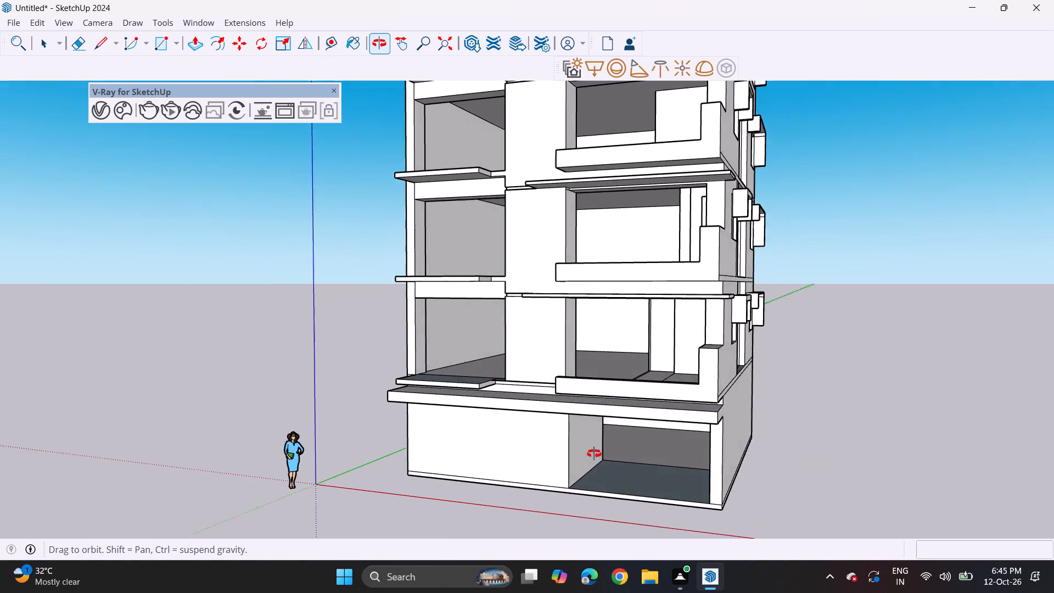
pyautogui.moveTo(594, 454); pyautogui.dragTo(583, 445, button='middle')
pyautogui.keyDown('shift'); pyautogui.moveTo(629, 421); pyautogui.dragTo(557, 450, button='middle'); pyautogui.keyUp('shift')
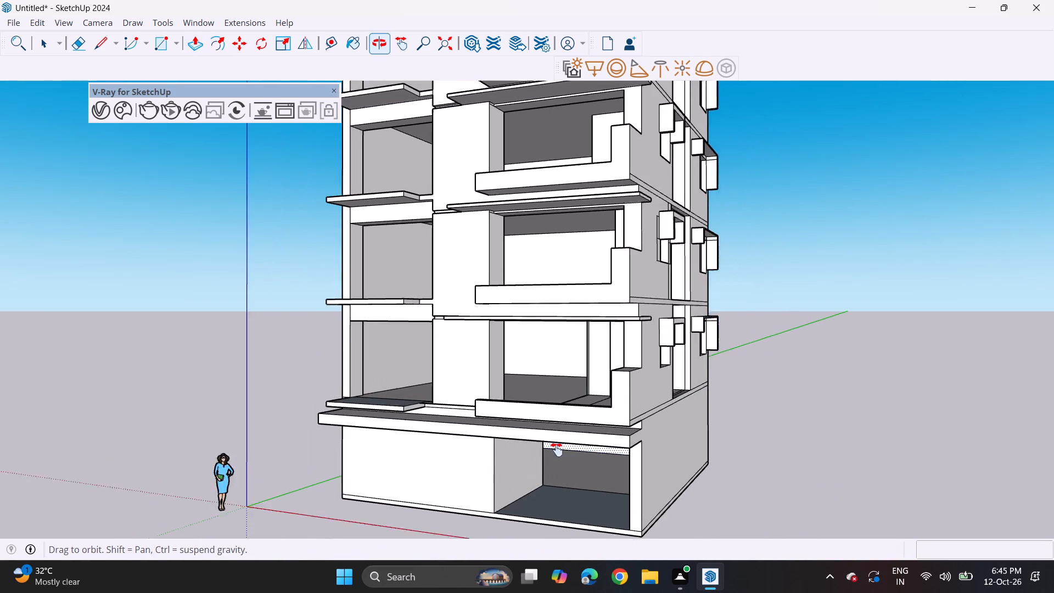
pyautogui.keyDown('shift'); pyautogui.moveTo(557, 450); pyautogui.dragTo(555, 443, button='middle'); pyautogui.keyUp('shift')
pyautogui.moveTo(574, 428); pyautogui.dragTo(583, 360, button='middle')
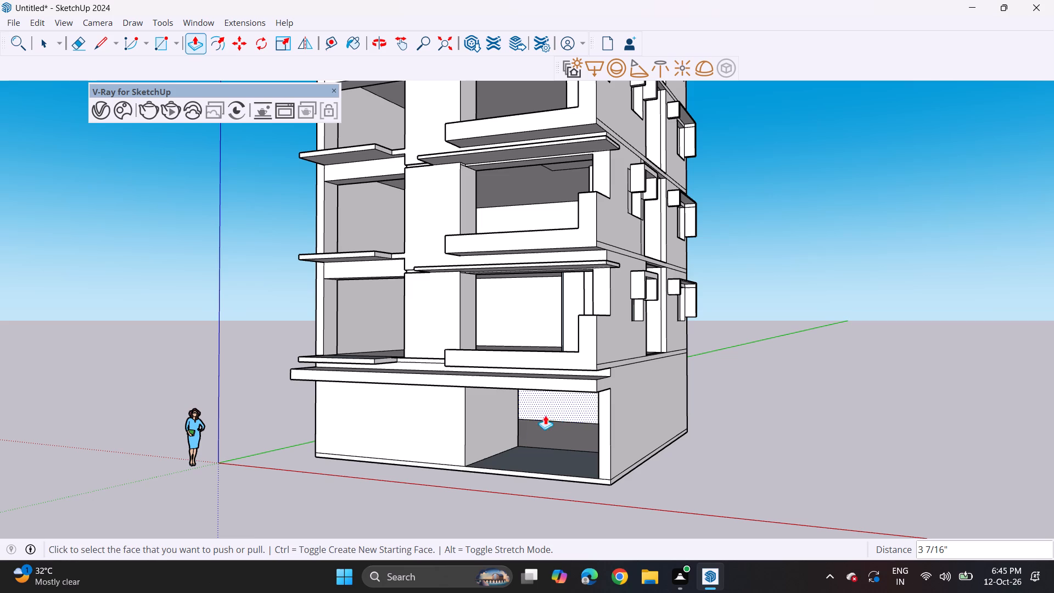
pyautogui.click(530, 478)
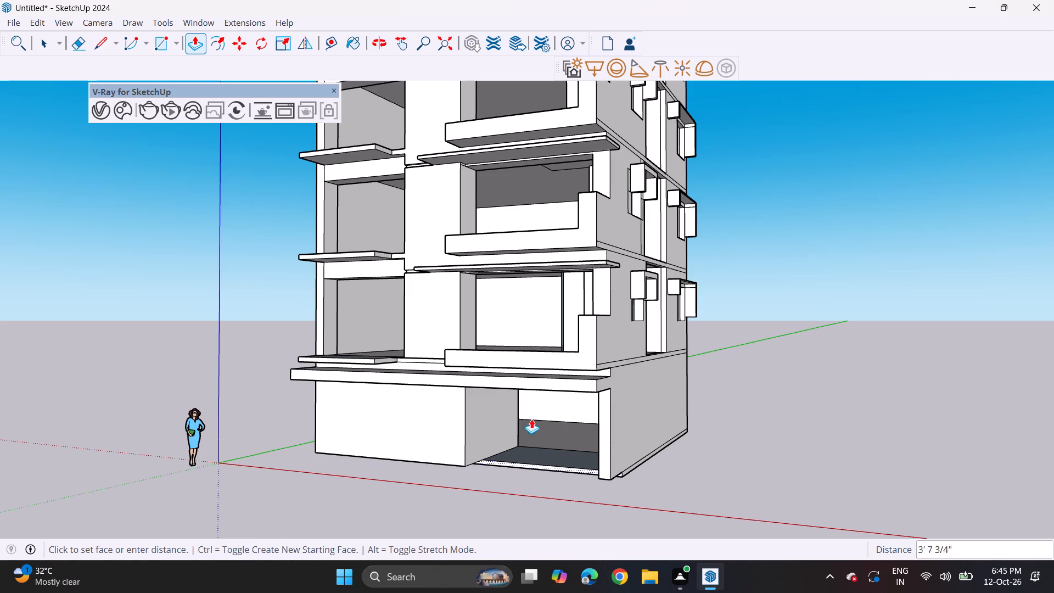
pyautogui.click(534, 386)
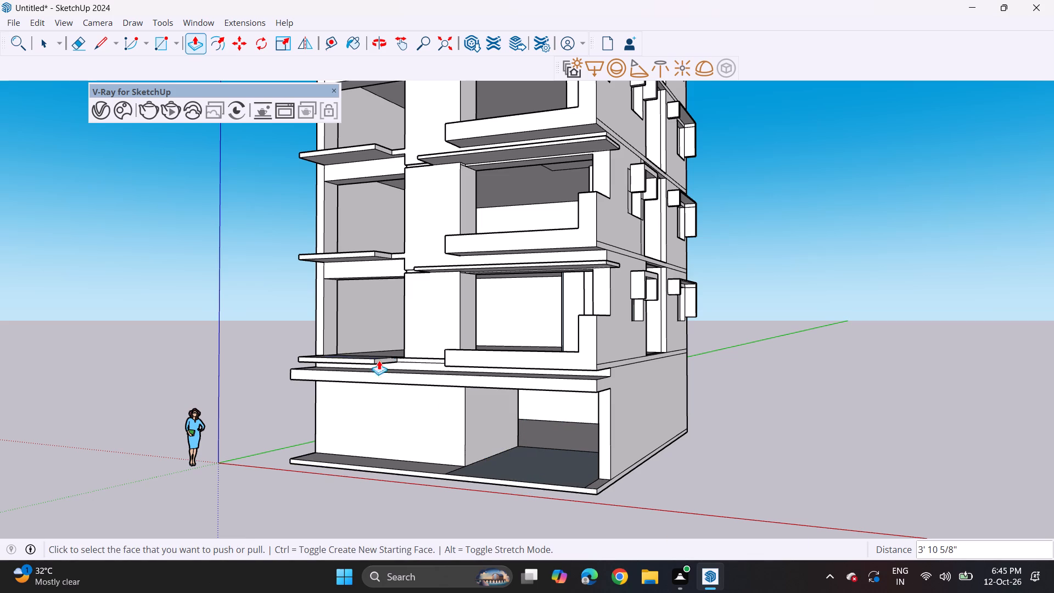
# Erase the two short edges crossing the facade's narrow left wall strip just above the ground-floor canopy slab.
pyautogui.moveTo(301, 327); pyautogui.dragTo(468, 371, button='middle')
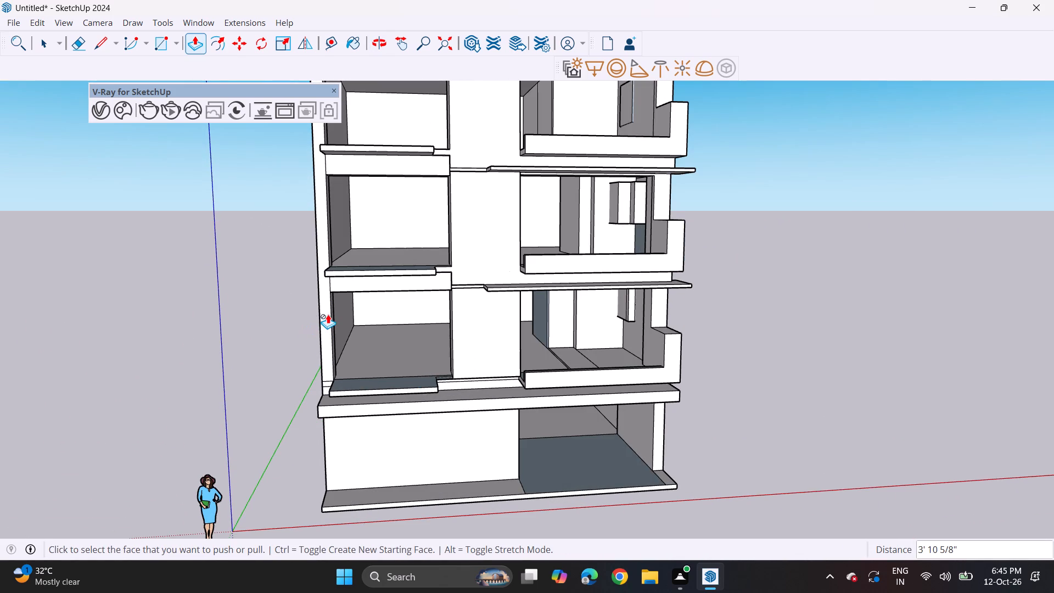
pyautogui.moveTo(300, 372); pyautogui.dragTo(409, 344, button='middle')
pyautogui.scroll(7, 405, 405)
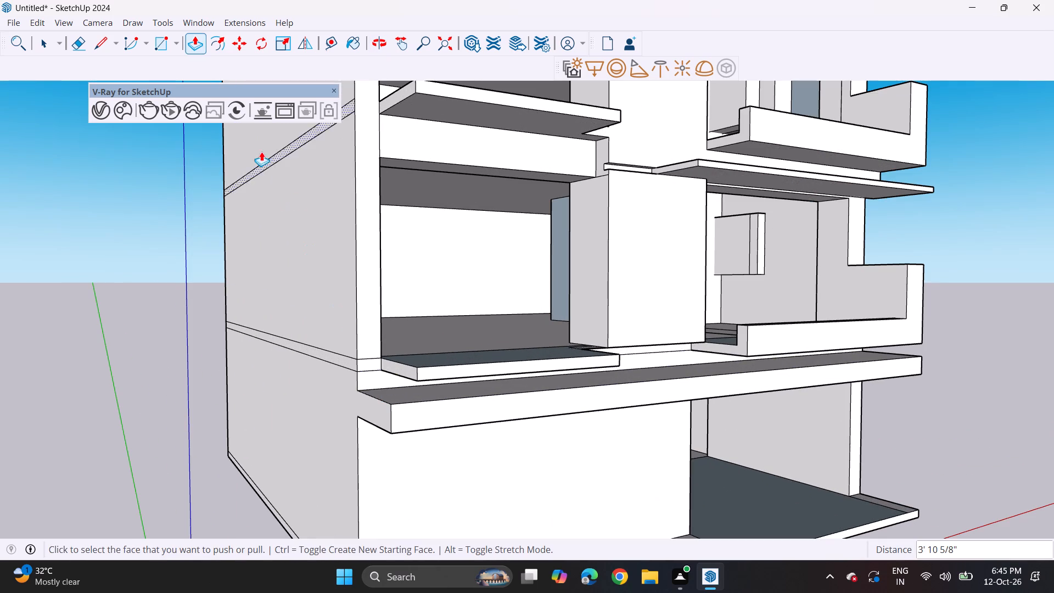
pyautogui.click(85, 49)
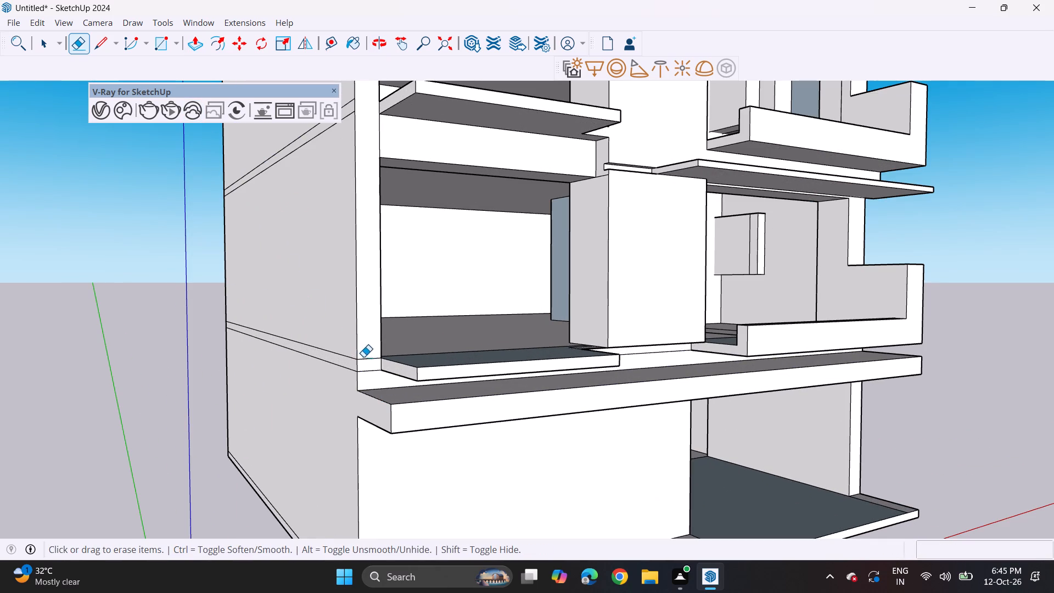
pyautogui.moveTo(363, 357); pyautogui.dragTo(367, 374)
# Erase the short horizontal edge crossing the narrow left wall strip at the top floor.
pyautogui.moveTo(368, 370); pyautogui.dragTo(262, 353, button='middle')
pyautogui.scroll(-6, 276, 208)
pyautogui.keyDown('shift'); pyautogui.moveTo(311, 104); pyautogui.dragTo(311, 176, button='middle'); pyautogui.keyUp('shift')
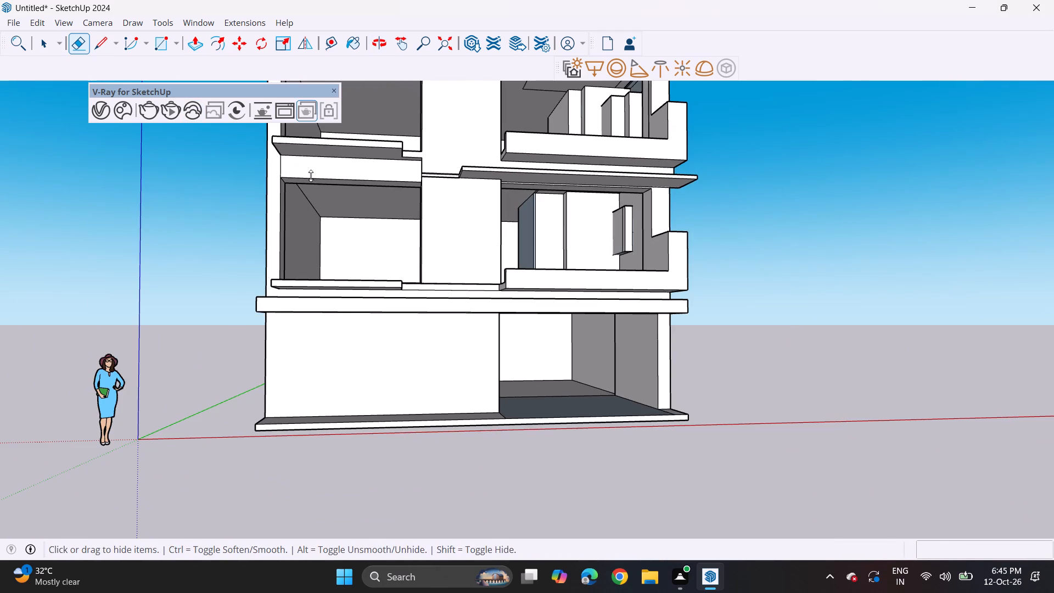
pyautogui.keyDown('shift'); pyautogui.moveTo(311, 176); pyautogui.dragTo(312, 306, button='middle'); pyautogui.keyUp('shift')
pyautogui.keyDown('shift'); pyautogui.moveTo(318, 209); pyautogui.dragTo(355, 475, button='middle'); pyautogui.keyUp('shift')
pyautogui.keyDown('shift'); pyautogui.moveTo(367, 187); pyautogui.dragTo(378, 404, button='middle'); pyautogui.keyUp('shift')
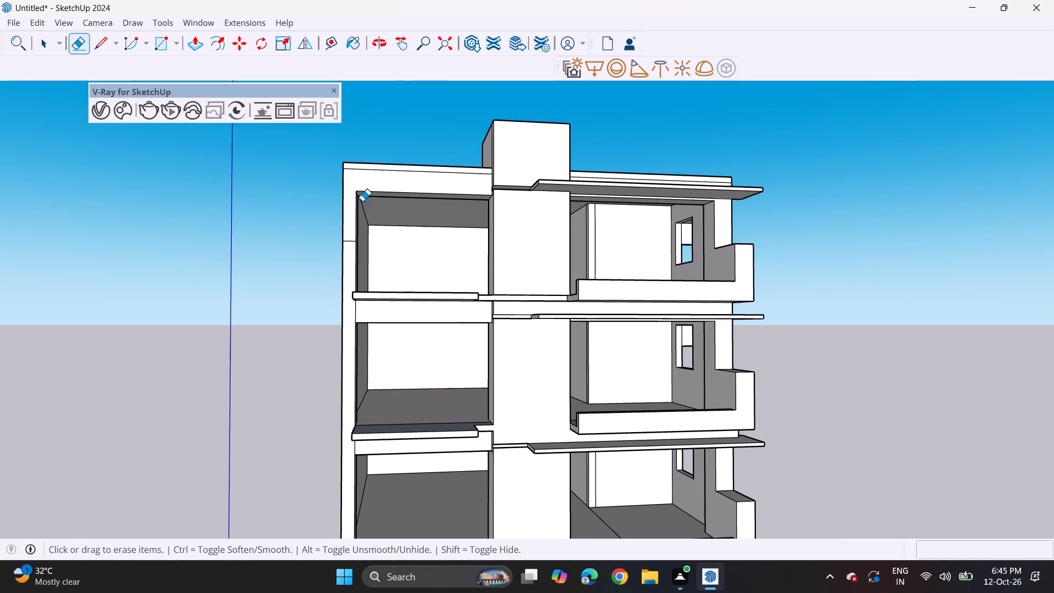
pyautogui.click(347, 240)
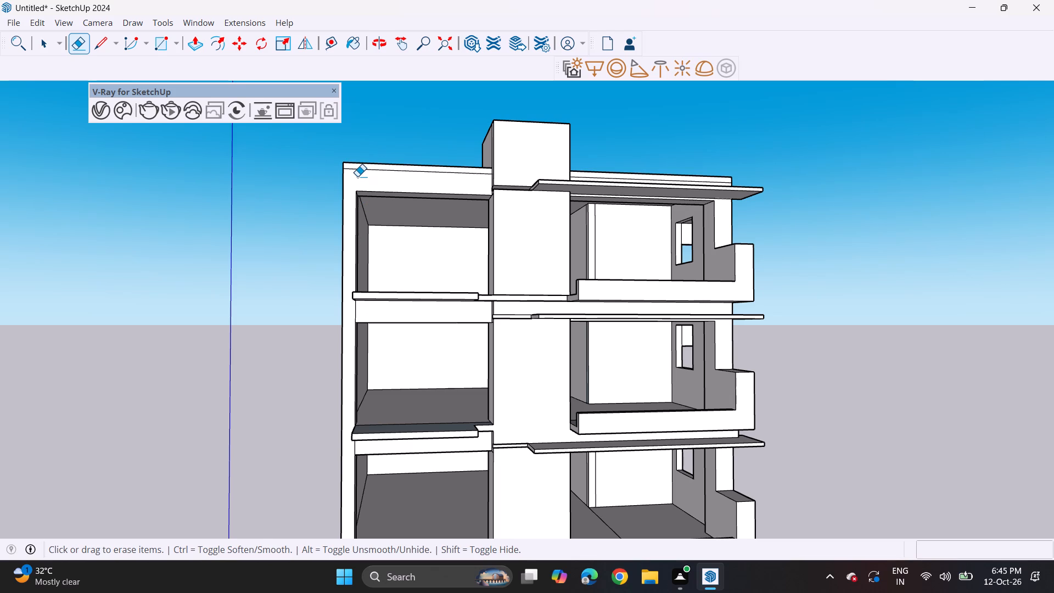
# Draw a short horizontal line across the narrow left wall strip beside the top-floor opening.
pyautogui.scroll(-6, 357, 176)
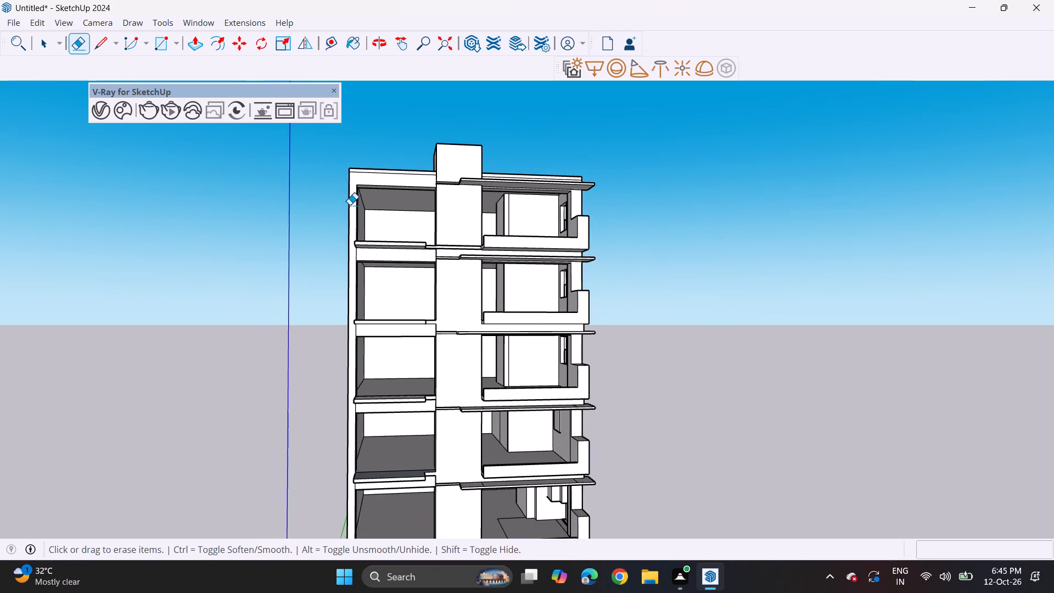
pyautogui.scroll(7, 350, 205)
pyautogui.click(95, 51)
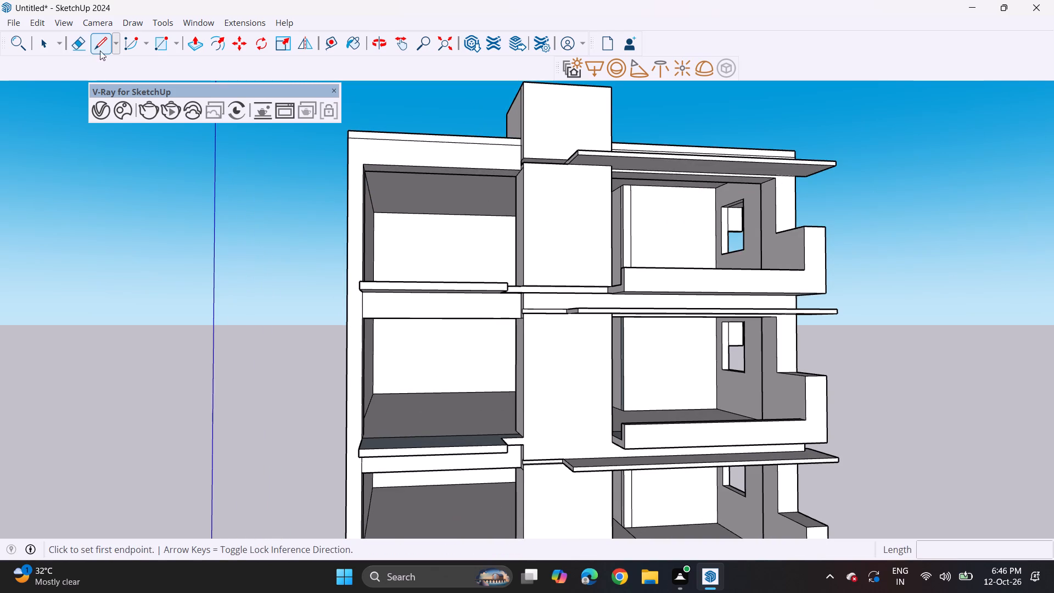
pyautogui.scroll(3, 394, 200)
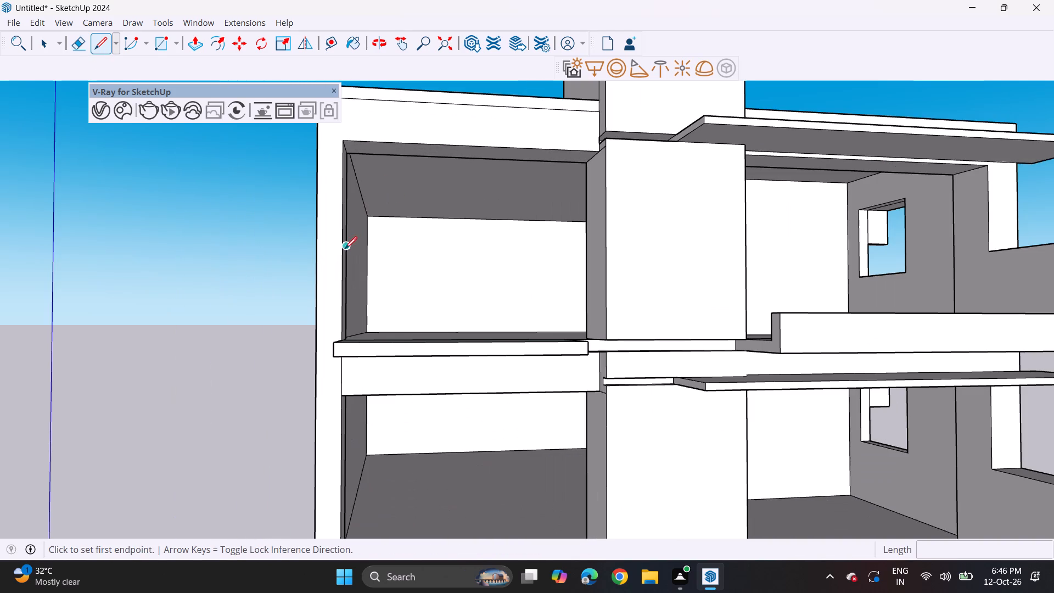
pyautogui.click(344, 252)
pyautogui.click(316, 253)
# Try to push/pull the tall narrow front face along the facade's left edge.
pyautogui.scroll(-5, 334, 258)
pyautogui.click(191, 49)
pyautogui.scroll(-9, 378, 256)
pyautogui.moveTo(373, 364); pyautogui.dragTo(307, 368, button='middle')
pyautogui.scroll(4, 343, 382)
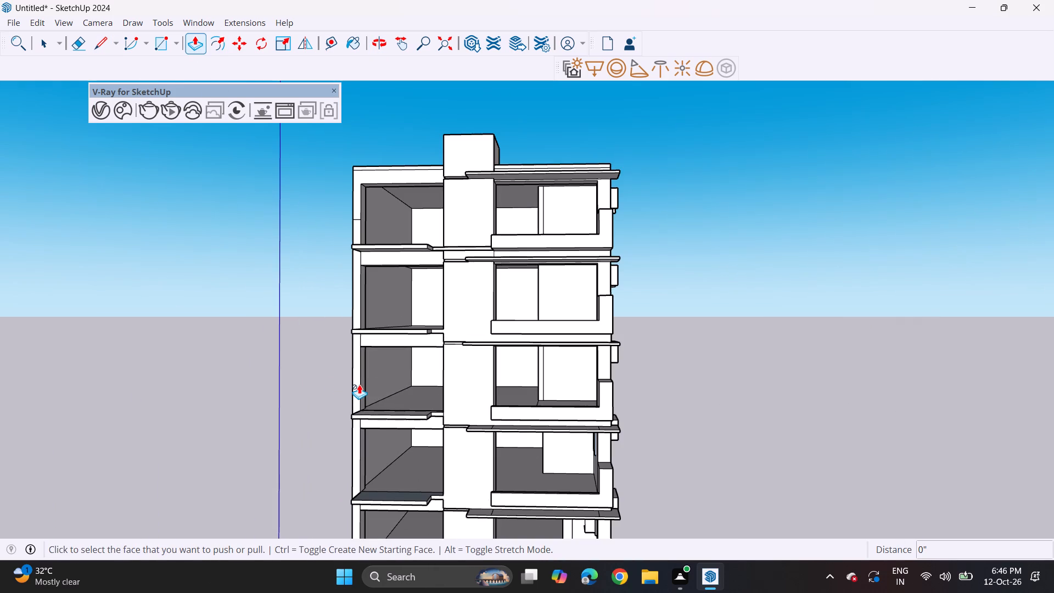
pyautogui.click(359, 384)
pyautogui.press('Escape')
# Draw a vertical line about 9 5/16" long from the left strip's inner edge at the first-floor slab down to the canopy slab.
pyautogui.scroll(4, 358, 382)
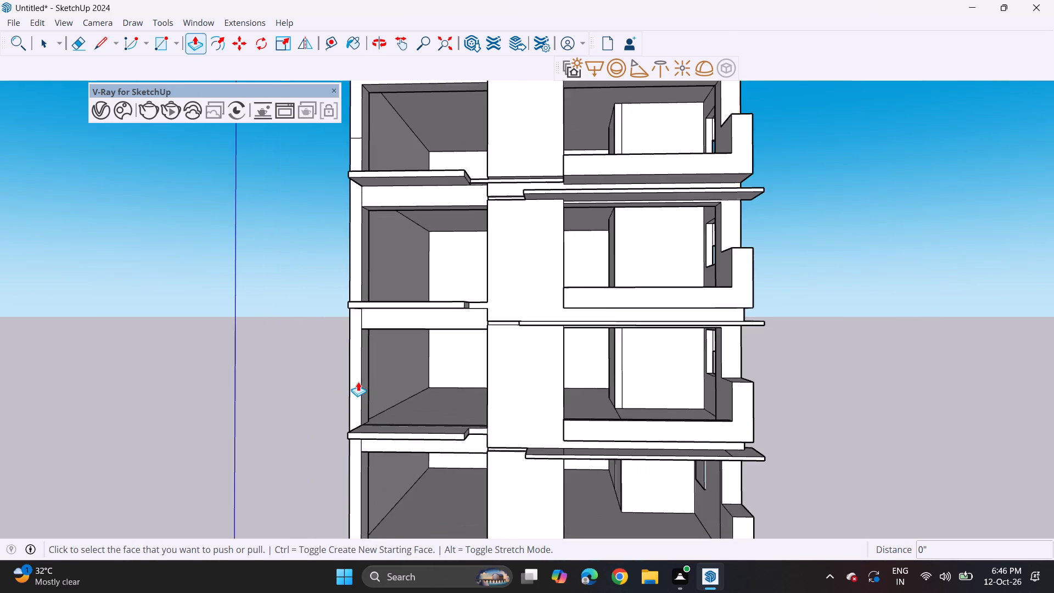
pyautogui.scroll(2, 358, 382)
pyautogui.moveTo(356, 373); pyautogui.dragTo(483, 355, button='middle')
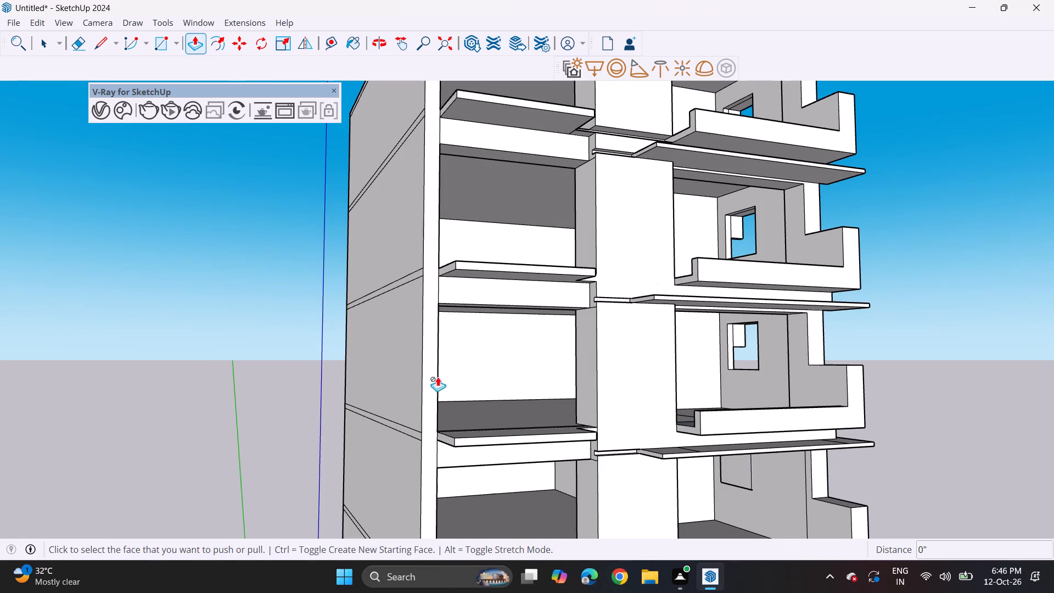
pyautogui.scroll(-8, 434, 377)
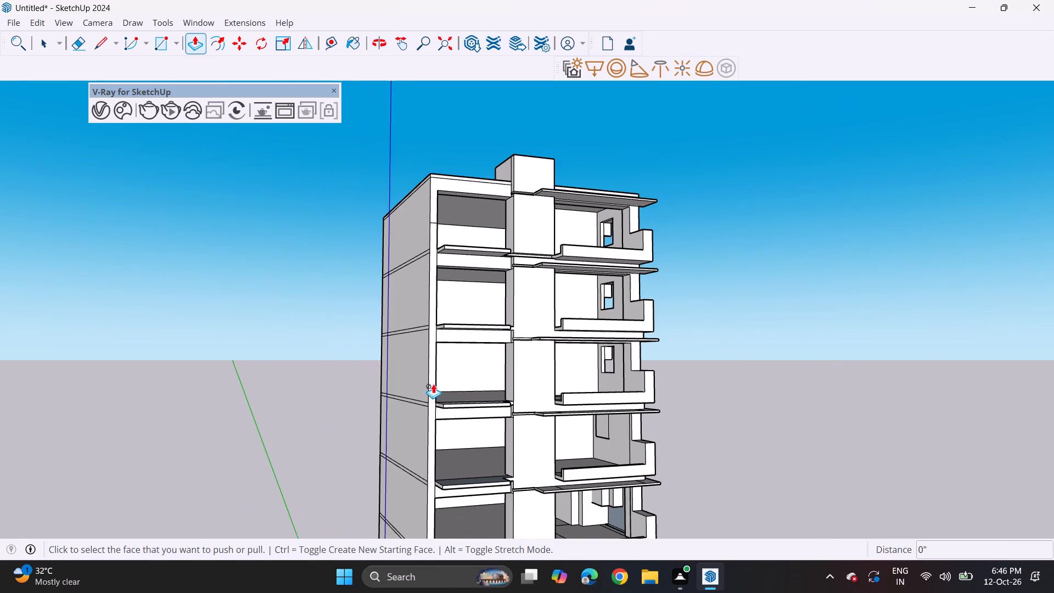
pyautogui.moveTo(441, 435); pyautogui.dragTo(419, 281, button='middle')
pyautogui.scroll(6, 403, 391)
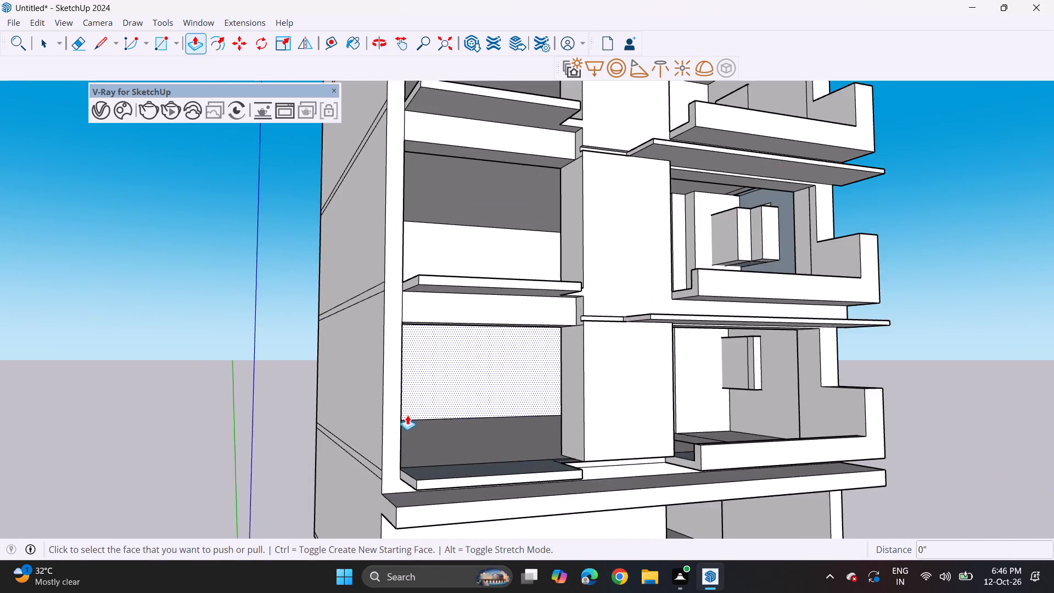
pyautogui.scroll(3, 404, 427)
pyautogui.scroll(-7, 387, 445)
pyautogui.moveTo(388, 446); pyautogui.dragTo(385, 355, button='middle')
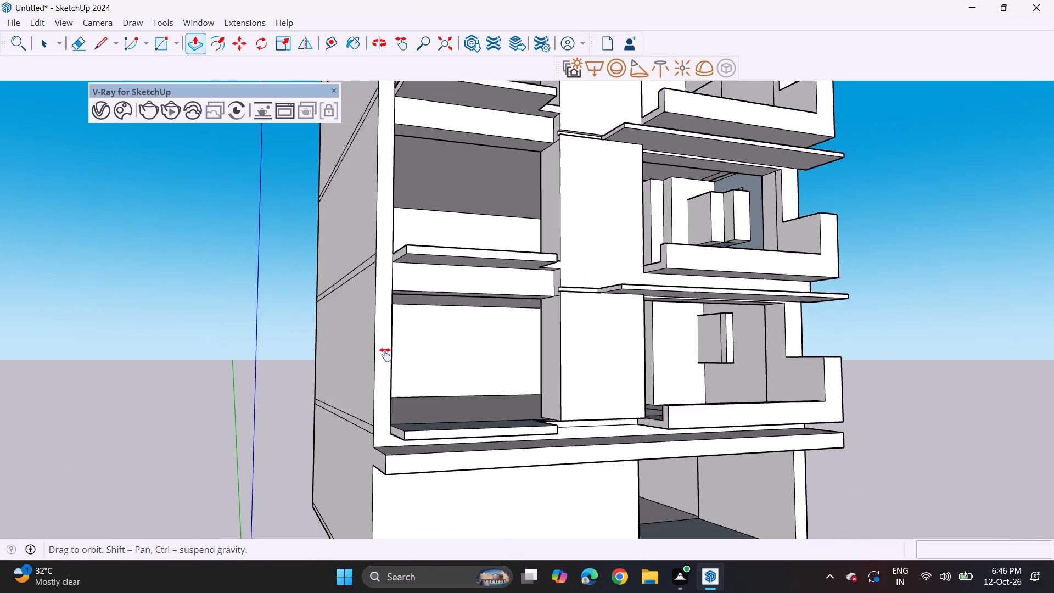
pyautogui.moveTo(385, 355); pyautogui.dragTo(385, 343, button='middle')
pyautogui.scroll(3, 394, 338)
pyautogui.moveTo(395, 370); pyautogui.dragTo(396, 345, button='middle')
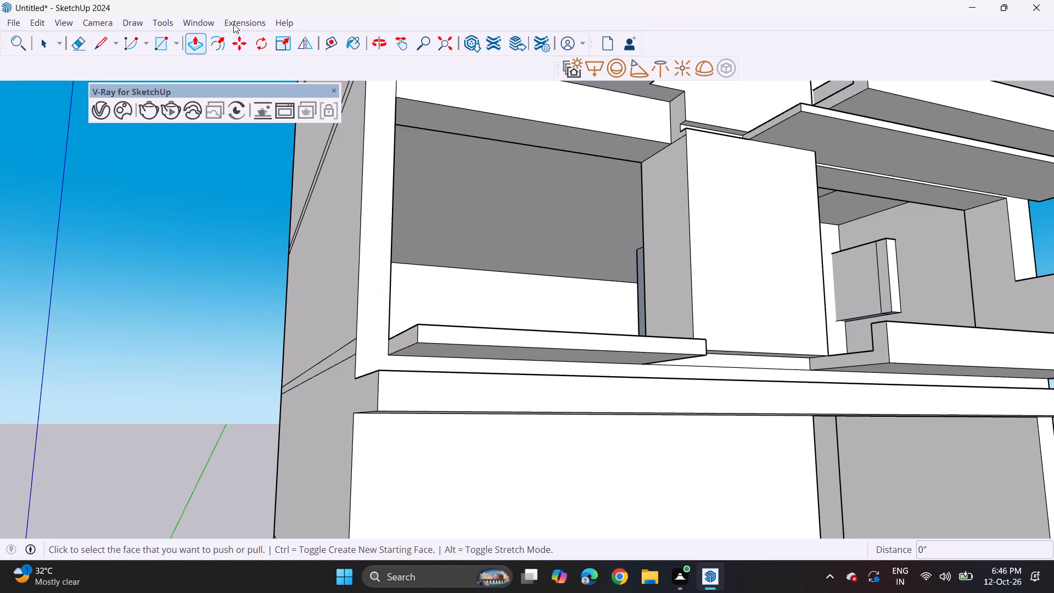
pyautogui.click(106, 48)
pyautogui.moveTo(372, 377); pyautogui.dragTo(383, 427, button='middle')
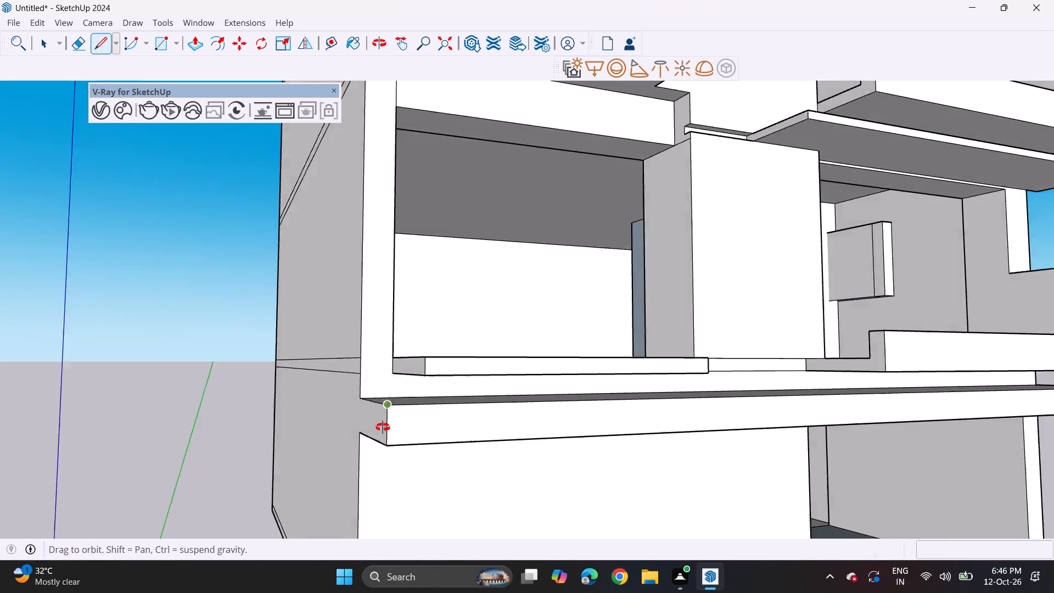
pyautogui.moveTo(383, 427); pyautogui.dragTo(385, 439, button='middle')
pyautogui.click(397, 401)
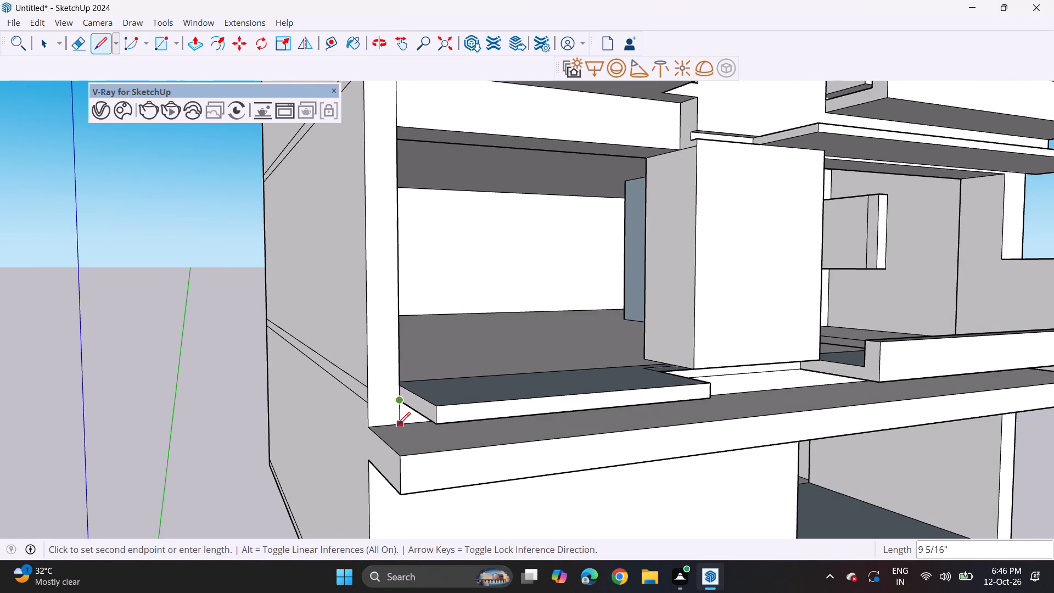
pyautogui.click(398, 424)
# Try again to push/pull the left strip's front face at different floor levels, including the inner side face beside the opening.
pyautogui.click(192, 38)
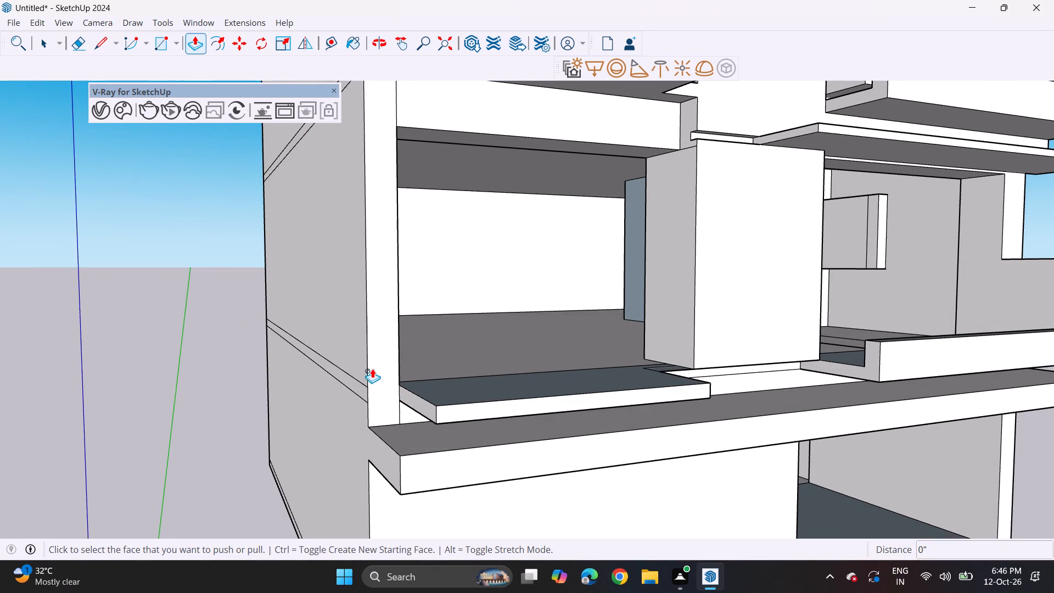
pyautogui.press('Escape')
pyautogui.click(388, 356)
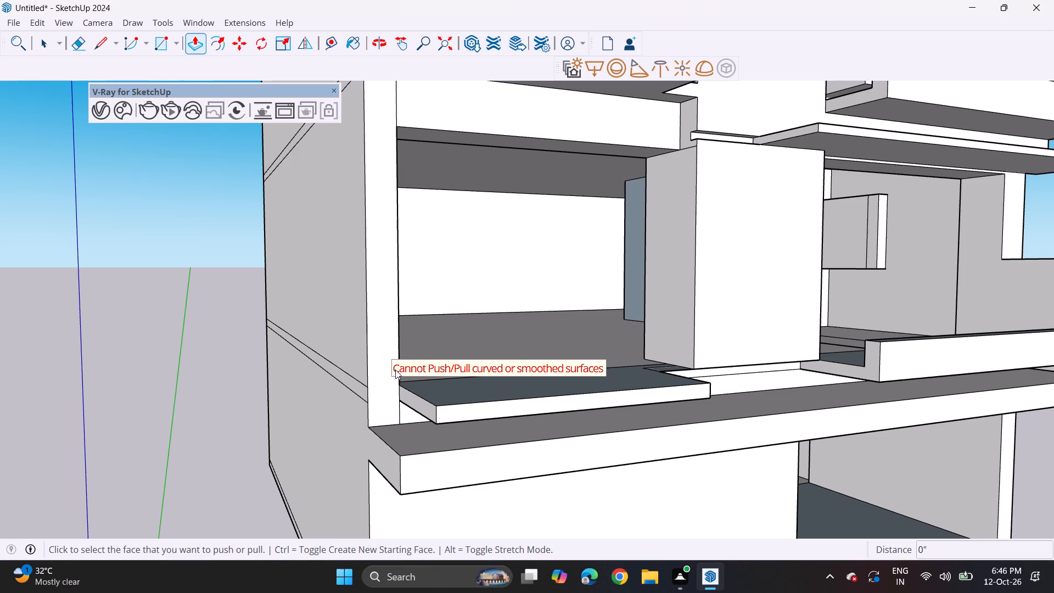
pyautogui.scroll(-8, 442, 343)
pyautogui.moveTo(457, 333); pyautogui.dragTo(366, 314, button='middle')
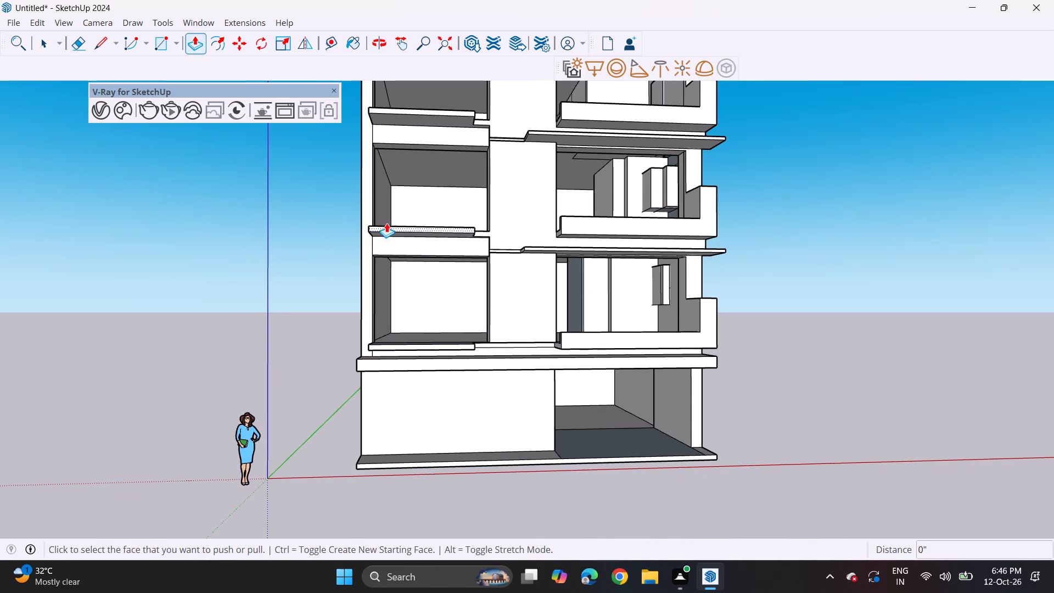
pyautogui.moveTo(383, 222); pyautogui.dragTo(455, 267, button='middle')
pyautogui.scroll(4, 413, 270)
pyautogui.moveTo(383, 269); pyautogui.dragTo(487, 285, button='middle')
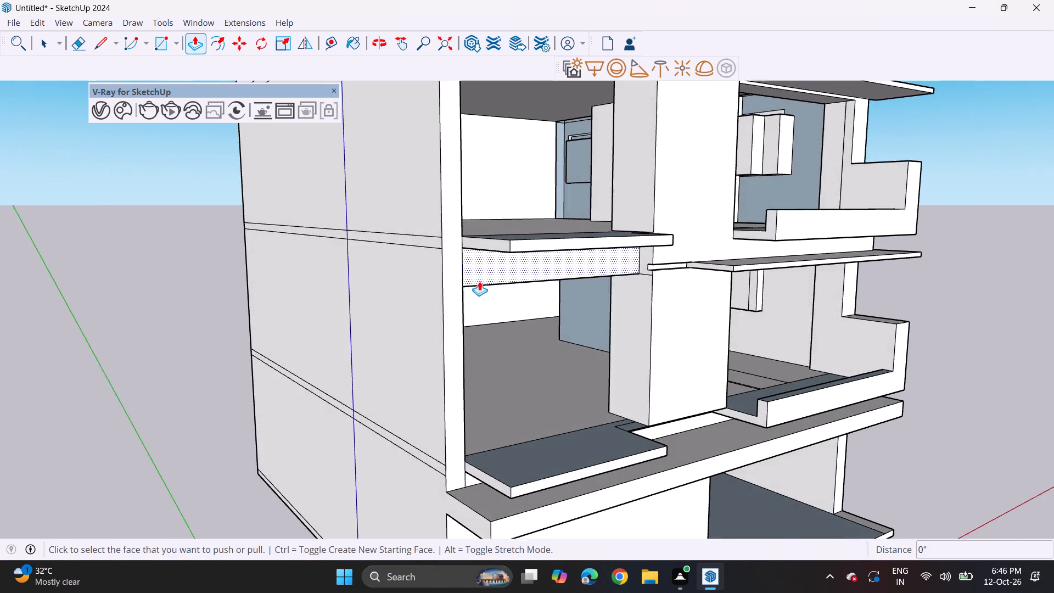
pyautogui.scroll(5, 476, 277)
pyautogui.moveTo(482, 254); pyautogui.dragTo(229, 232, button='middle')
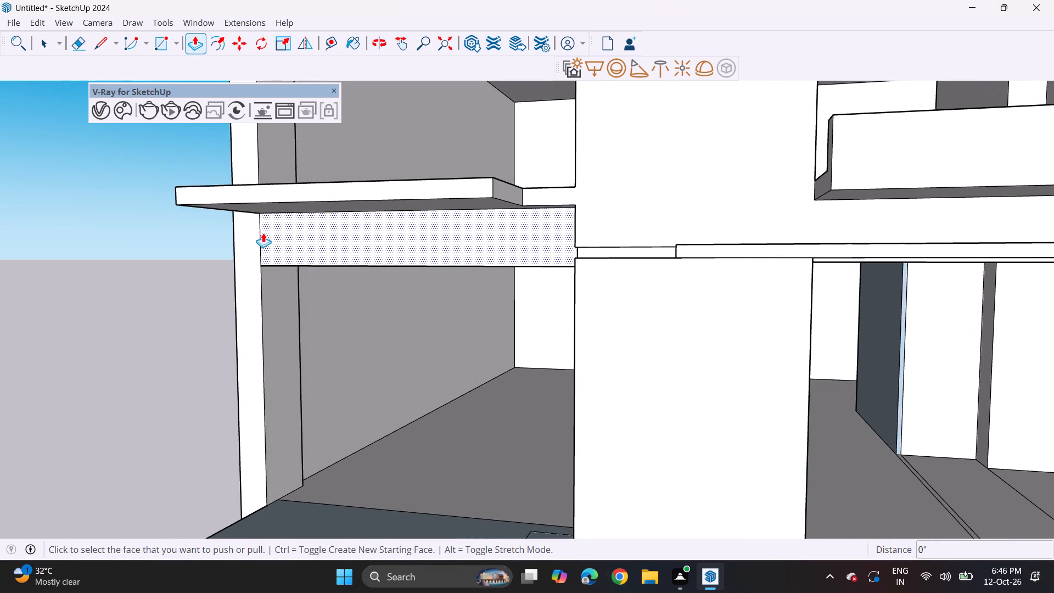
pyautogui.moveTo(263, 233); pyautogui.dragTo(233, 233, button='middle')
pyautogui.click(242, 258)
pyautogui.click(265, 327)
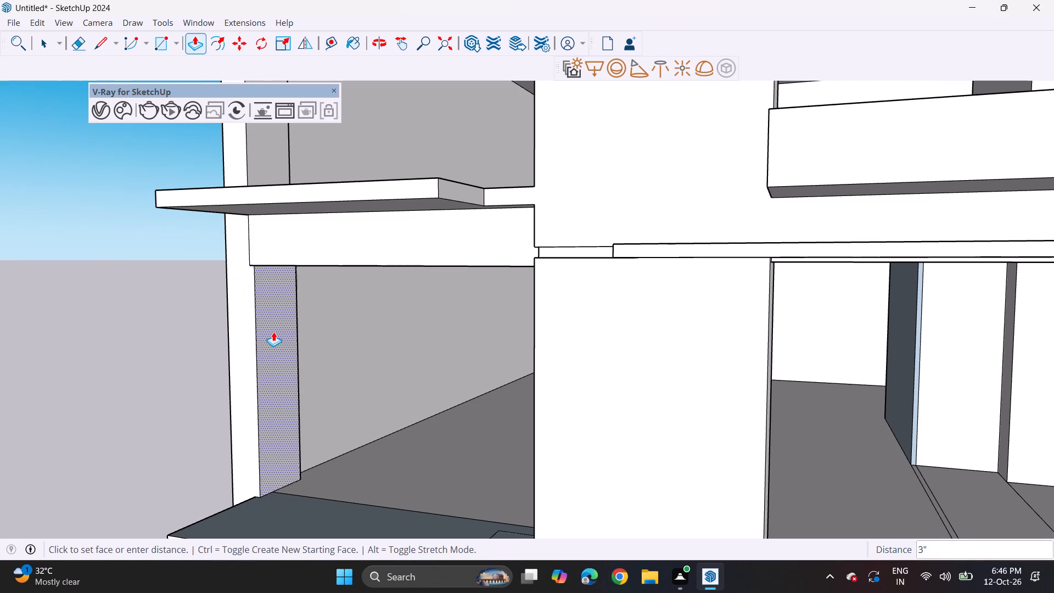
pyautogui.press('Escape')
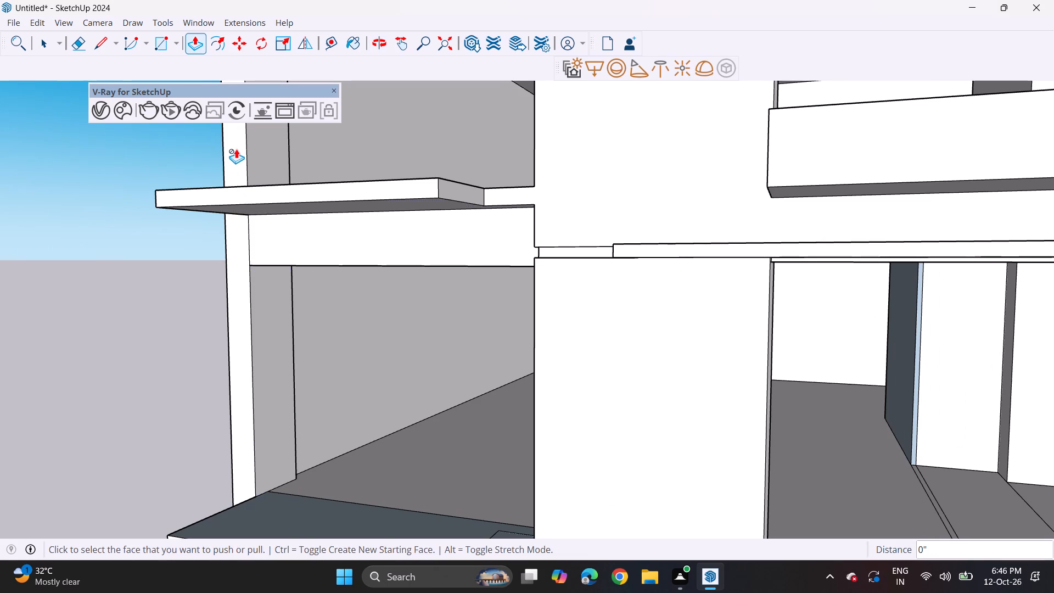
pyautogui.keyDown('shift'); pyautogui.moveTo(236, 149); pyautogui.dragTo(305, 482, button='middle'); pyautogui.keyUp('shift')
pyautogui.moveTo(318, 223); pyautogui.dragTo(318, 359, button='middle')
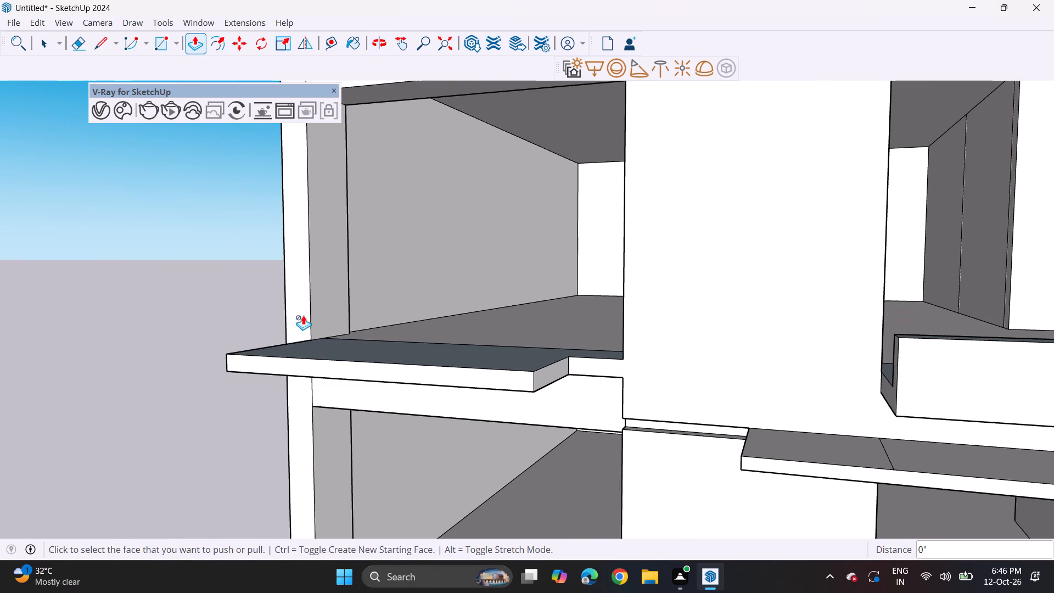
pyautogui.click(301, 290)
# Draw a vertical line down the left strip's inner edge, from the top-floor dividing line to the canopy slab's top.
pyautogui.moveTo(306, 236); pyautogui.dragTo(305, 451, button='middle')
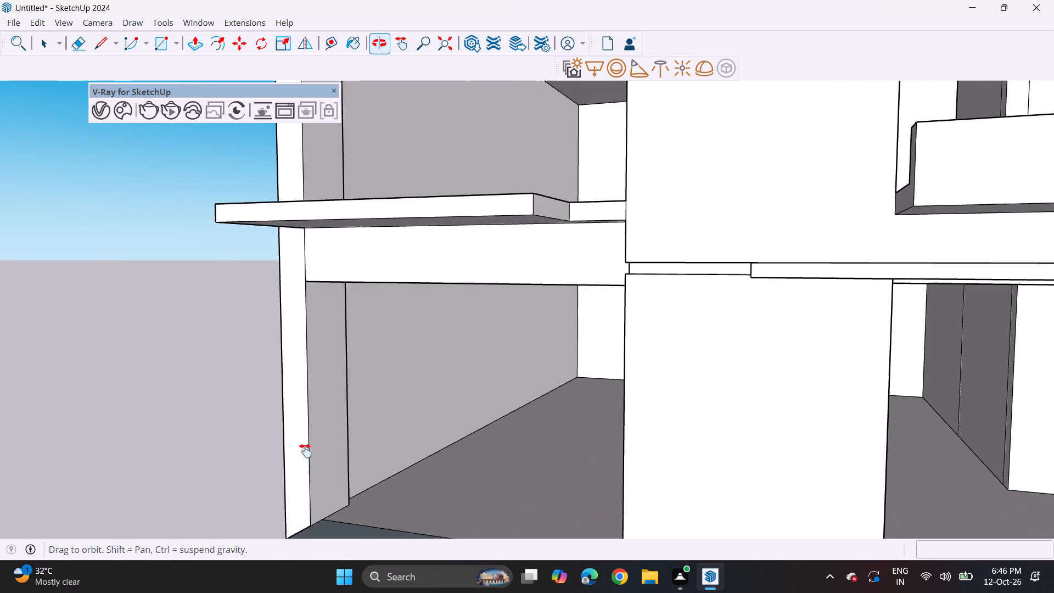
pyautogui.moveTo(305, 451); pyautogui.dragTo(305, 452, button='middle')
pyautogui.moveTo(310, 259); pyautogui.dragTo(465, 354, button='middle')
pyautogui.moveTo(465, 354); pyautogui.dragTo(661, 342, button='middle')
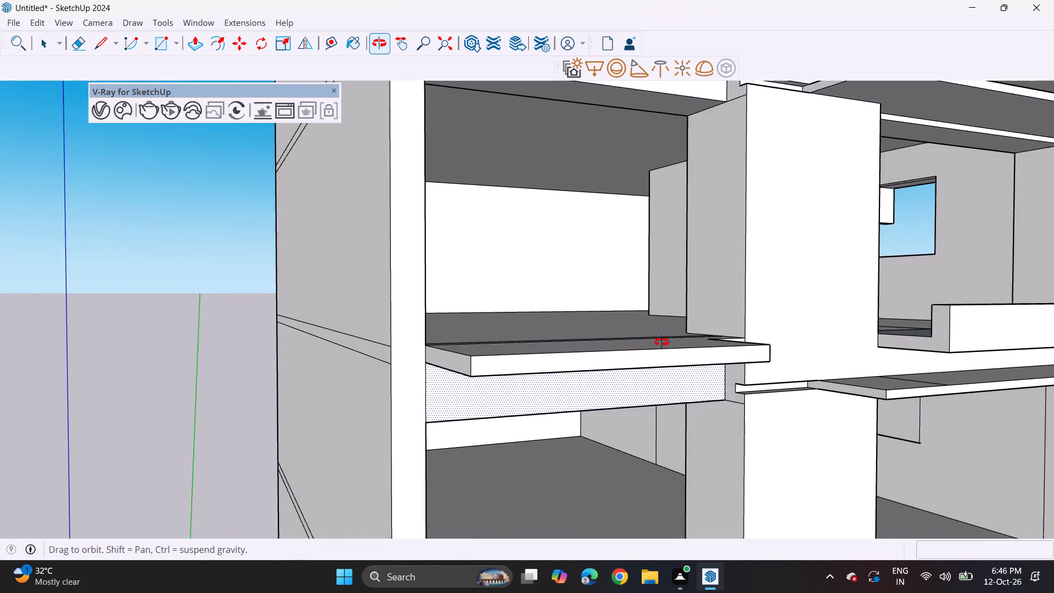
pyautogui.moveTo(661, 342); pyautogui.dragTo(608, 388, button='middle')
pyautogui.keyDown('shift'); pyautogui.moveTo(485, 136); pyautogui.dragTo(478, 440, button='middle'); pyautogui.keyUp('shift')
pyautogui.moveTo(436, 321); pyautogui.dragTo(445, 429, button='middle')
pyautogui.scroll(-3, 419, 388)
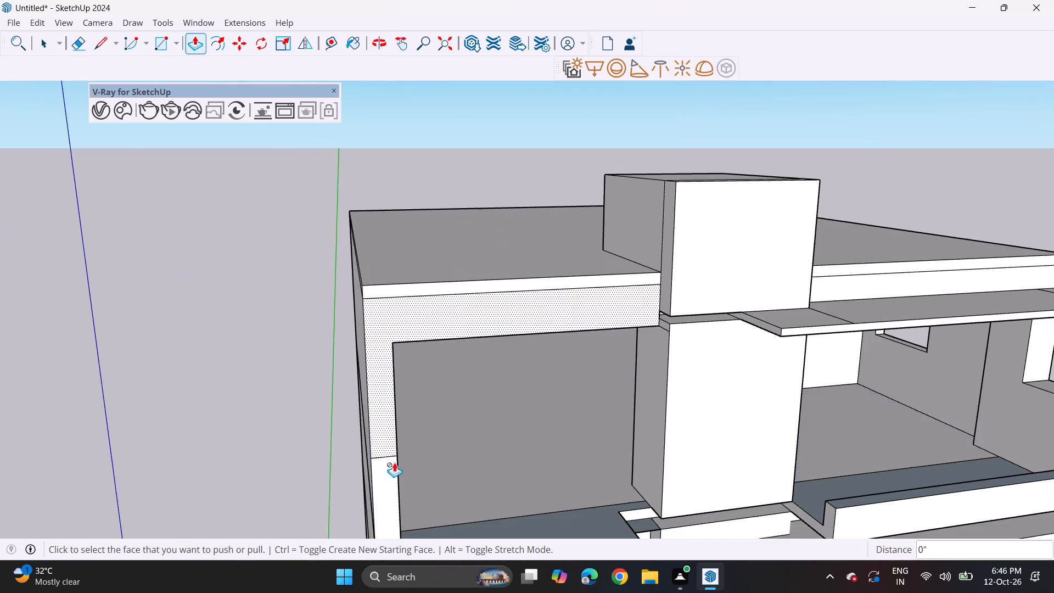
pyautogui.moveTo(392, 469); pyautogui.dragTo(490, 376, button='middle')
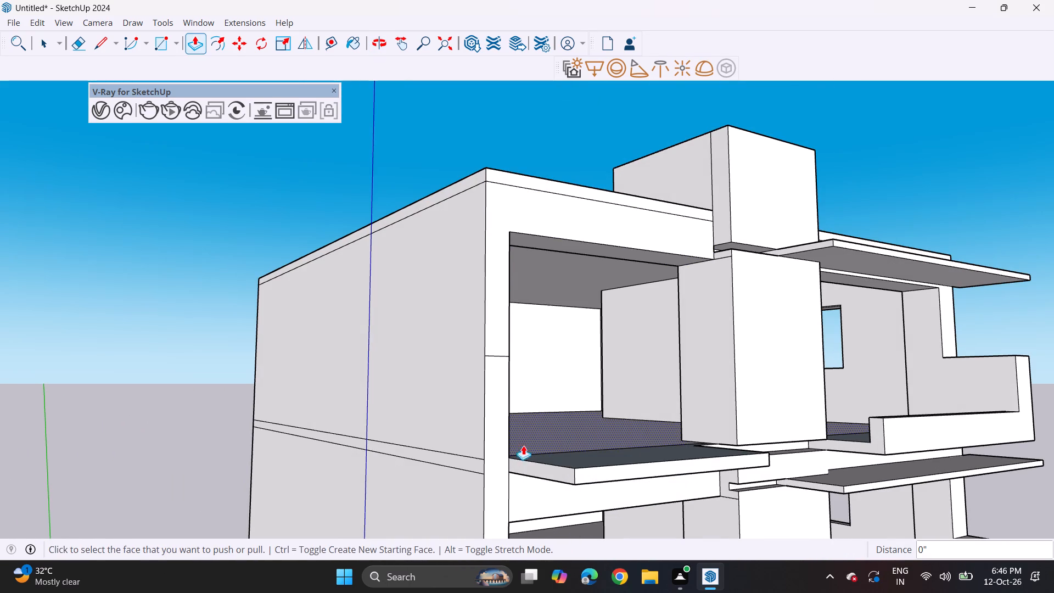
pyautogui.keyDown('shift'); pyautogui.moveTo(518, 445); pyautogui.dragTo(453, 294, button='middle'); pyautogui.keyUp('shift')
pyautogui.click(96, 42)
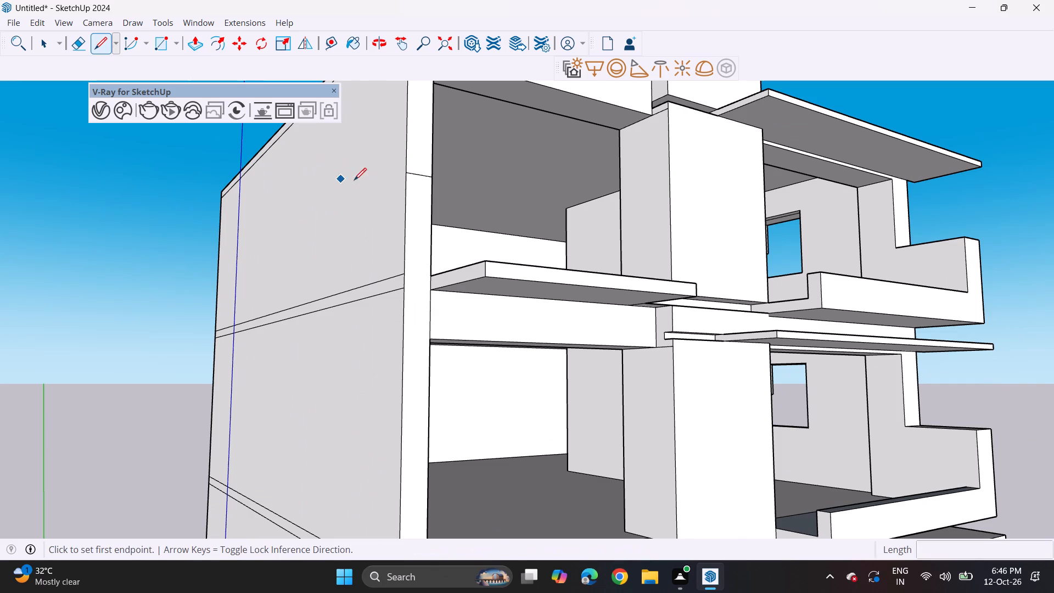
pyautogui.click(430, 180)
pyautogui.keyDown('shift'); pyautogui.moveTo(419, 459); pyautogui.dragTo(377, 93, button='middle'); pyautogui.keyUp('shift')
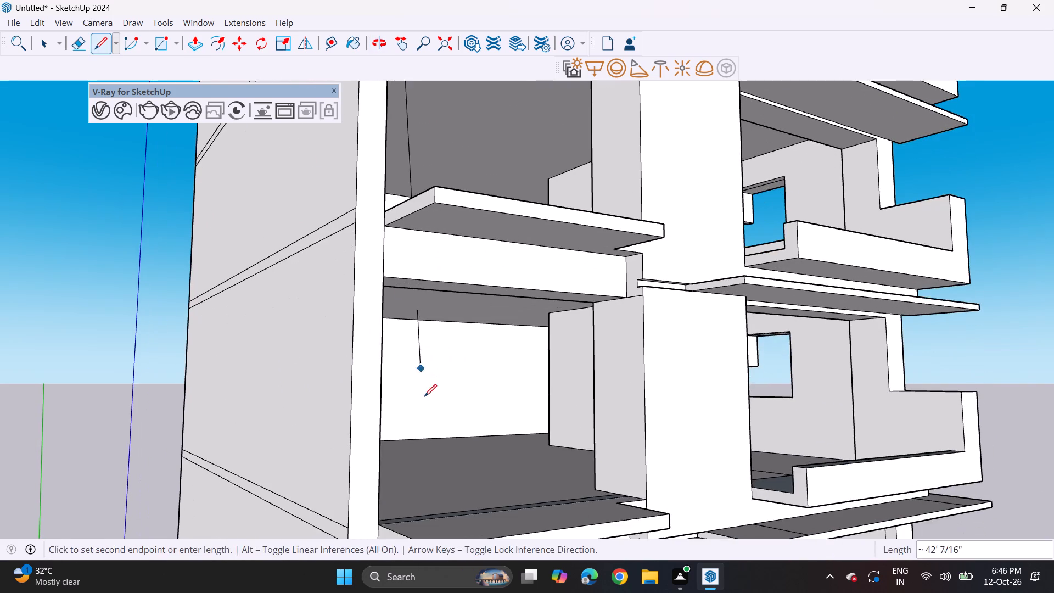
pyautogui.keyDown('shift'); pyautogui.moveTo(419, 456); pyautogui.dragTo(402, 68, button='middle'); pyautogui.keyUp('shift')
pyautogui.keyDown('shift'); pyautogui.moveTo(332, 433); pyautogui.dragTo(378, 86, button='middle'); pyautogui.keyUp('shift')
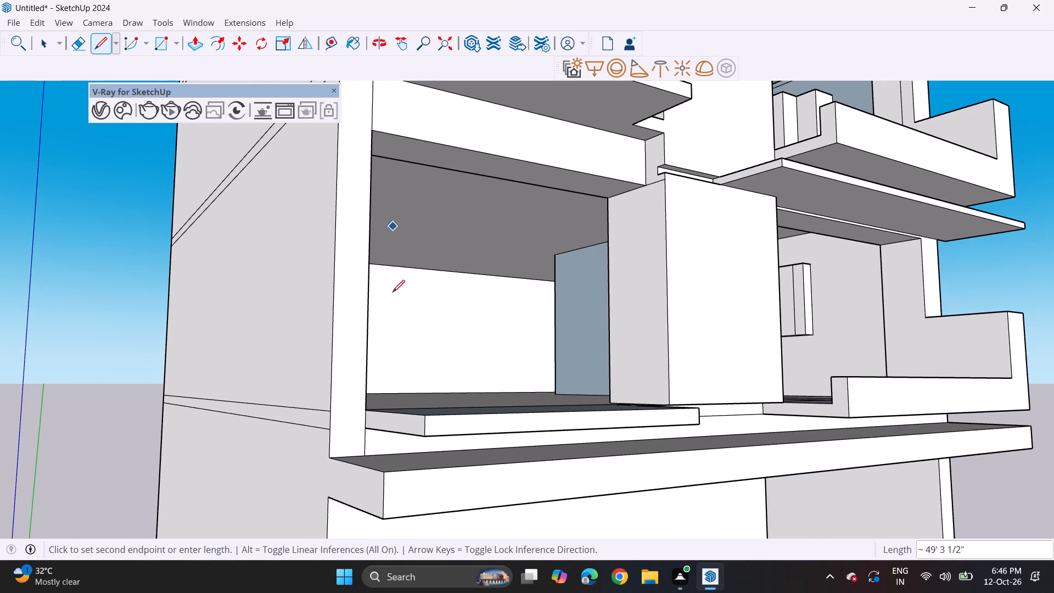
pyautogui.click(366, 463)
# Outline the left strip's bottom edge at the canopy slab and its outer vertical edge up to the top-floor dividing line.
pyautogui.click(361, 456)
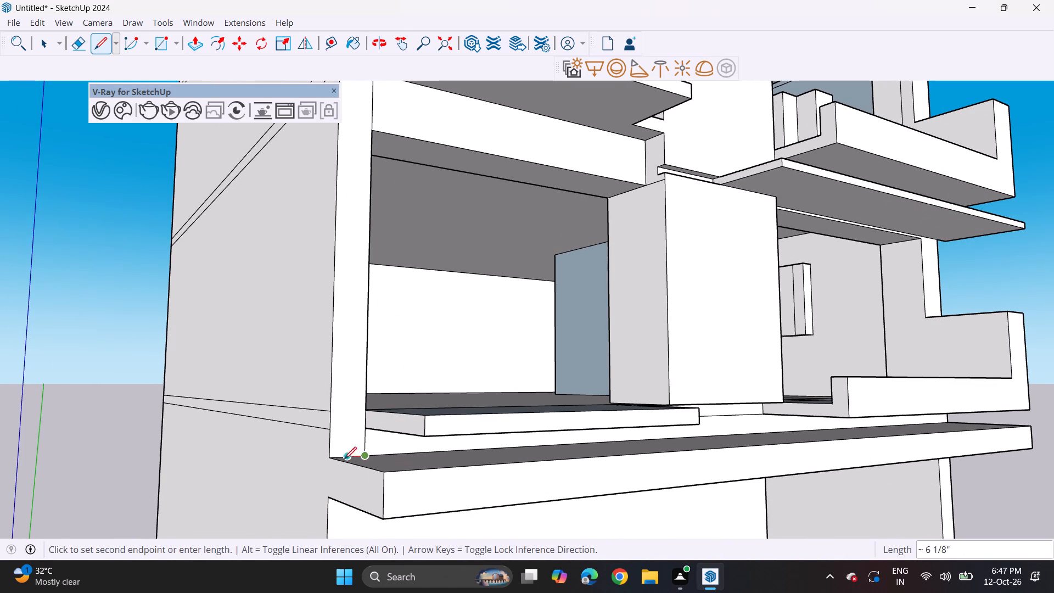
pyautogui.click(331, 459)
pyautogui.click(328, 456)
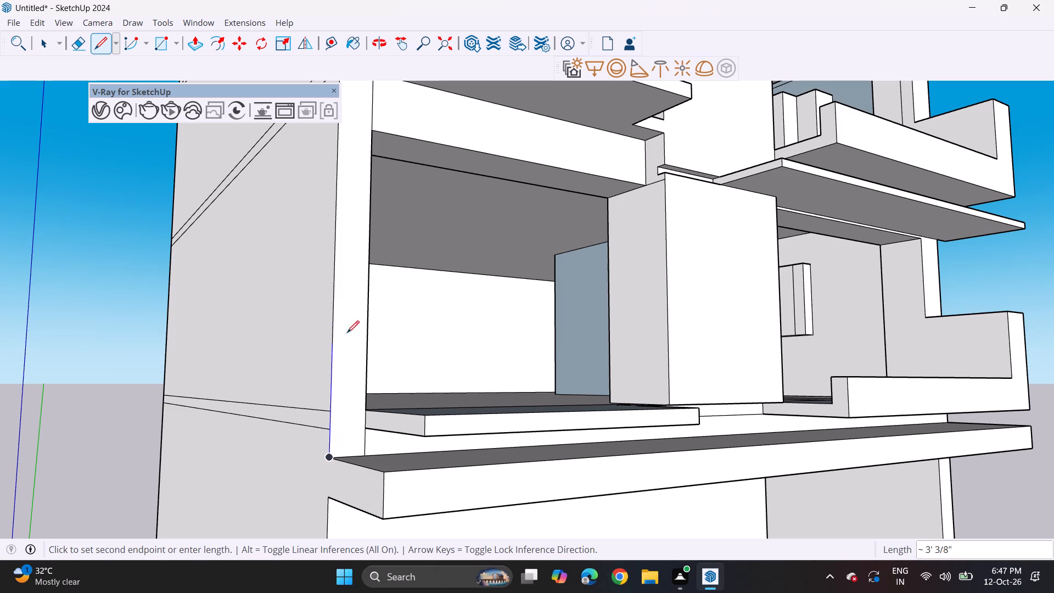
pyautogui.keyDown('shift'); pyautogui.moveTo(336, 243); pyautogui.dragTo(336, 575, button='middle'); pyautogui.keyUp('shift')
pyautogui.moveTo(346, 229); pyautogui.dragTo(322, 582, button='middle')
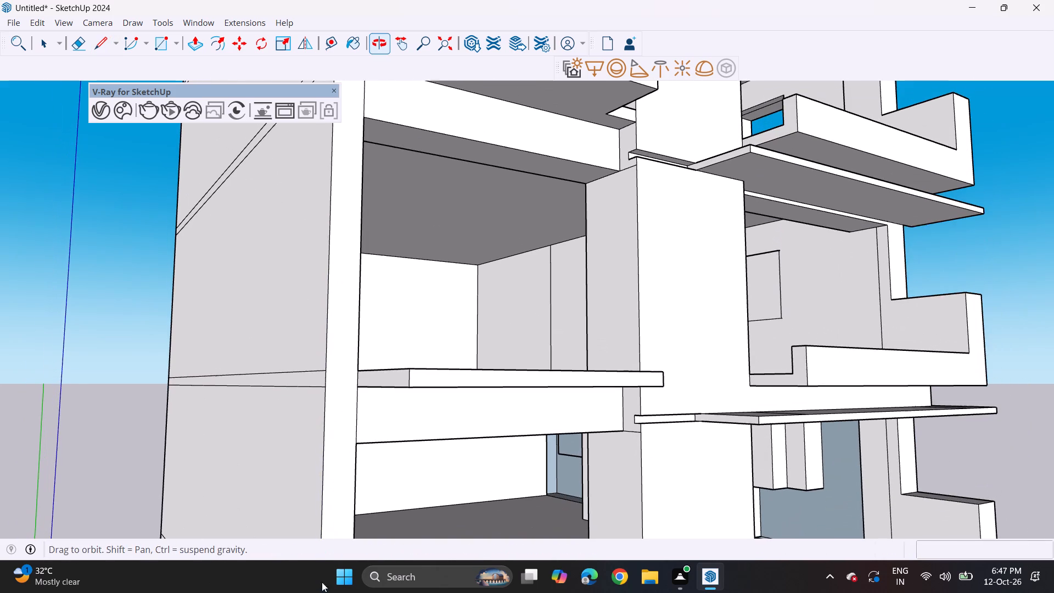
pyautogui.moveTo(322, 582); pyautogui.dragTo(322, 583, button='middle')
pyautogui.keyDown('shift'); pyautogui.moveTo(326, 188); pyautogui.dragTo(323, 567, button='middle'); pyautogui.keyUp('shift')
pyautogui.keyDown('shift'); pyautogui.moveTo(345, 233); pyautogui.dragTo(345, 546, button='middle'); pyautogui.keyUp('shift')
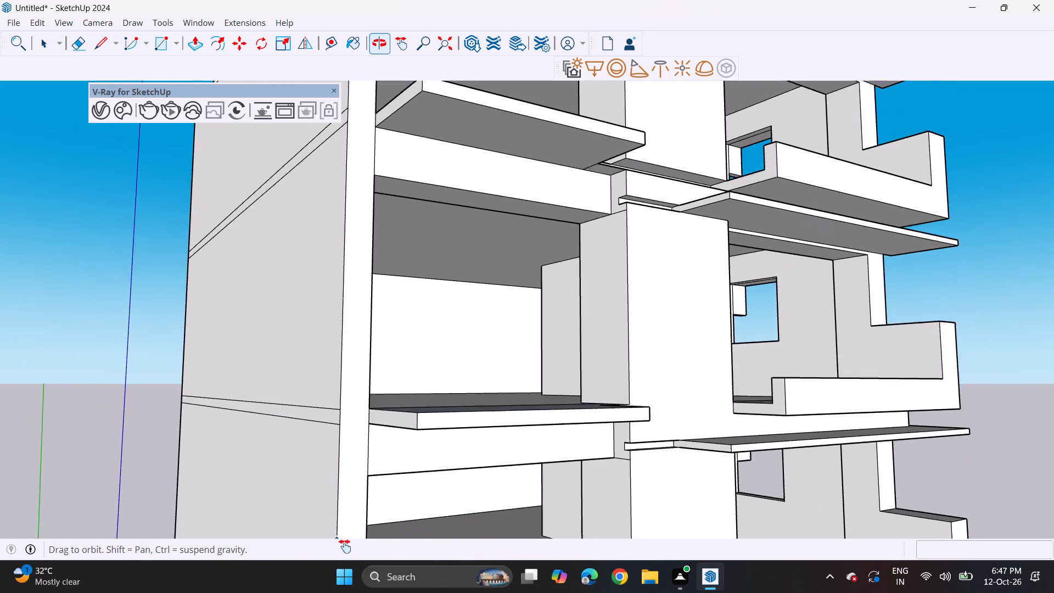
pyautogui.keyDown('shift'); pyautogui.moveTo(345, 546); pyautogui.dragTo(349, 540, button='middle'); pyautogui.keyUp('shift')
pyautogui.keyDown('shift'); pyautogui.moveTo(362, 214); pyautogui.dragTo(362, 570, button='middle'); pyautogui.keyUp('shift')
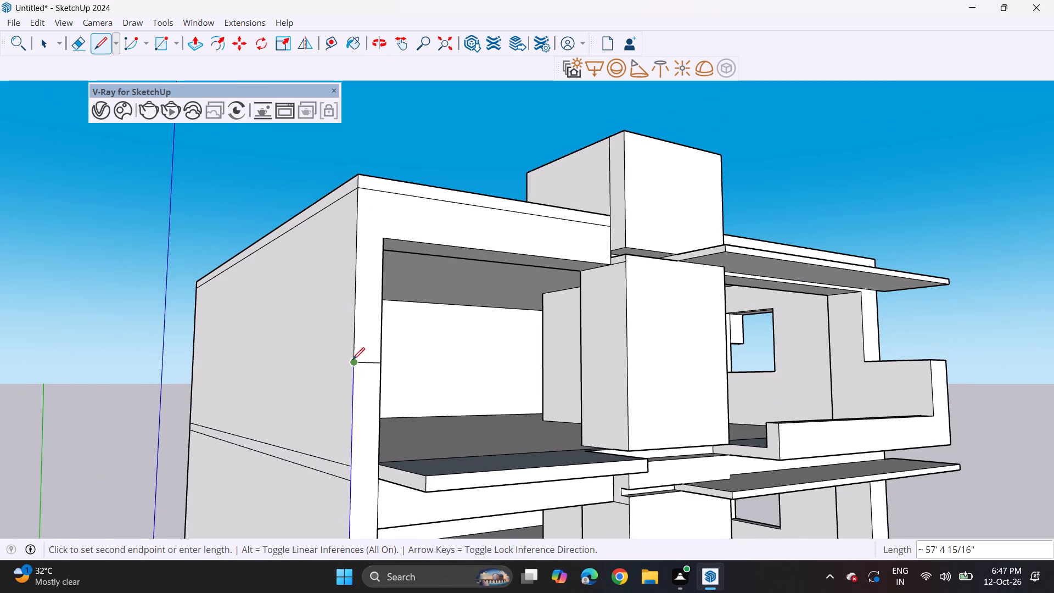
pyautogui.click(352, 360)
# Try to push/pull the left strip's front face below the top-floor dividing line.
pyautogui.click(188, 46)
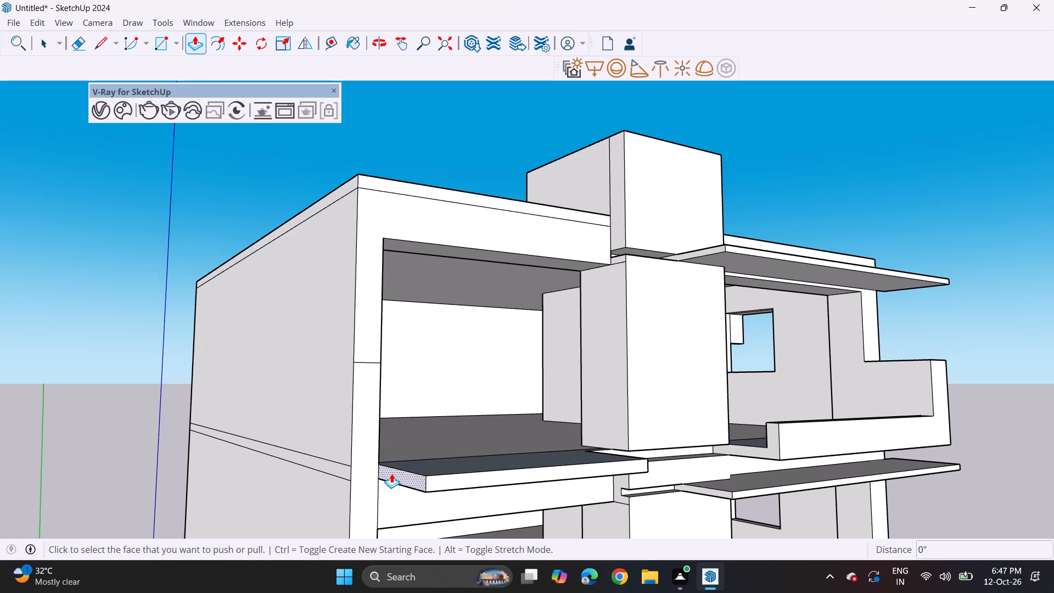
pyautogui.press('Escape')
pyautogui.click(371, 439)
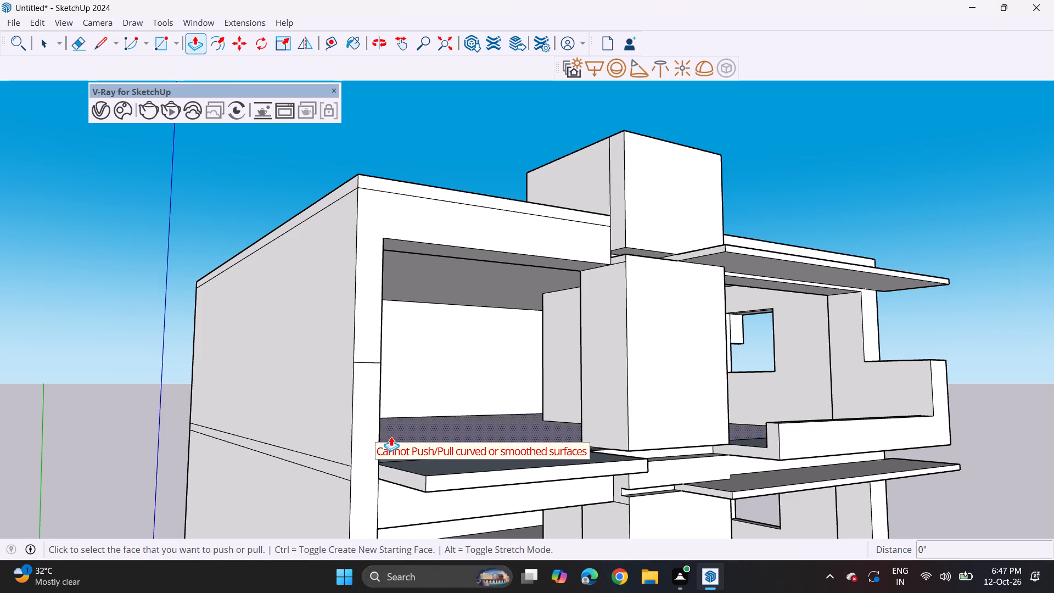
# Extend the top-floor left slab's end face by about 1' 3/16" to the building's outer wall edge.
pyautogui.middleClick(425, 438)
pyautogui.scroll(-8, 412, 429)
pyautogui.keyDown('shift'); pyautogui.moveTo(431, 459); pyautogui.dragTo(428, 287, button='middle'); pyautogui.keyUp('shift')
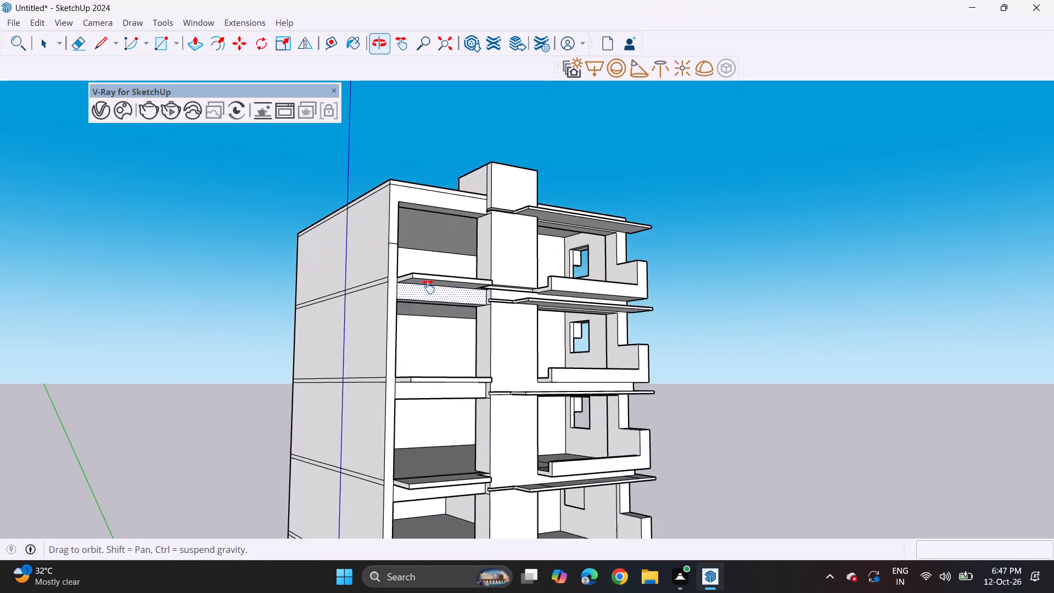
pyautogui.keyDown('shift'); pyautogui.moveTo(428, 287); pyautogui.dragTo(431, 270, button='middle'); pyautogui.keyUp('shift')
pyautogui.moveTo(400, 309); pyautogui.dragTo(401, 281, button='middle')
pyautogui.scroll(9, 411, 222)
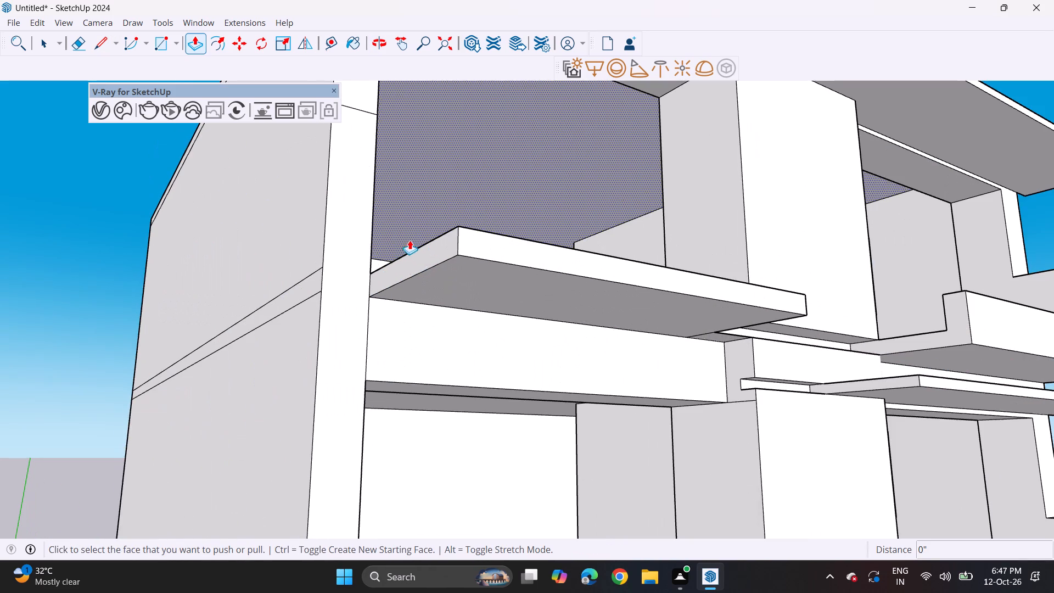
pyautogui.click(422, 257)
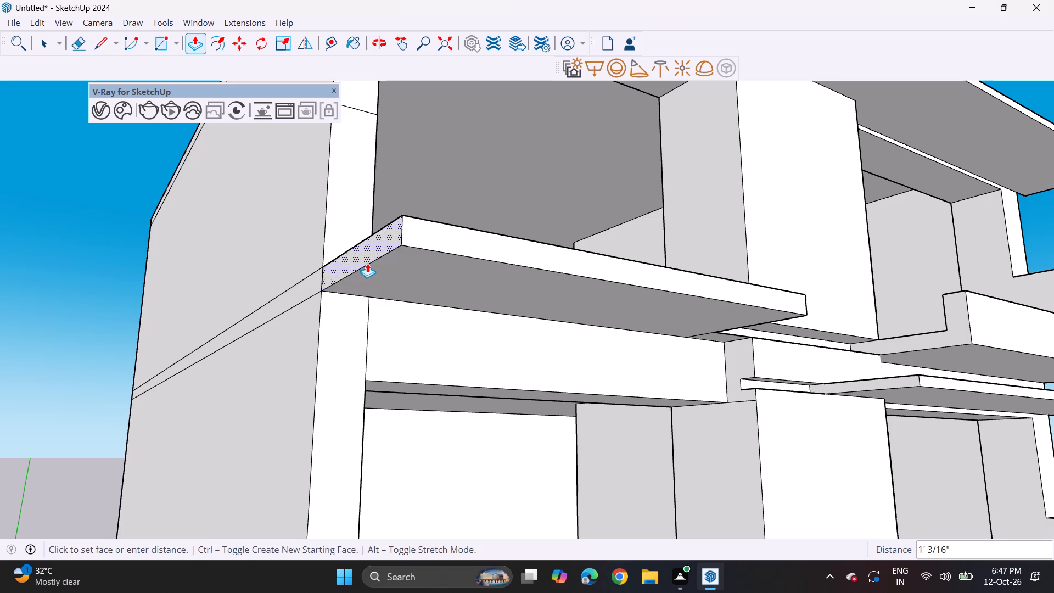
pyautogui.click(322, 295)
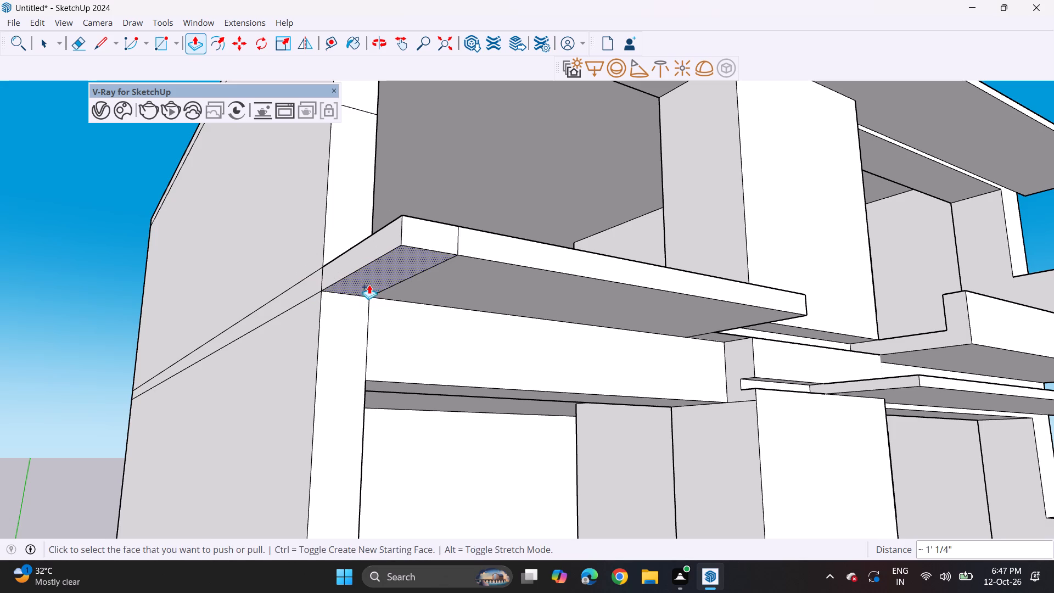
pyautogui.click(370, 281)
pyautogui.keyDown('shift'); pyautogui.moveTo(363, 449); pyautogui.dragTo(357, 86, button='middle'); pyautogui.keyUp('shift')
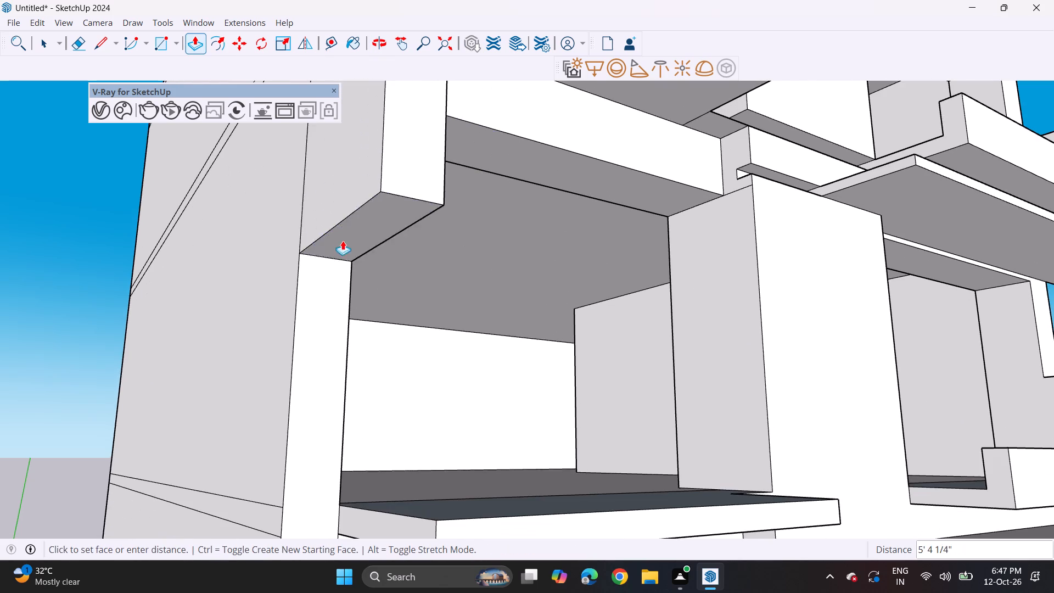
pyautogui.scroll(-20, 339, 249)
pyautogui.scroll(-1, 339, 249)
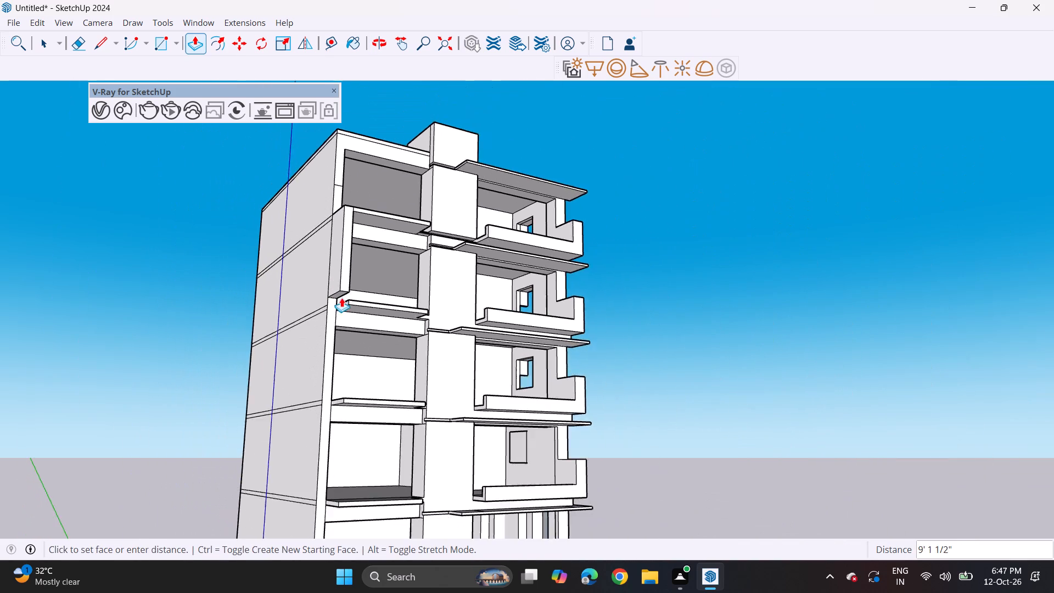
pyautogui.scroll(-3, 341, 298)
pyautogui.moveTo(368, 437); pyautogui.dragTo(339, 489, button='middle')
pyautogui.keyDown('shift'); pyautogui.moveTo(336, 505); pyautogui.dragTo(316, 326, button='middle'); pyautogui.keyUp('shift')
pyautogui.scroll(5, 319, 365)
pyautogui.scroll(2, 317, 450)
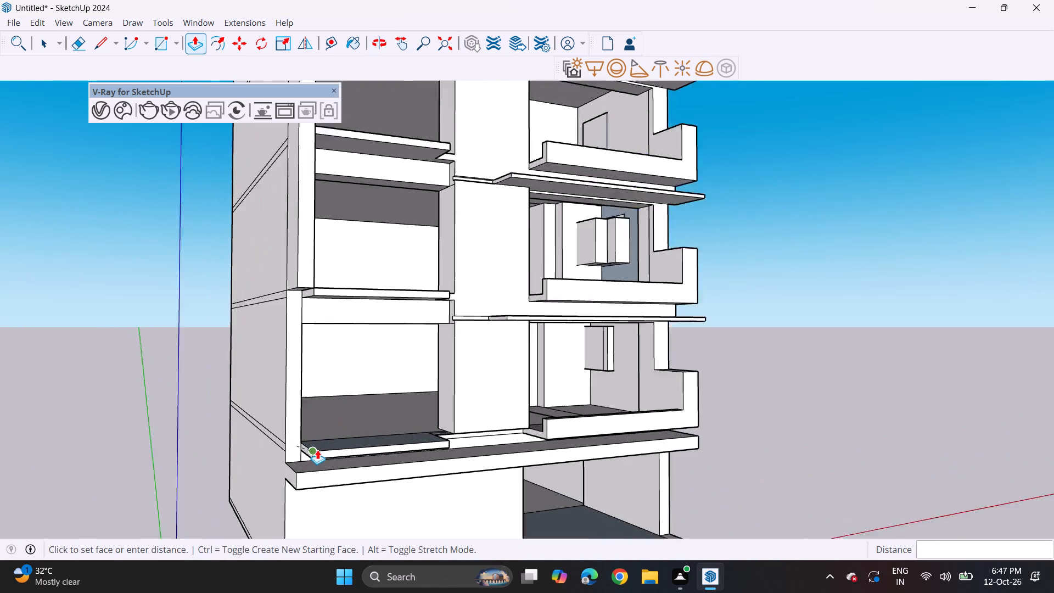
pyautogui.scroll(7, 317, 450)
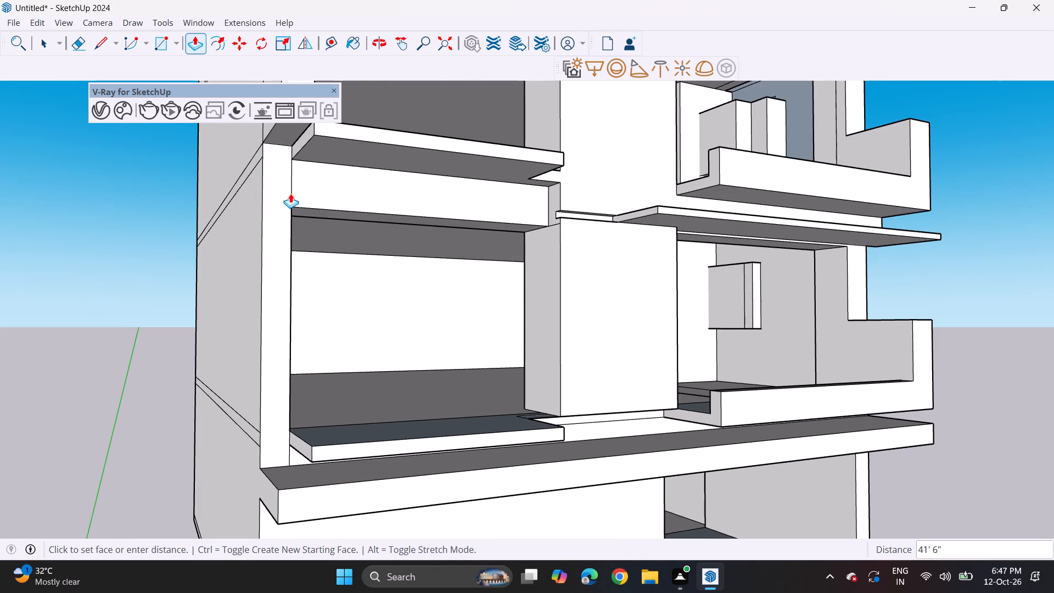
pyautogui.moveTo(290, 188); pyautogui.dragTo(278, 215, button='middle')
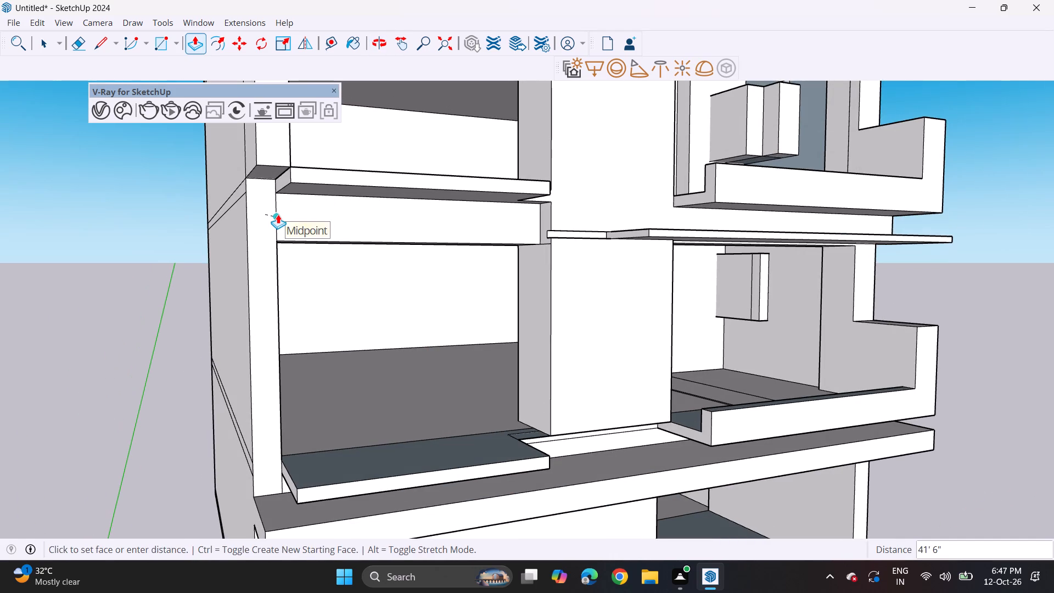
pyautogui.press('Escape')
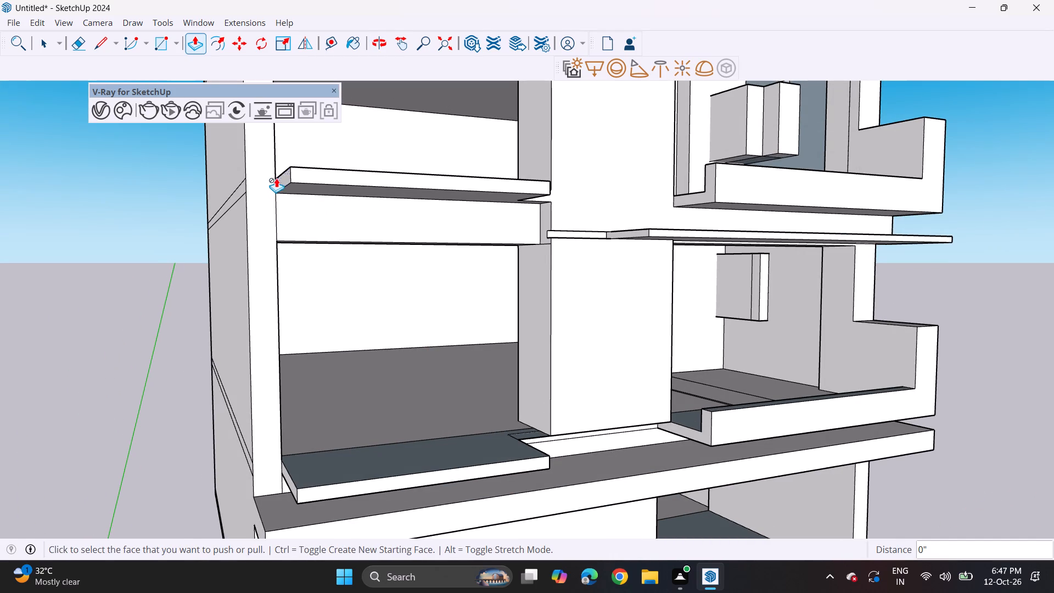
# Push the outer end face of the left slab one floor above the canopy-level slab inward by 1 13/16".
pyautogui.click(277, 184)
pyautogui.click(281, 184)
# Pull the underside of the top-floor slab's end extension down about 53' 3 5/16" to the canopy slab, forming a vertical fin.
pyautogui.scroll(-13, 285, 184)
pyautogui.moveTo(291, 177); pyautogui.dragTo(225, 181, button='middle')
pyautogui.keyDown('shift'); pyautogui.moveTo(237, 166); pyautogui.dragTo(290, 423, button='middle'); pyautogui.keyUp('shift')
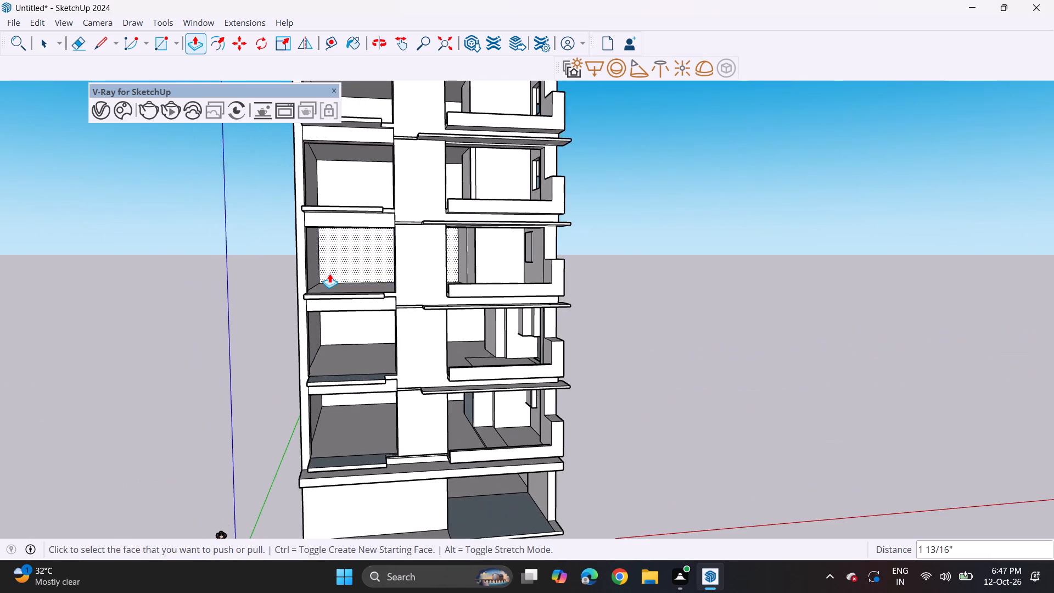
pyautogui.moveTo(329, 273); pyautogui.dragTo(340, 474, button='middle')
pyautogui.scroll(3, 299, 375)
pyautogui.moveTo(319, 218); pyautogui.dragTo(327, 188, button='middle')
pyautogui.moveTo(320, 301); pyautogui.dragTo(325, 243, button='middle')
pyautogui.scroll(3, 320, 301)
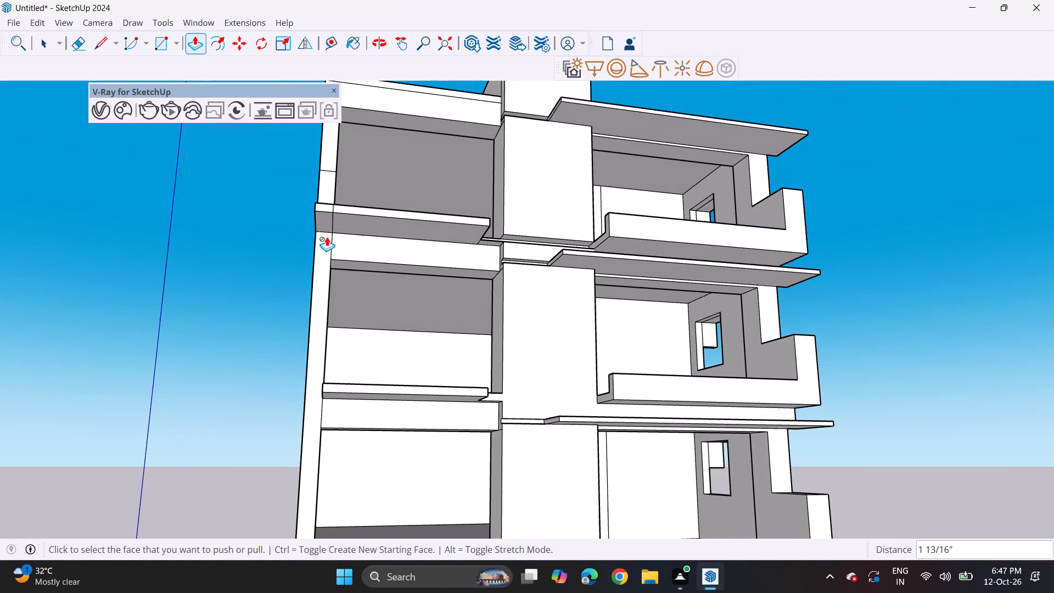
pyautogui.click(328, 227)
pyautogui.scroll(-9, 318, 352)
pyautogui.keyDown('shift'); pyautogui.moveTo(322, 381); pyautogui.dragTo(322, 353, button='middle'); pyautogui.keyUp('shift')
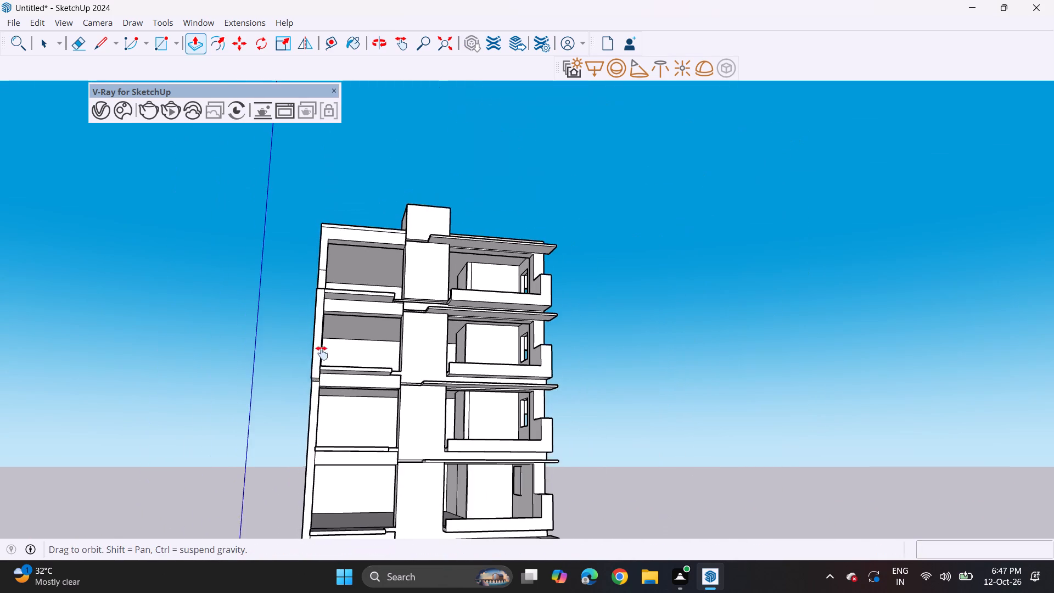
pyautogui.keyDown('shift'); pyautogui.moveTo(322, 353); pyautogui.dragTo(332, 124, button='middle'); pyautogui.keyUp('shift')
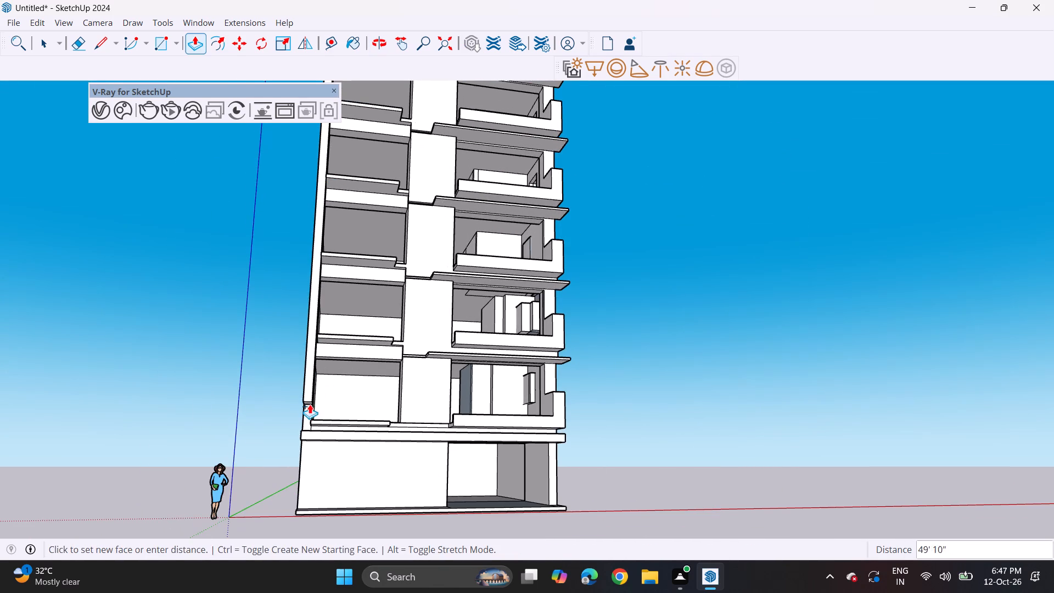
pyautogui.moveTo(305, 418); pyautogui.dragTo(299, 452, button='middle')
pyautogui.scroll(9, 309, 452)
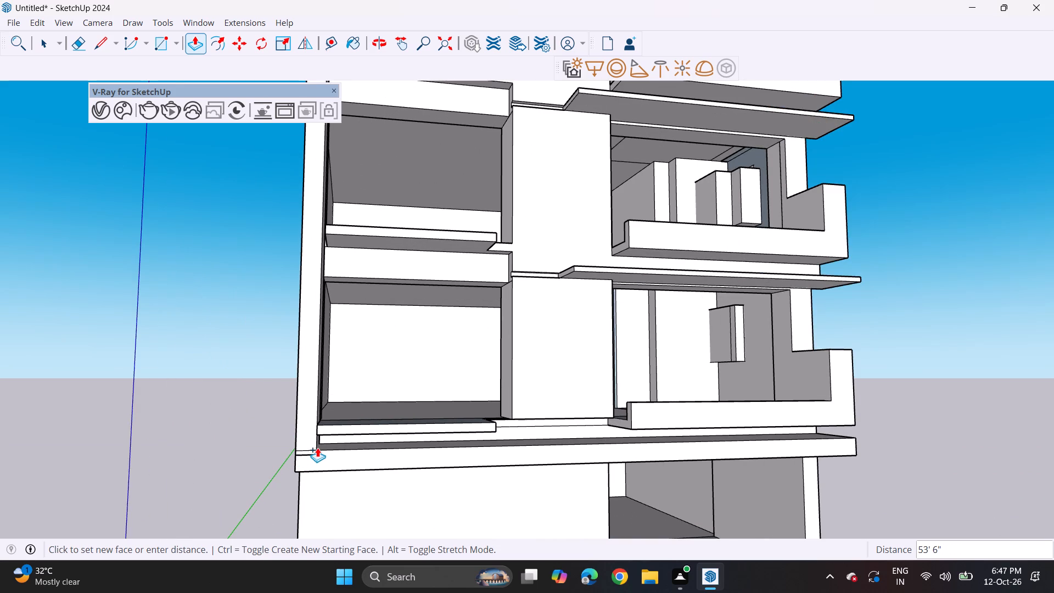
pyautogui.click(335, 449)
# Pull the fin's top face up about 3' 7 5/8" to the top-floor dividing line.
pyautogui.keyDown('shift'); pyautogui.moveTo(327, 242); pyautogui.dragTo(344, 354, button='middle'); pyautogui.keyUp('shift')
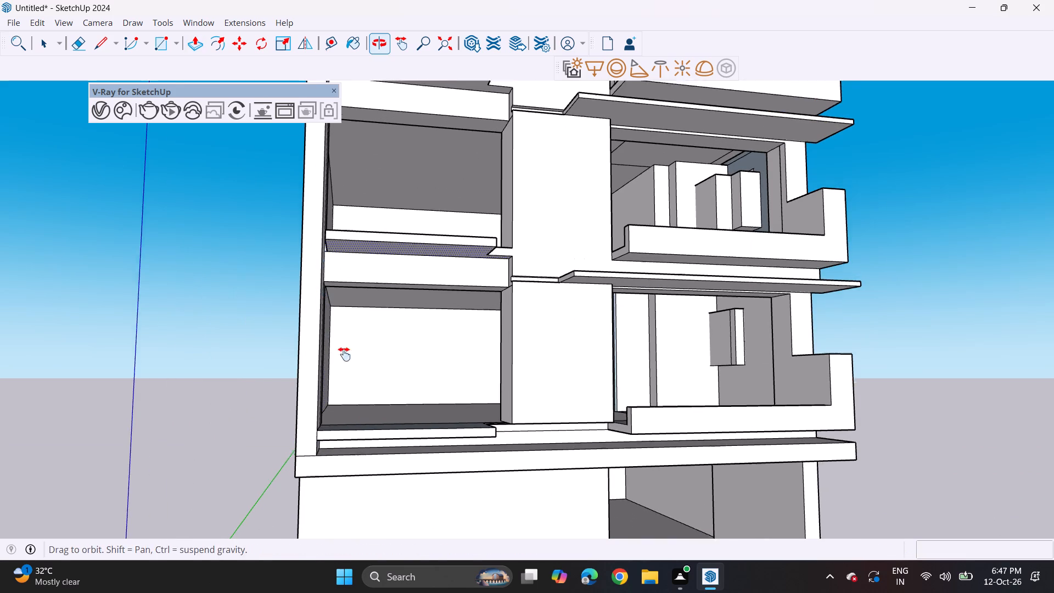
pyautogui.keyDown('shift'); pyautogui.moveTo(344, 354); pyautogui.dragTo(362, 549, button='middle'); pyautogui.keyUp('shift')
pyautogui.keyDown('shift'); pyautogui.moveTo(350, 238); pyautogui.dragTo(380, 574, button='middle'); pyautogui.keyUp('shift')
pyautogui.moveTo(425, 249); pyautogui.dragTo(403, 458, button='middle')
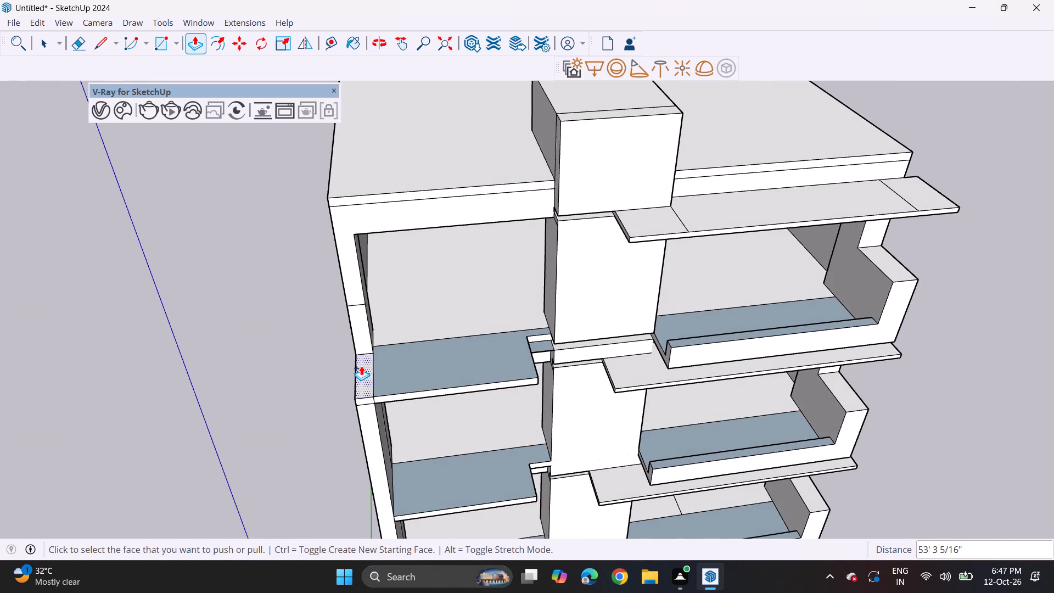
pyautogui.scroll(3, 361, 366)
pyautogui.click(366, 372)
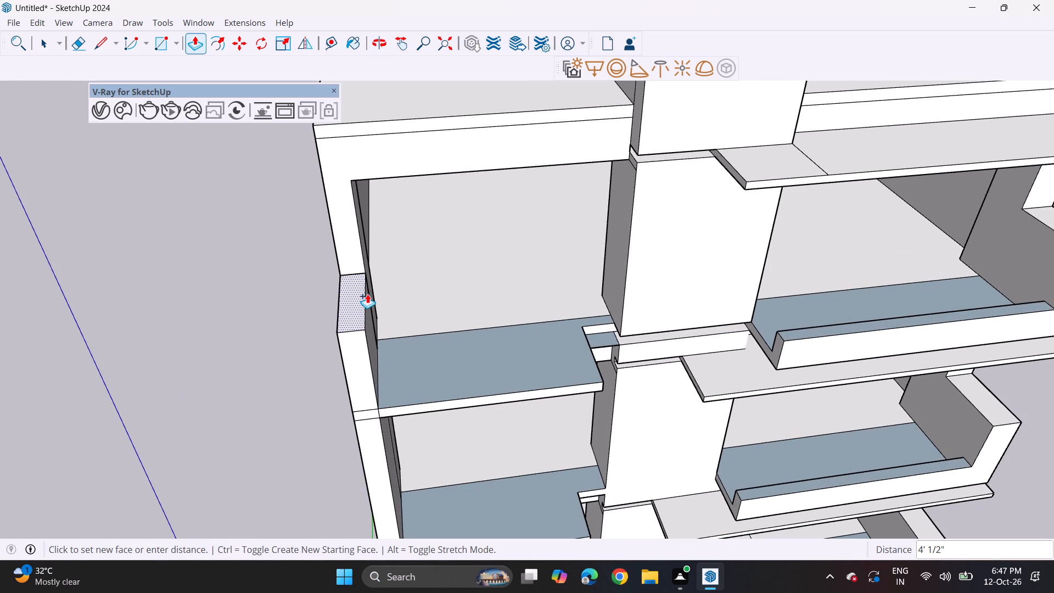
pyautogui.click(362, 302)
# Erase the horizontal line crossing the fin's front face at the top-floor slab.
pyautogui.moveTo(391, 386); pyautogui.dragTo(289, 320, button='middle')
pyautogui.scroll(3, 188, 220)
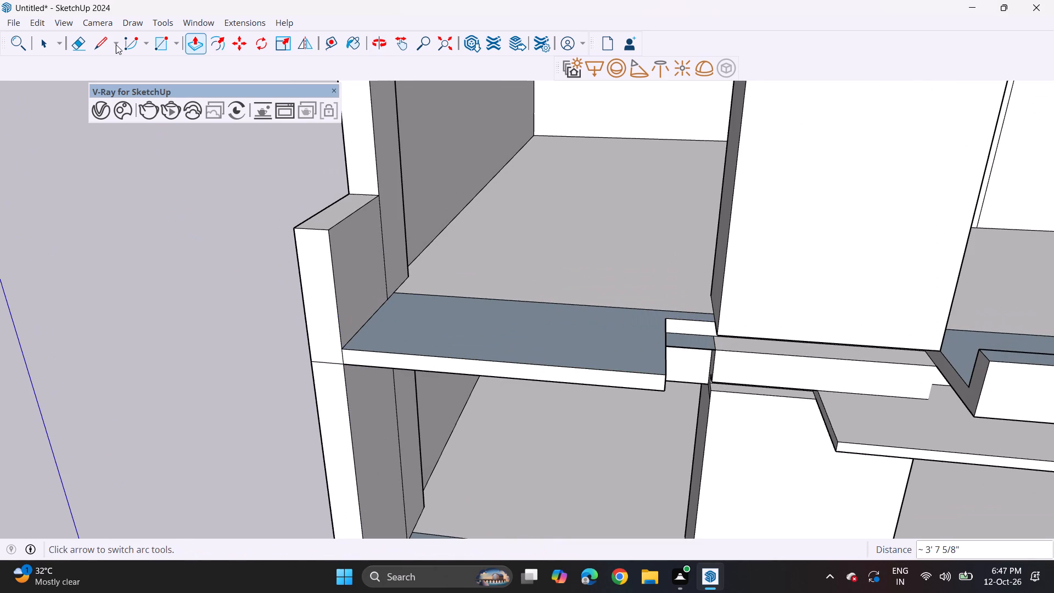
pyautogui.click(78, 43)
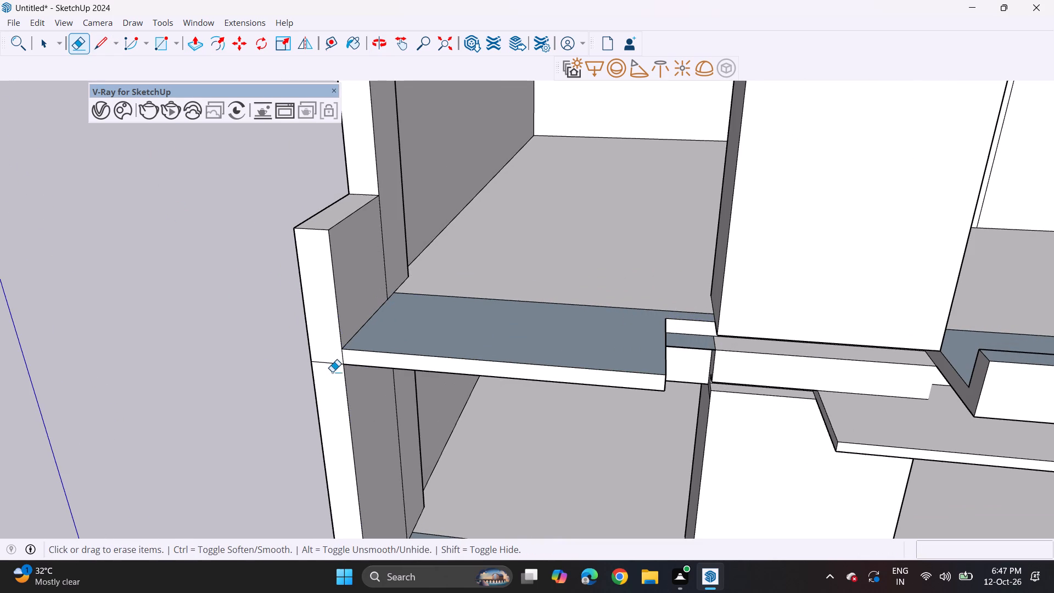
pyautogui.click(330, 363)
# Pull the fin's full-height front face outward by about 1' 1/8".
pyautogui.click(193, 39)
pyautogui.click(321, 342)
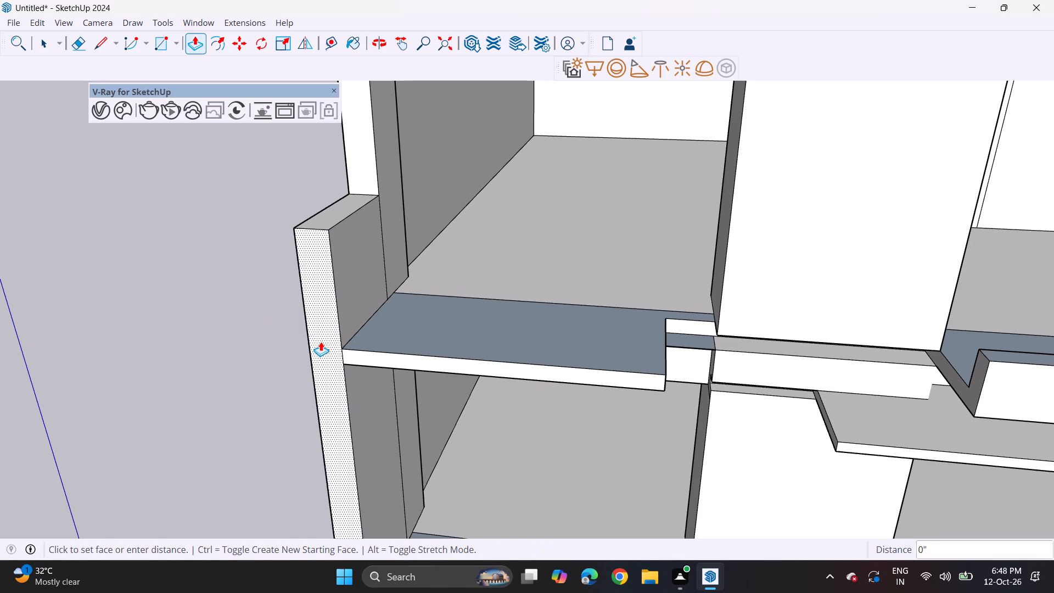
pyautogui.click(304, 356)
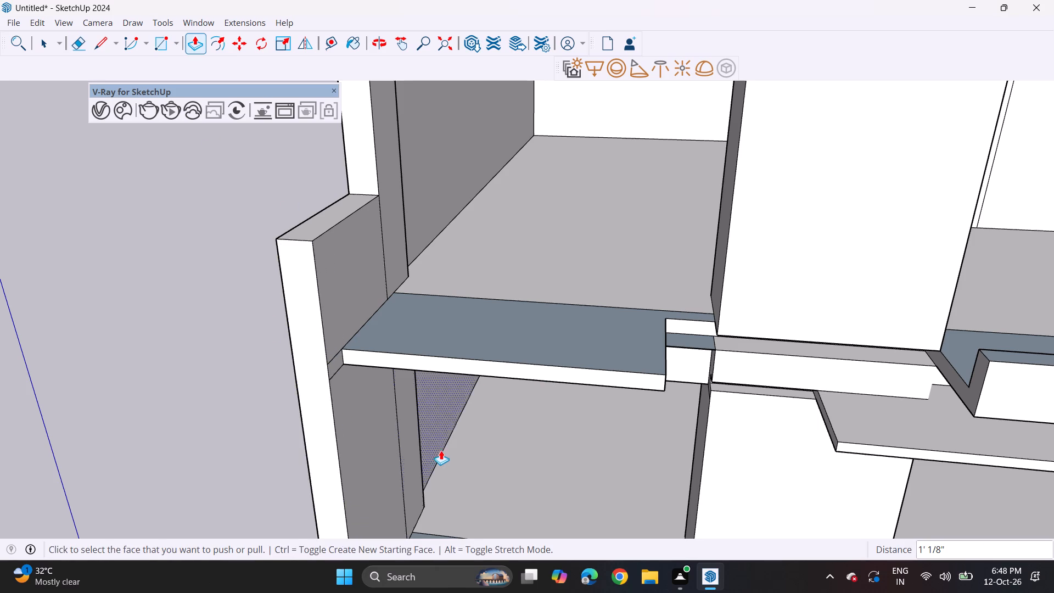
# Erase the leftover short edges on the fin's inner side face beside the lowest left slab, just above the canopy.
pyautogui.keyDown('shift'); pyautogui.moveTo(444, 452); pyautogui.dragTo(411, 207, button='middle'); pyautogui.keyUp('shift')
pyautogui.scroll(-17, 401, 209)
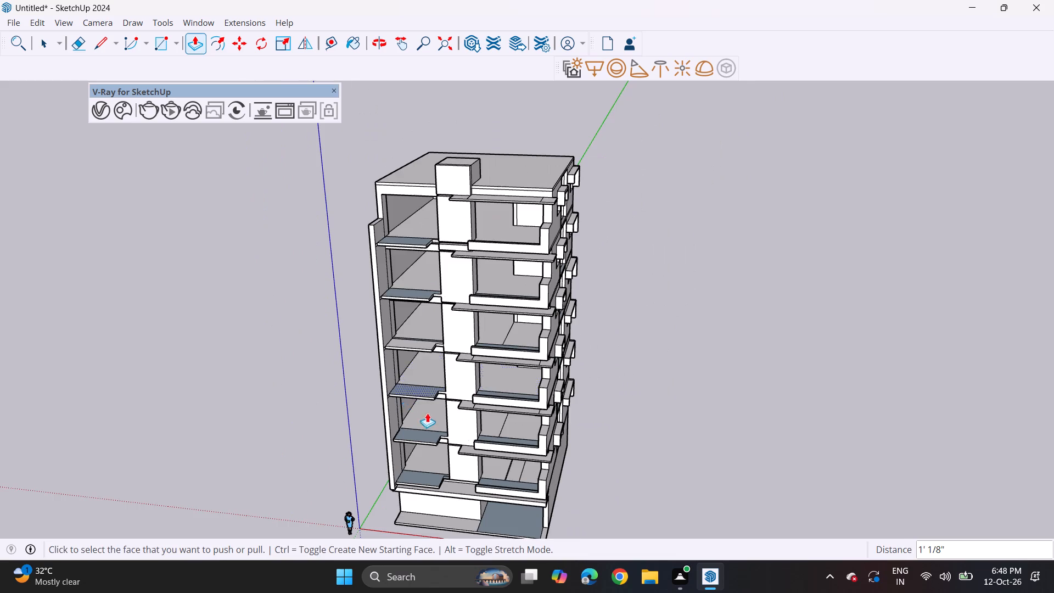
pyautogui.moveTo(428, 413); pyautogui.dragTo(373, 297, button='middle')
pyautogui.moveTo(363, 312); pyautogui.dragTo(300, 262, button='middle')
pyautogui.scroll(12, 348, 338)
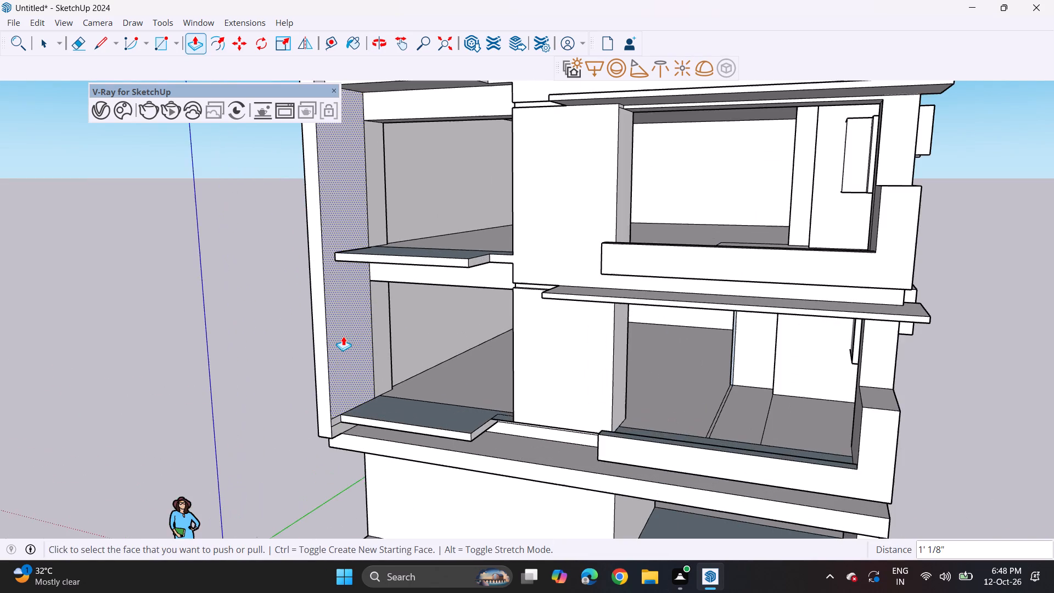
pyautogui.scroll(7, 349, 374)
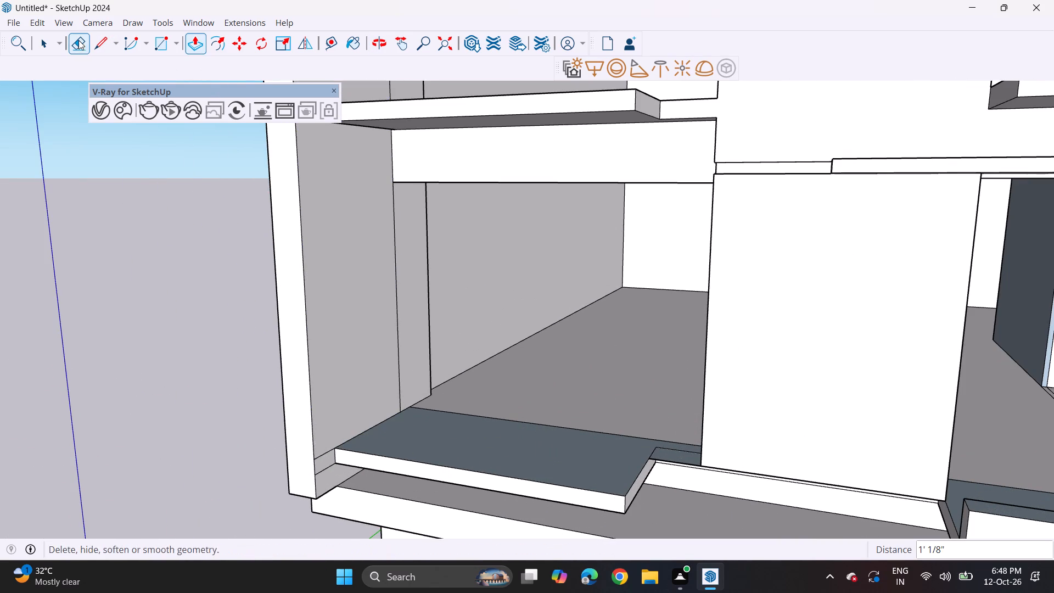
pyautogui.moveTo(79, 40); pyautogui.dragTo(79, 47)
pyautogui.moveTo(320, 452); pyautogui.dragTo(326, 471)
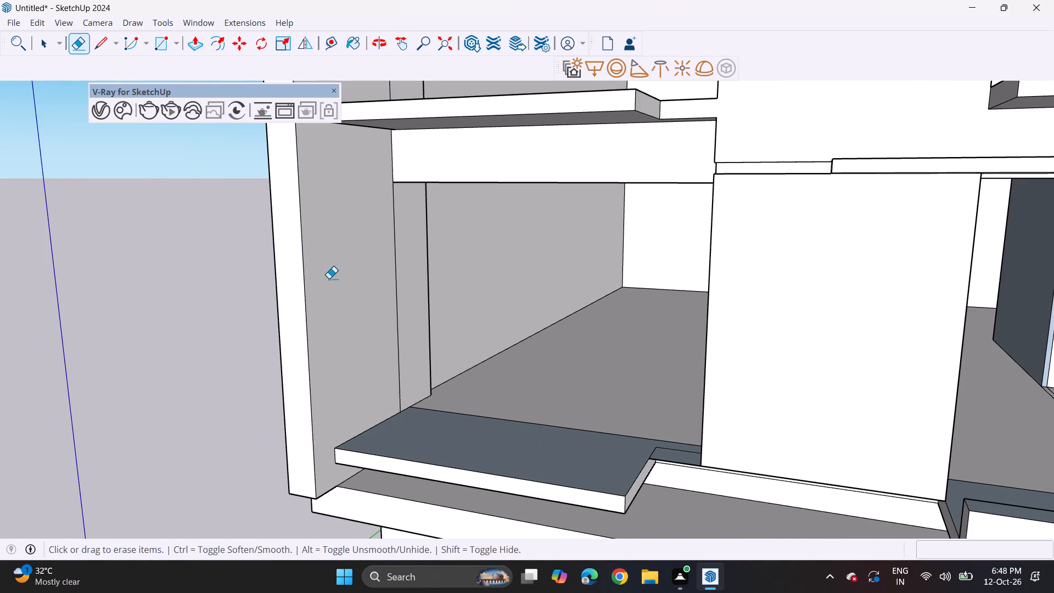
# Erase the leftover short edges on the fin's inner side face beside each of the remaining left slabs, up to the fin's top.
pyautogui.scroll(-8, 329, 278)
pyautogui.moveTo(323, 147); pyautogui.dragTo(336, 406, button='middle')
pyautogui.moveTo(344, 242); pyautogui.dragTo(346, 341, button='middle')
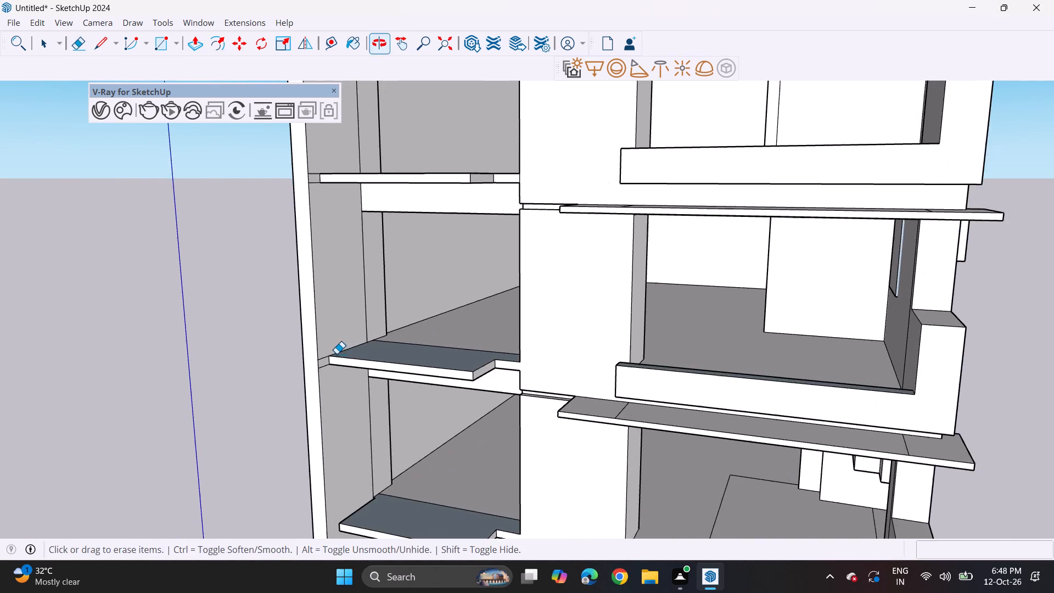
pyautogui.scroll(5, 337, 354)
pyautogui.moveTo(315, 359); pyautogui.dragTo(314, 389)
pyautogui.scroll(-4, 319, 242)
pyautogui.keyDown('shift'); pyautogui.moveTo(321, 192); pyautogui.dragTo(321, 258, button='middle'); pyautogui.keyUp('shift')
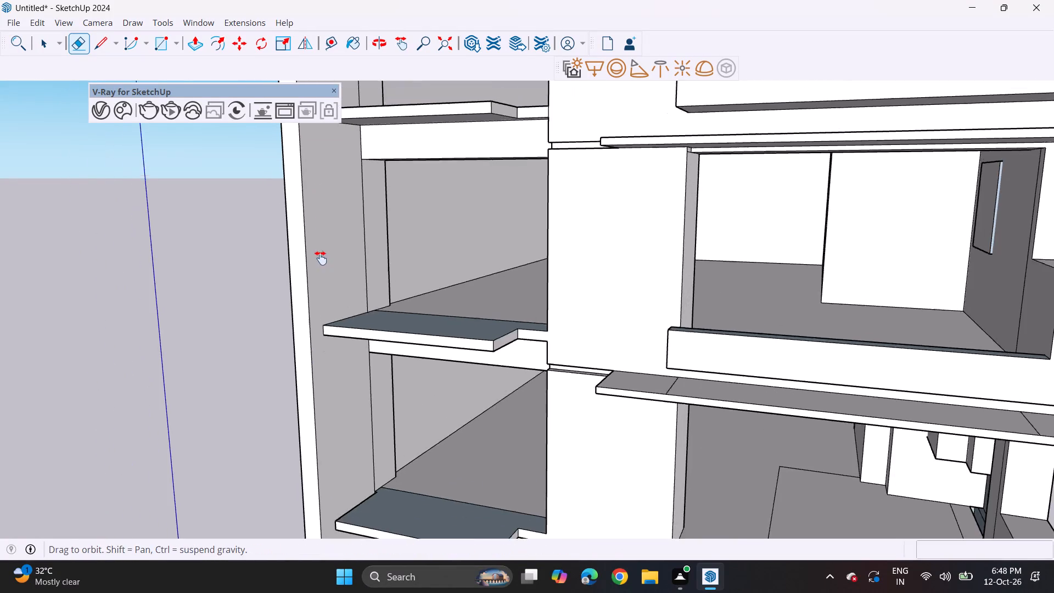
pyautogui.keyDown('shift'); pyautogui.moveTo(321, 258); pyautogui.dragTo(333, 455, button='middle'); pyautogui.keyUp('shift')
pyautogui.scroll(3, 313, 387)
pyautogui.moveTo(318, 363); pyautogui.dragTo(341, 427)
pyautogui.scroll(-3, 346, 253)
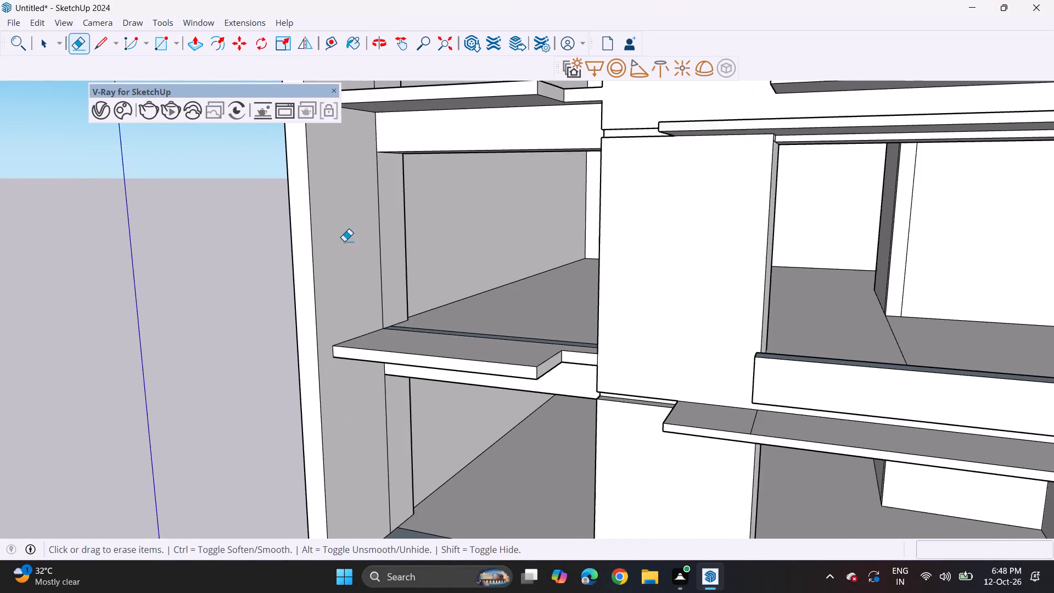
pyautogui.scroll(-1, 344, 241)
pyautogui.keyDown('shift'); pyautogui.moveTo(347, 251); pyautogui.dragTo(343, 439, button='middle'); pyautogui.keyUp('shift')
pyautogui.scroll(3, 312, 317)
pyautogui.moveTo(312, 317); pyautogui.dragTo(314, 351)
pyautogui.scroll(-5, 322, 273)
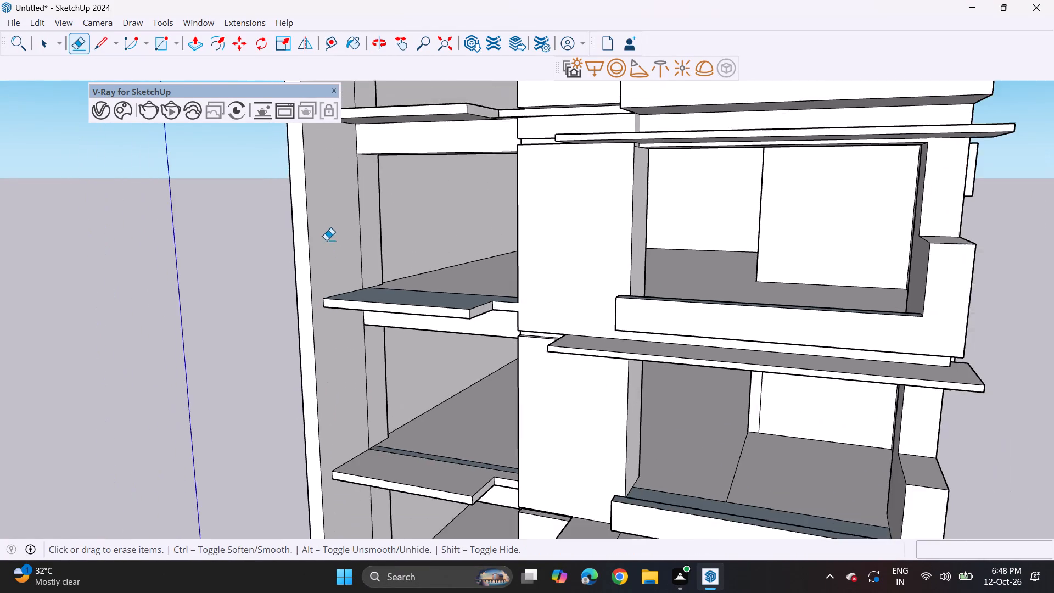
pyautogui.keyDown('shift'); pyautogui.moveTo(324, 267); pyautogui.dragTo(304, 480, button='middle'); pyautogui.keyUp('shift')
pyautogui.scroll(4, 289, 365)
pyautogui.moveTo(285, 308); pyautogui.dragTo(292, 350)
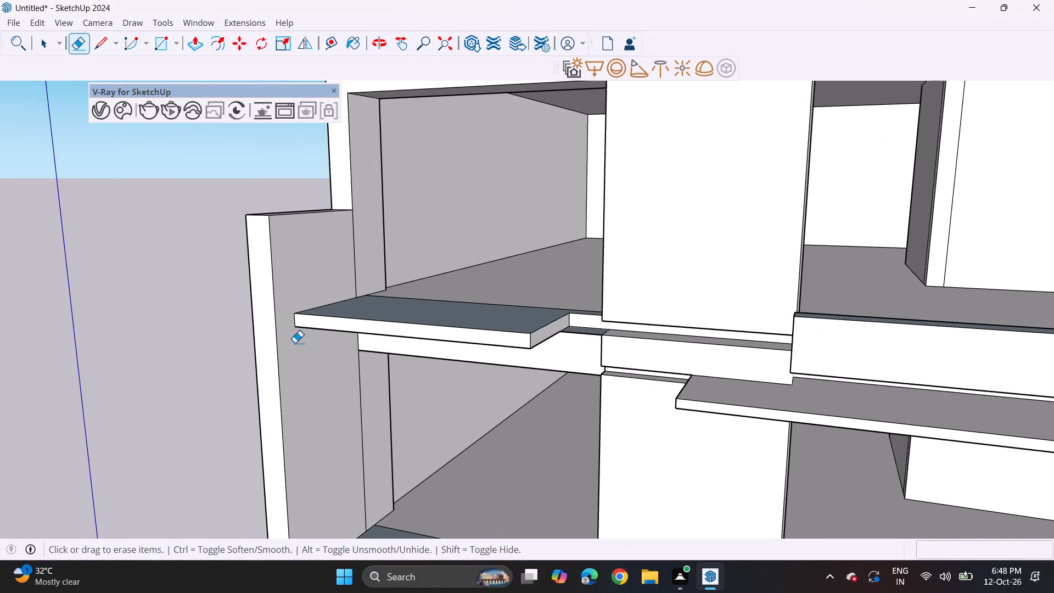
# Examine the whole tower from low and high front angles to review the fin, slabs and roofline.
pyautogui.scroll(-10, 295, 343)
pyautogui.keyDown('shift'); pyautogui.moveTo(299, 393); pyautogui.dragTo(296, 221, button='middle'); pyautogui.keyUp('shift')
pyautogui.scroll(-6, 299, 236)
pyautogui.keyDown('shift'); pyautogui.moveTo(301, 329); pyautogui.dragTo(311, 286, button='middle'); pyautogui.keyUp('shift')
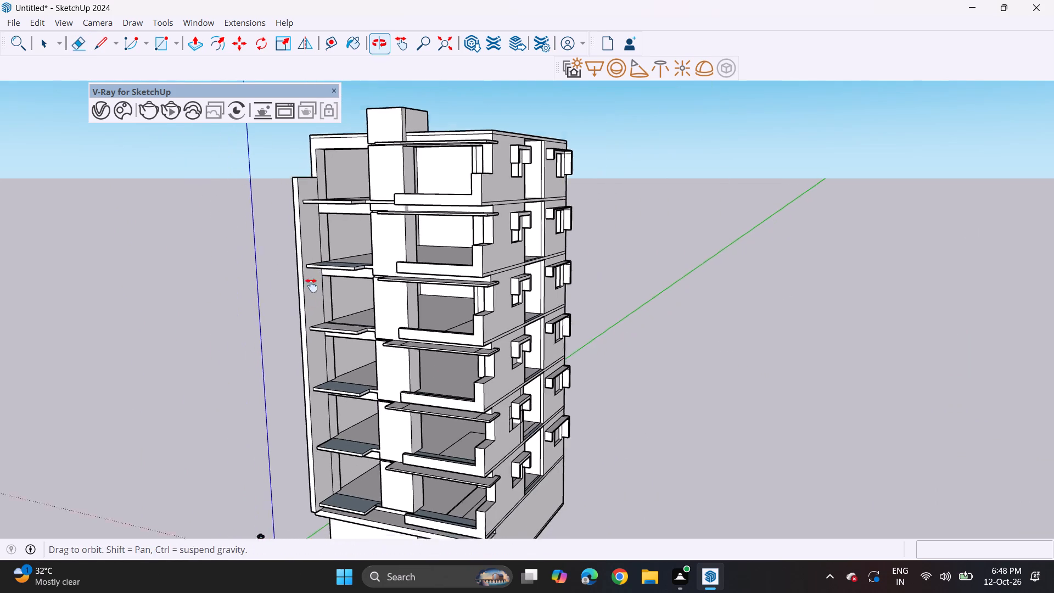
pyautogui.keyDown('shift'); pyautogui.moveTo(311, 286); pyautogui.dragTo(311, 268, button='middle'); pyautogui.keyUp('shift')
pyautogui.moveTo(303, 296); pyautogui.dragTo(268, 250, button='middle')
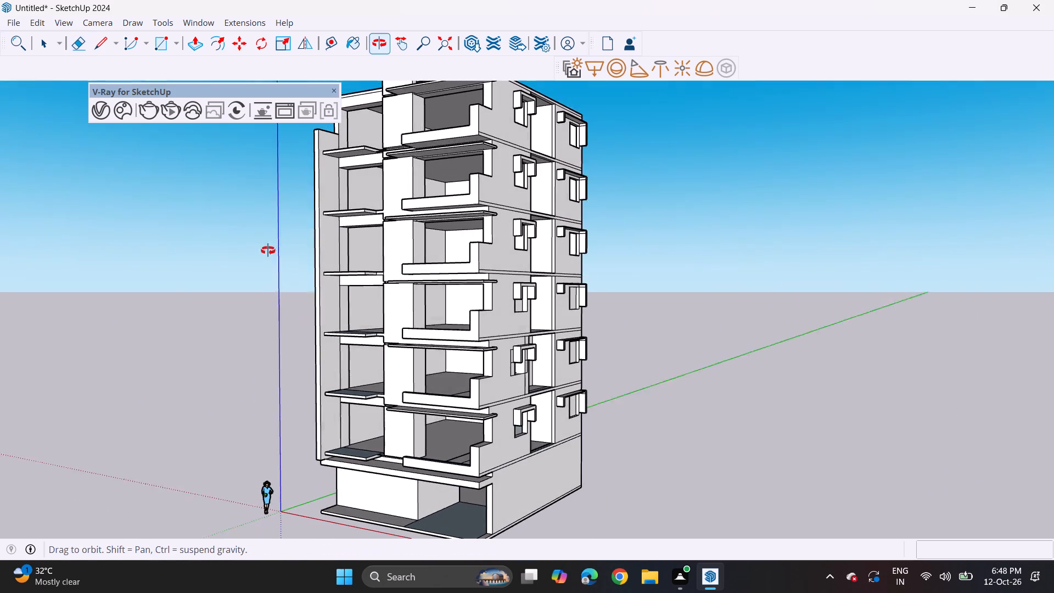
pyautogui.moveTo(268, 250); pyautogui.dragTo(267, 242, button='middle')
pyautogui.keyDown('shift'); pyautogui.moveTo(323, 338); pyautogui.dragTo(282, 376, button='middle'); pyautogui.keyUp('shift')
pyautogui.moveTo(285, 416); pyautogui.dragTo(284, 389, button='middle')
pyautogui.keyDown('shift'); pyautogui.moveTo(281, 399); pyautogui.dragTo(312, 375, button='middle'); pyautogui.keyUp('shift')
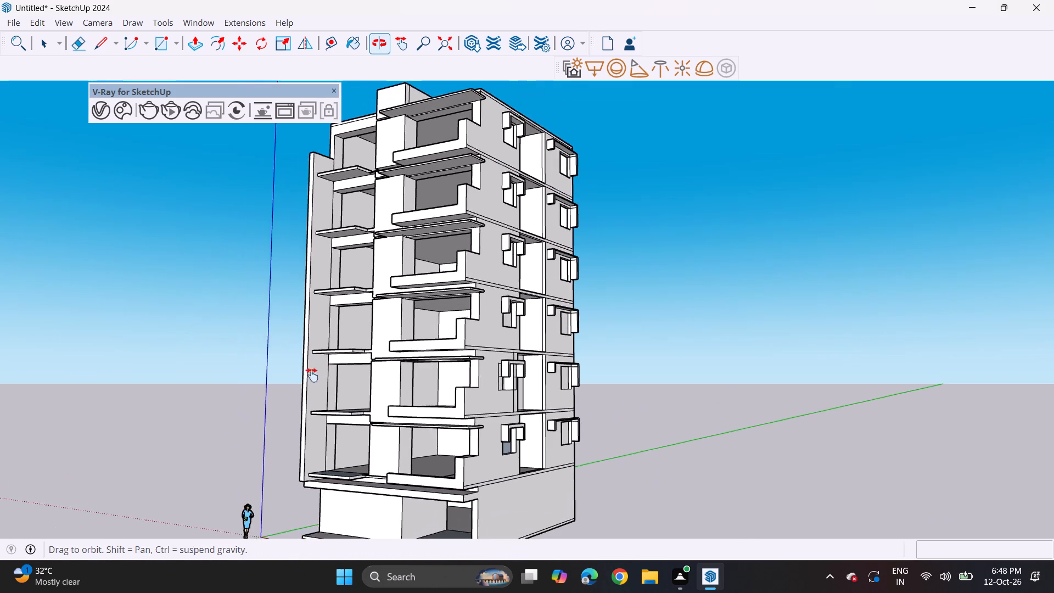
pyautogui.keyDown('shift'); pyautogui.moveTo(312, 375); pyautogui.dragTo(311, 377, button='middle'); pyautogui.keyUp('shift')
pyautogui.scroll(-3, 311, 377)
pyautogui.keyDown('shift'); pyautogui.moveTo(328, 407); pyautogui.dragTo(358, 406, button='middle'); pyautogui.keyUp('shift')
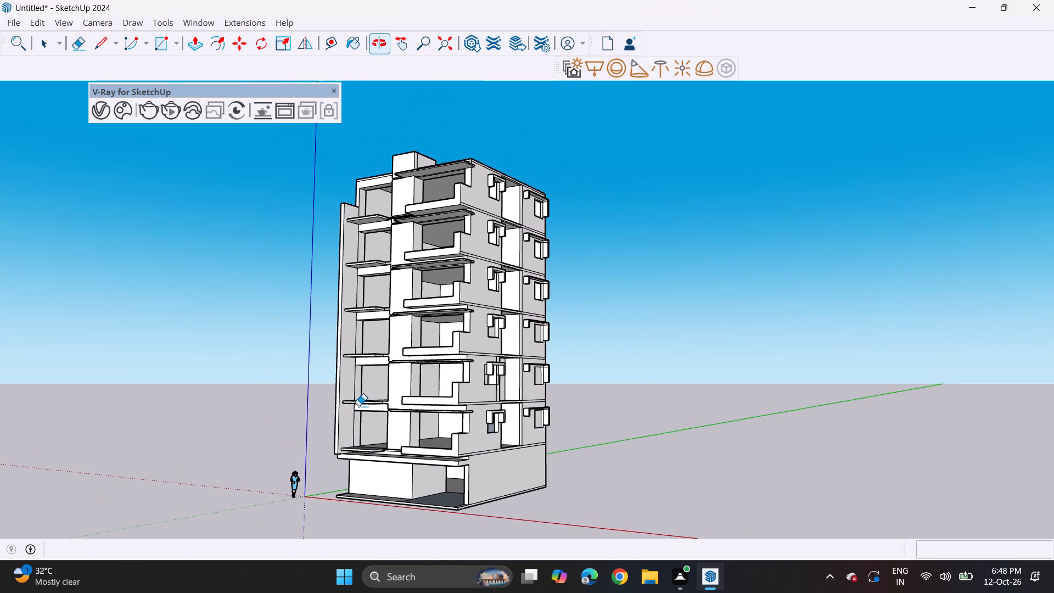
pyautogui.moveTo(380, 172); pyautogui.dragTo(417, 218, button='middle')
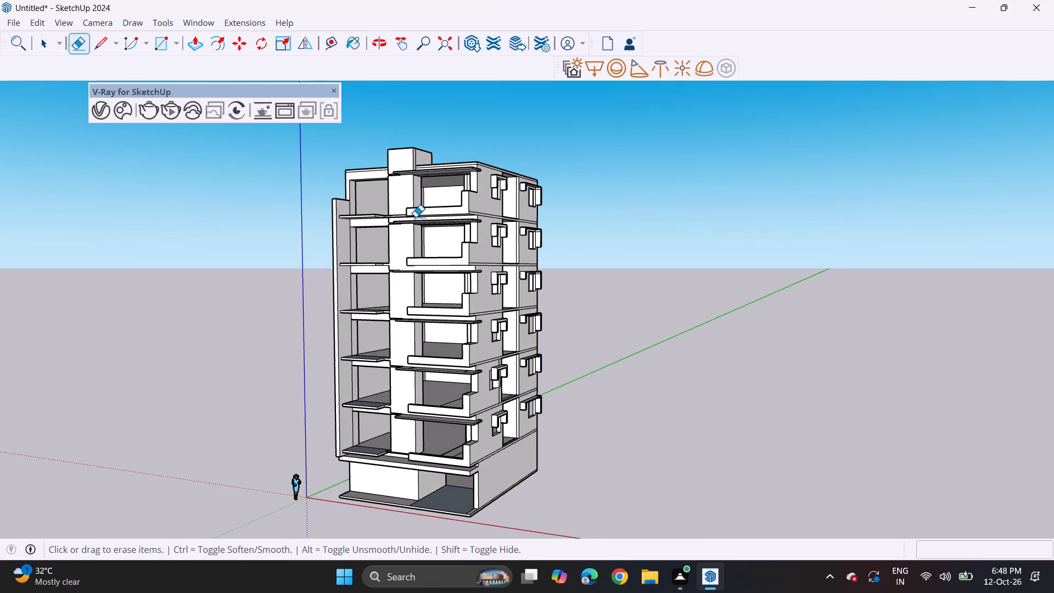
# Pull the roof slab's front edge between the left side and the pier outward about 4' 10 3/4", flush with the fin's front.
pyautogui.scroll(6, 416, 217)
pyautogui.moveTo(377, 170); pyautogui.dragTo(479, 197, button='middle')
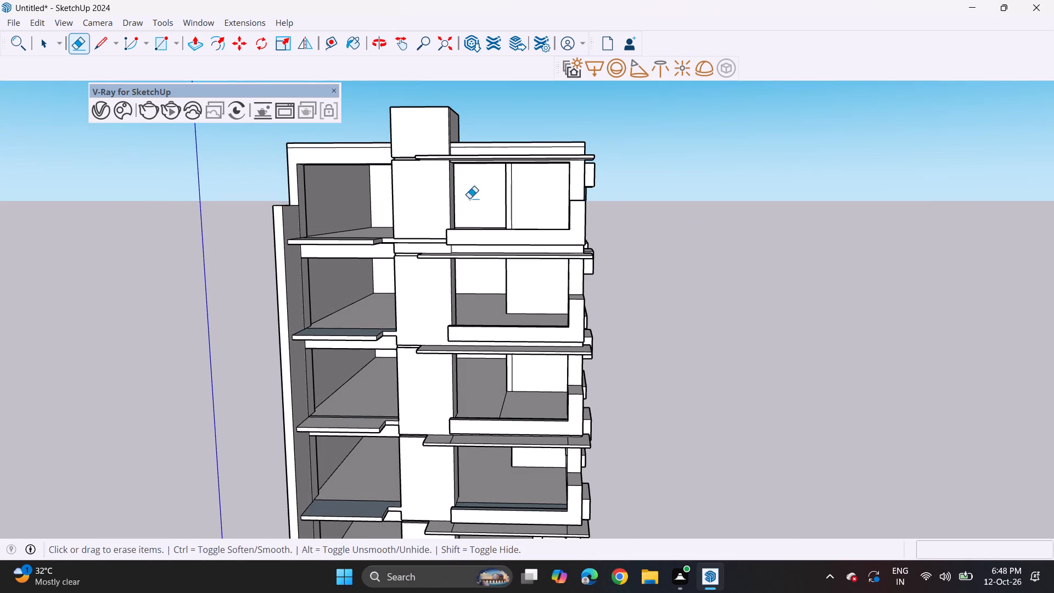
pyautogui.moveTo(408, 173); pyautogui.dragTo(464, 198, button='middle')
pyautogui.scroll(5, 397, 181)
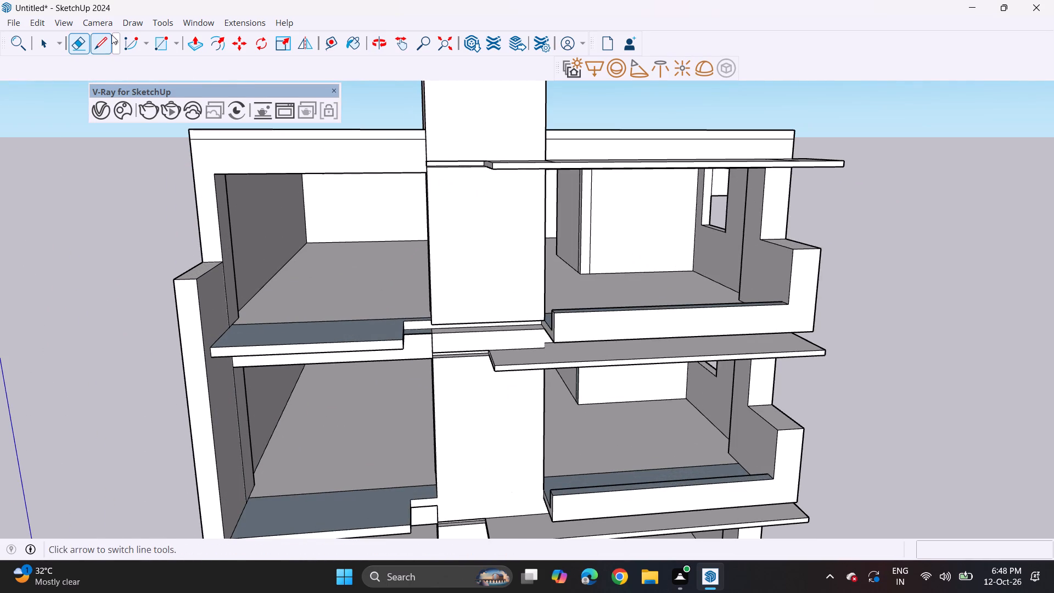
pyautogui.click(161, 41)
pyautogui.click(204, 44)
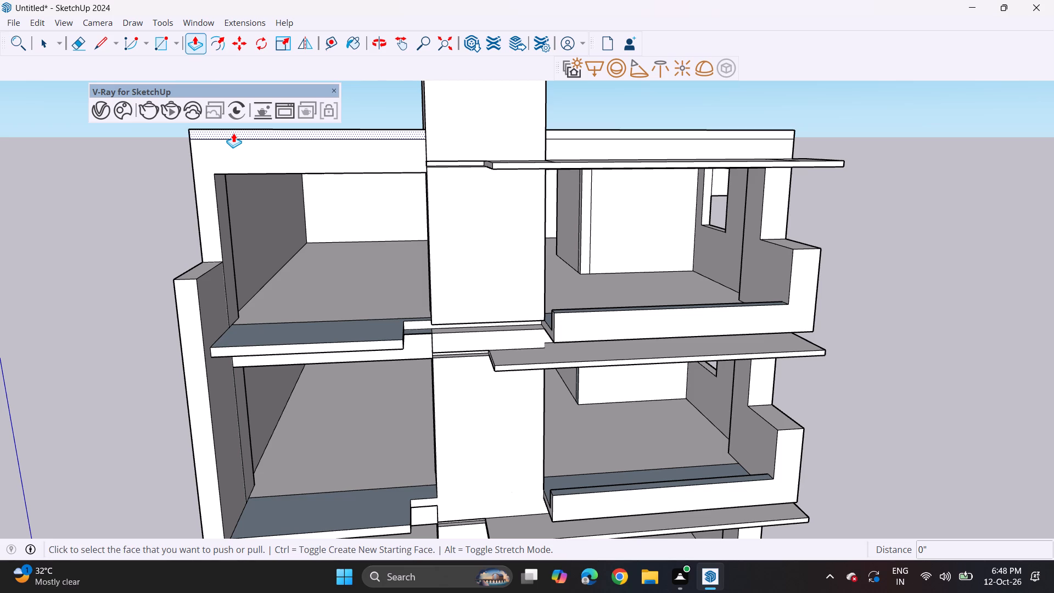
pyautogui.click(233, 133)
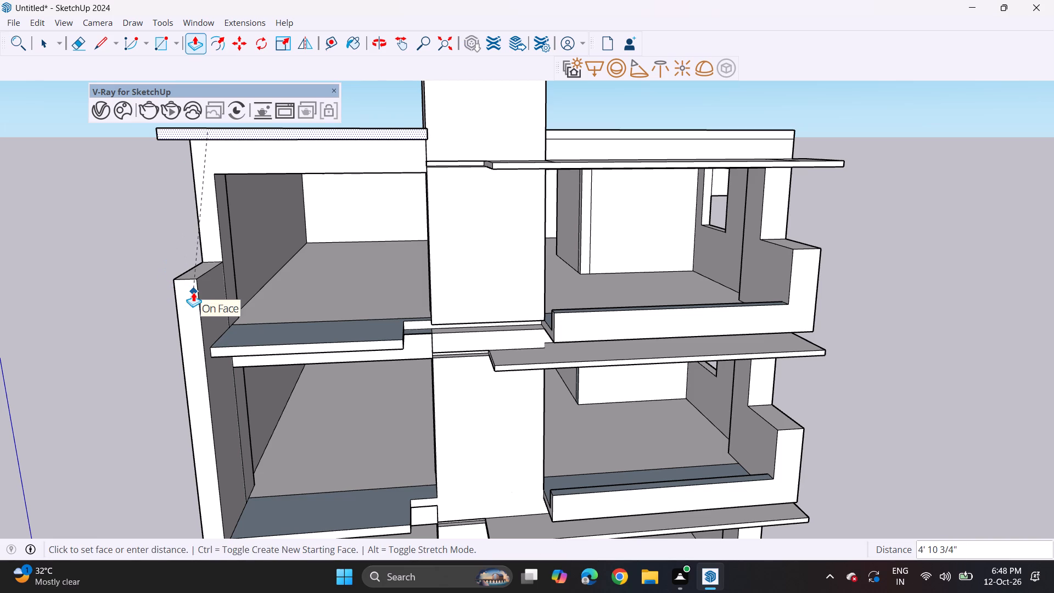
pyautogui.click(193, 292)
# Pull the roof slab's left side edge outward by about 3' 3 3/8".
pyautogui.moveTo(173, 240); pyautogui.dragTo(348, 223, button='middle')
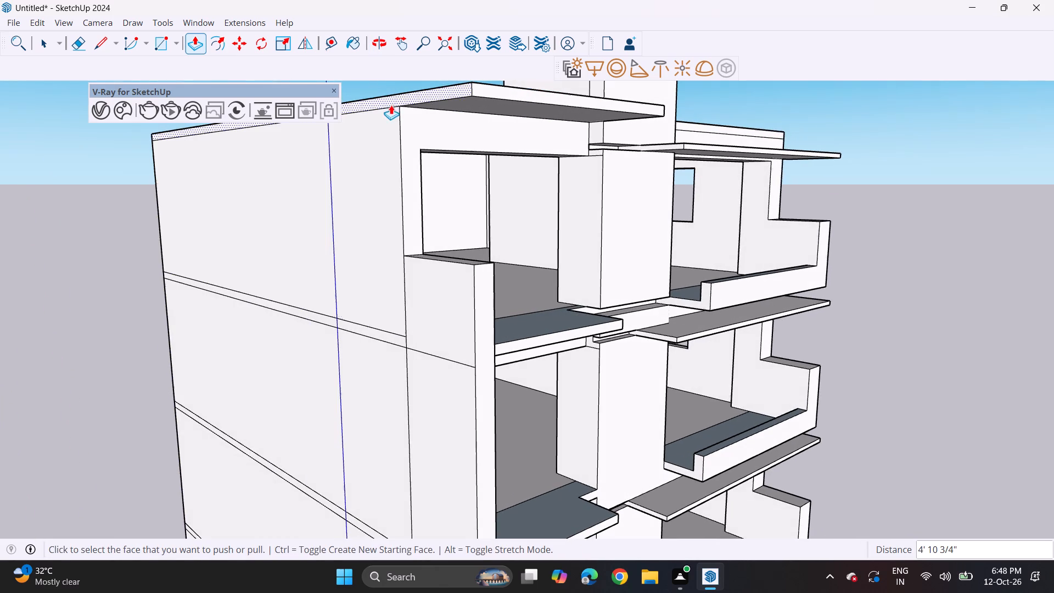
pyautogui.click(400, 98)
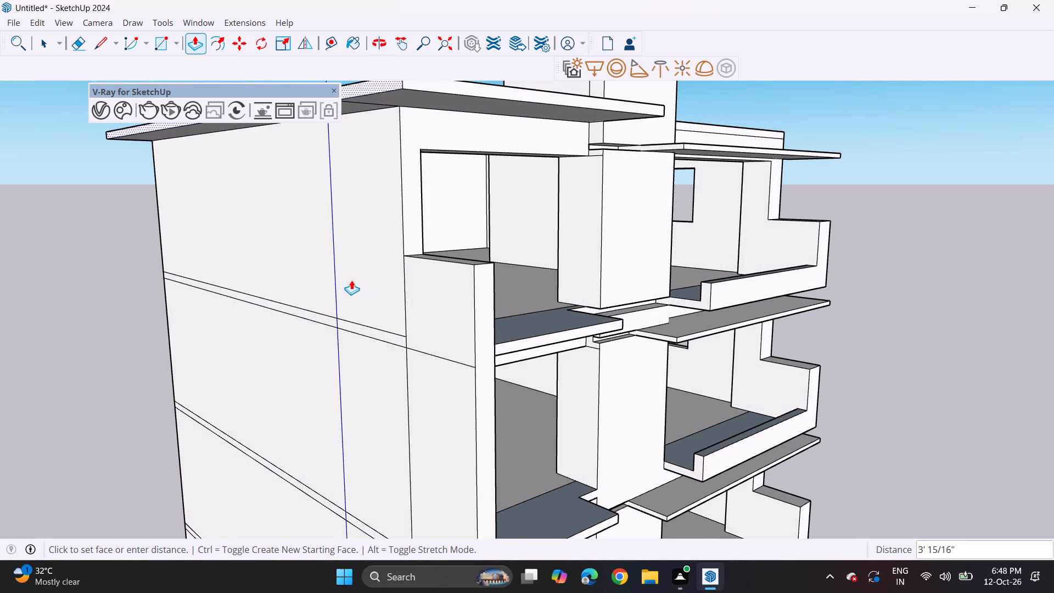
pyautogui.click(351, 279)
# Thicken the roof overhang by pulling its front and left-side undersides down about 8 1/2".
pyautogui.moveTo(532, 259); pyautogui.dragTo(256, 203, button='middle')
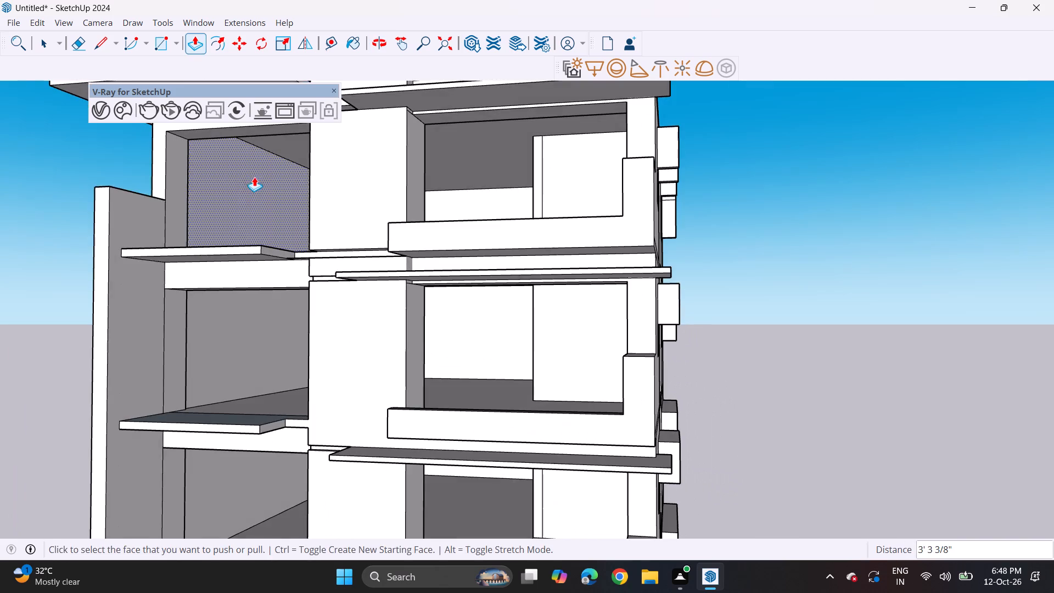
pyautogui.moveTo(255, 177); pyautogui.dragTo(337, 339, button='middle')
pyautogui.moveTo(330, 333); pyautogui.dragTo(322, 283, button='middle')
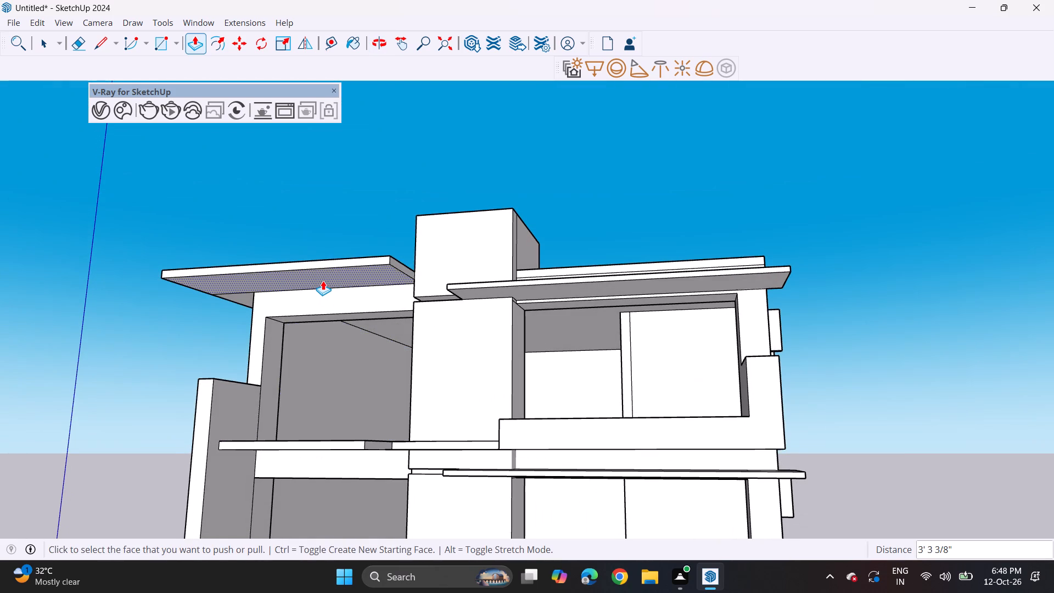
pyautogui.click(323, 281)
pyautogui.click(322, 292)
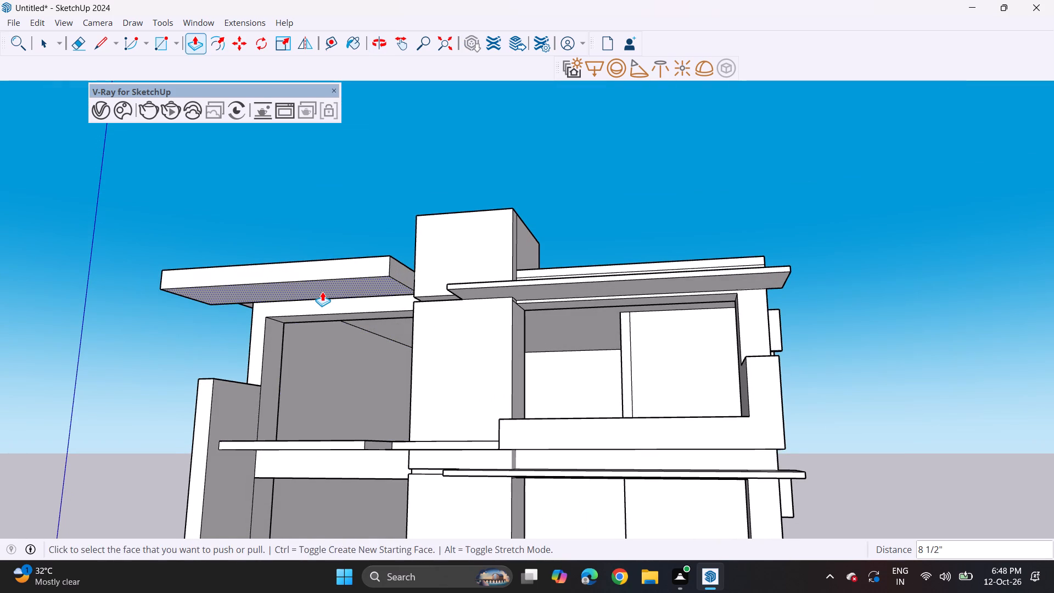
pyautogui.moveTo(267, 307); pyautogui.dragTo(418, 258, button='middle')
pyautogui.doubleClick(257, 247)
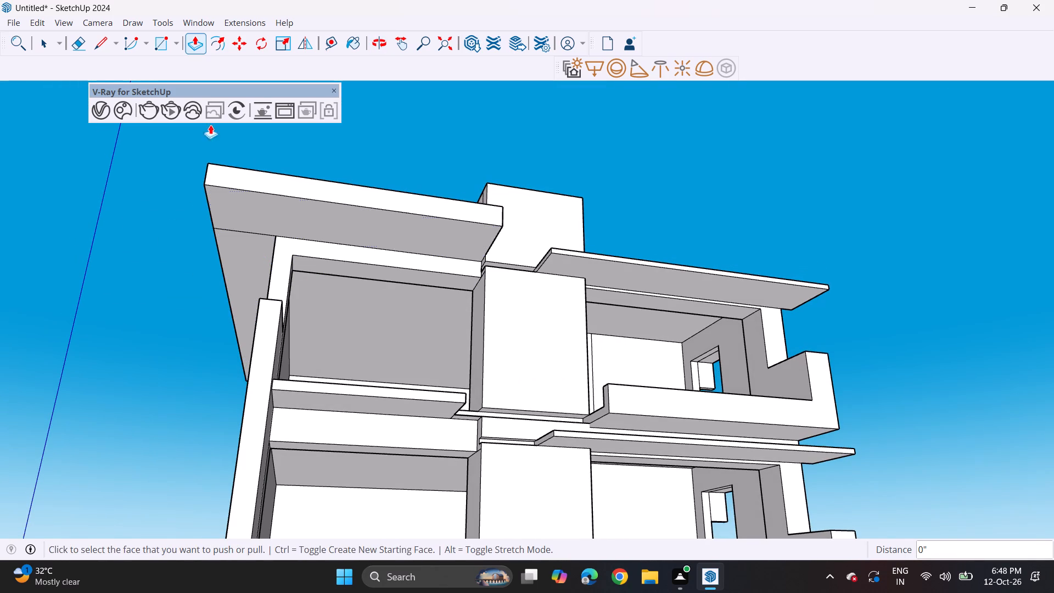
# Erase the dividing line between the front and side parts of the roof overhang's underside.
pyautogui.click(74, 44)
pyautogui.moveTo(246, 220); pyautogui.dragTo(243, 245)
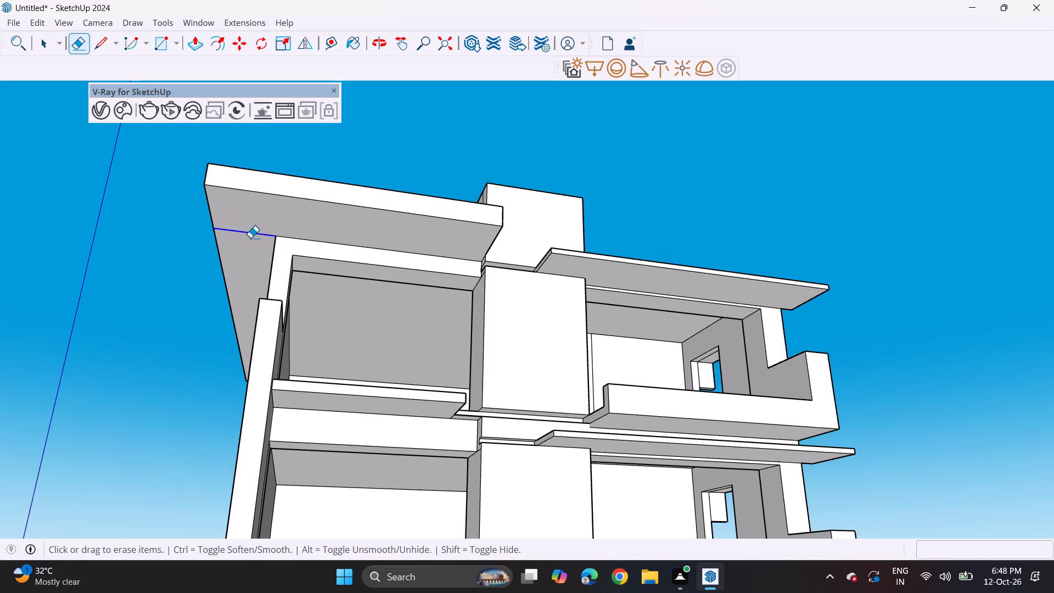
# Raise both top faces of the pier's rooftop block by about 1' 6 1/8".
pyautogui.moveTo(298, 247); pyautogui.dragTo(181, 313, button='middle')
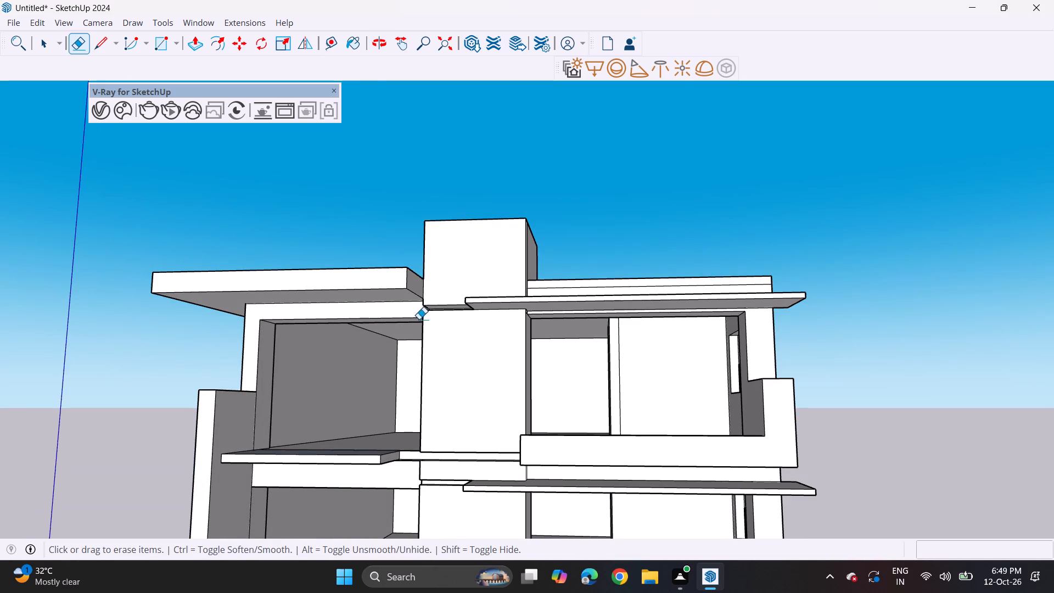
pyautogui.moveTo(418, 304); pyautogui.dragTo(407, 363, button='middle')
pyautogui.moveTo(453, 265); pyautogui.dragTo(441, 340, button='middle')
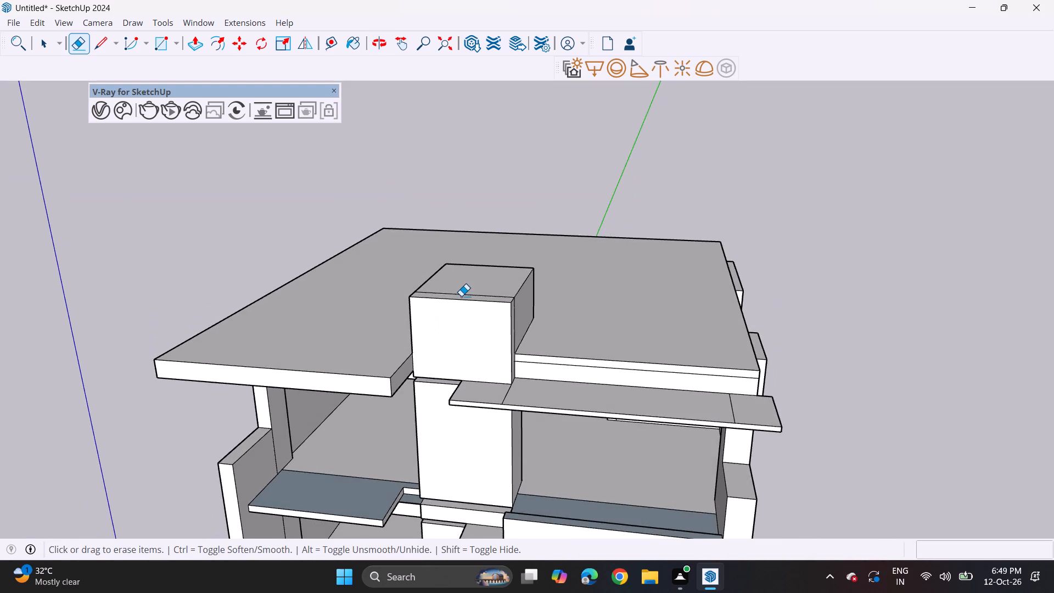
pyautogui.scroll(4, 461, 296)
pyautogui.click(193, 40)
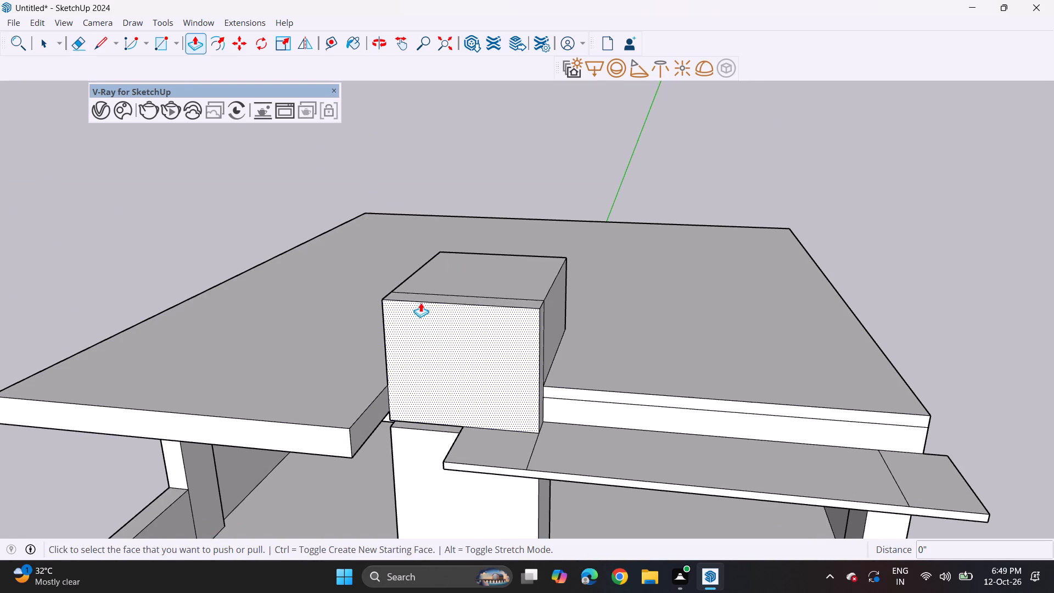
pyautogui.click(424, 299)
pyautogui.click(424, 262)
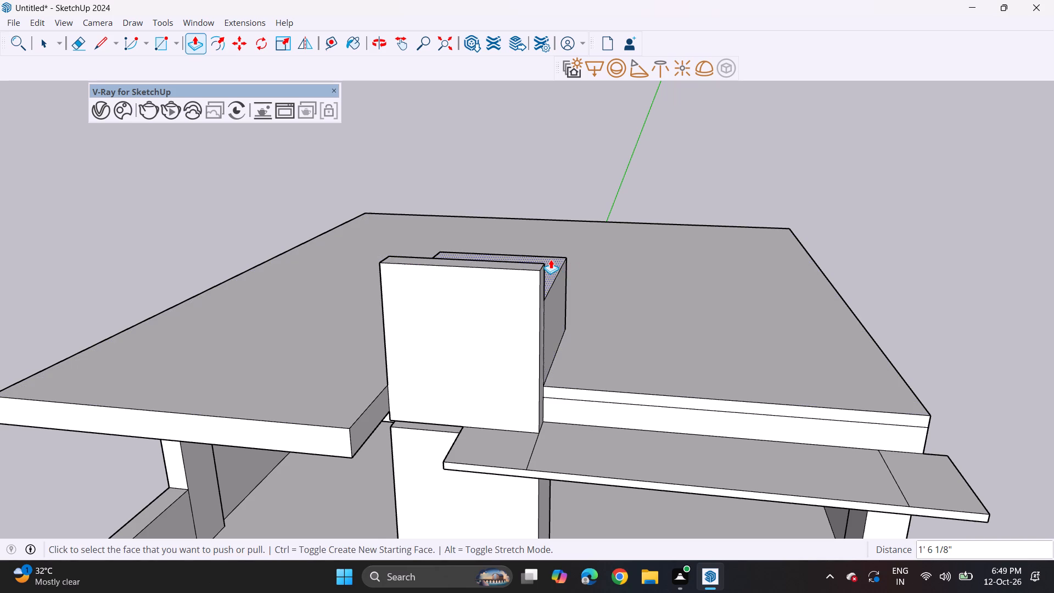
pyautogui.doubleClick(551, 259)
# Add a new 1/4" layer on the top faces of the two lowest left slabs using Push/Pull's new starting face.
pyautogui.scroll(-2, 532, 377)
pyautogui.moveTo(534, 399); pyautogui.dragTo(508, 321, button='middle')
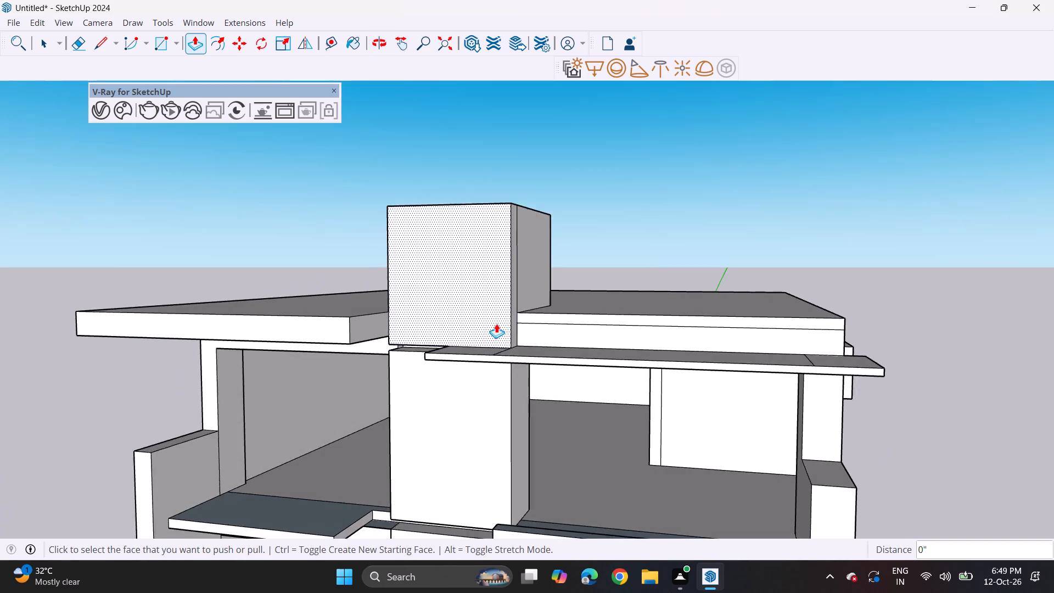
pyautogui.scroll(-6, 496, 323)
pyautogui.moveTo(511, 402); pyautogui.dragTo(452, 254, button='middle')
pyautogui.scroll(-6, 452, 254)
pyautogui.keyDown('shift'); pyautogui.moveTo(453, 410); pyautogui.dragTo(450, 309, button='middle'); pyautogui.keyUp('shift')
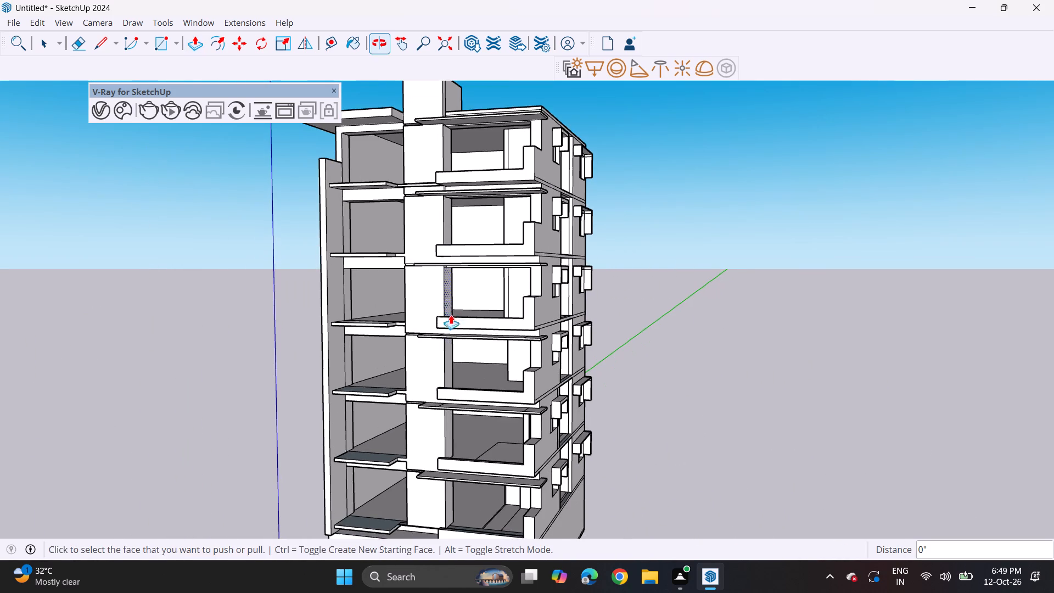
pyautogui.keyDown('shift'); pyautogui.moveTo(447, 395); pyautogui.dragTo(447, 363, button='middle'); pyautogui.keyUp('shift')
pyautogui.scroll(3, 374, 467)
pyautogui.scroll(4, 371, 522)
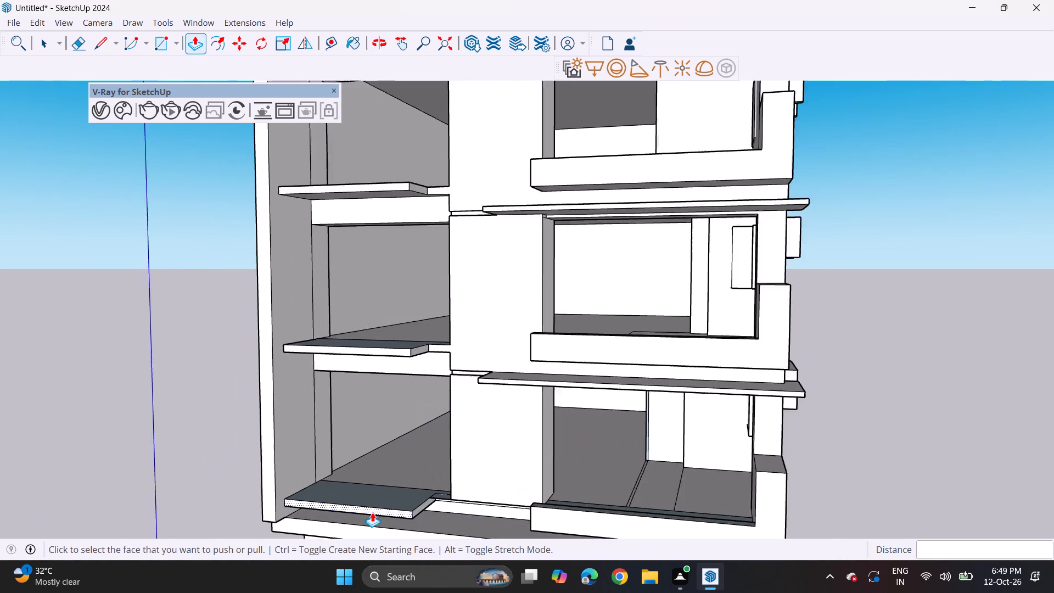
pyautogui.scroll(6, 372, 512)
pyautogui.click(379, 500)
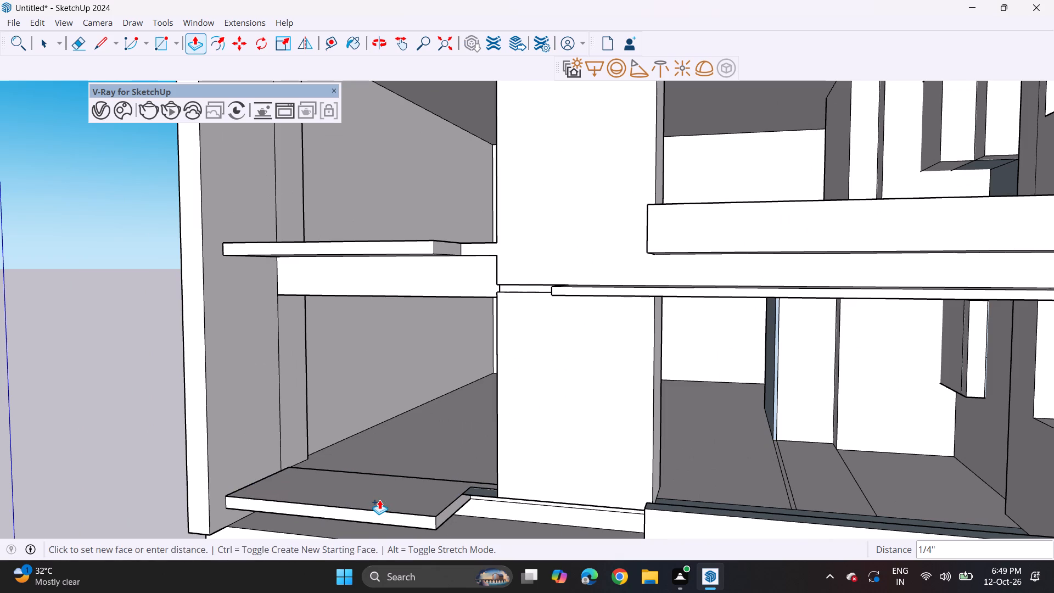
pyautogui.click(379, 500)
pyautogui.moveTo(378, 320); pyautogui.dragTo(379, 435, button='middle')
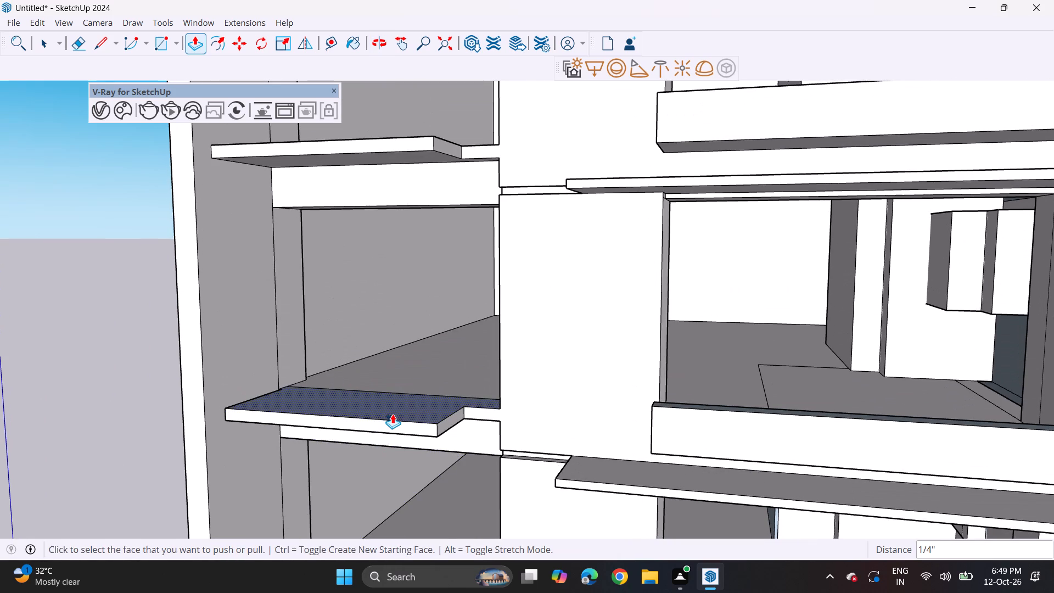
pyautogui.doubleClick(393, 414)
# Add the same 1/4" layer to the lowest left slab's notch strip beside the pier and the lowest right balcony's parapet top and floor strip.
pyautogui.keyDown('shift'); pyautogui.moveTo(401, 432); pyautogui.dragTo(386, 208, button='middle'); pyautogui.keyUp('shift')
pyautogui.scroll(1, 451, 361)
pyautogui.moveTo(451, 361); pyautogui.dragTo(460, 401, button='middle')
pyautogui.scroll(2, 485, 484)
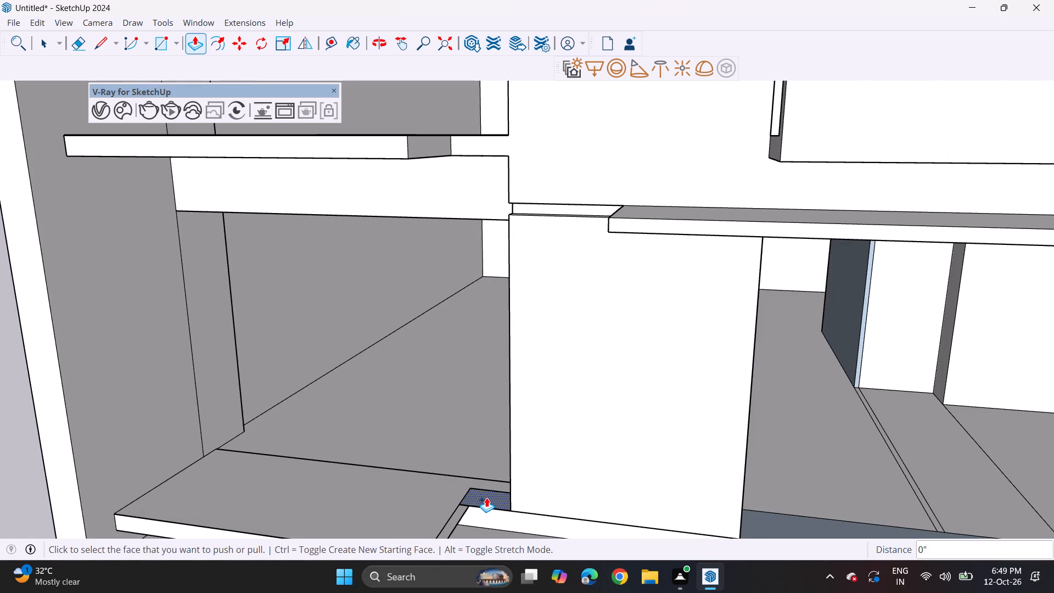
pyautogui.click(486, 497)
pyautogui.click(486, 497)
pyautogui.keyDown('shift'); pyautogui.moveTo(471, 479); pyautogui.dragTo(338, 273, button='middle'); pyautogui.keyUp('shift')
pyautogui.moveTo(512, 304); pyautogui.dragTo(520, 378, button='middle')
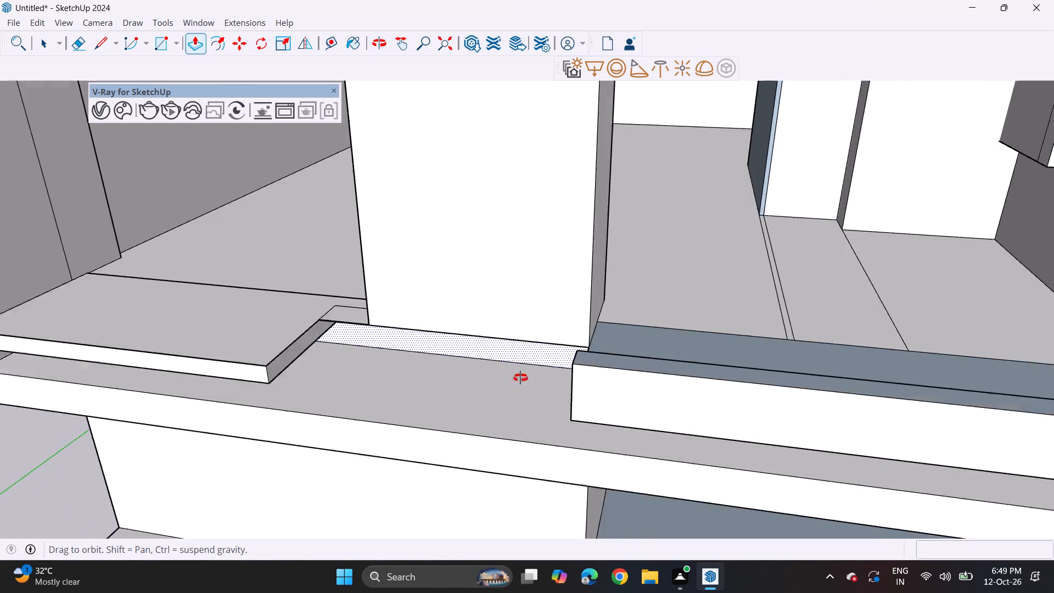
pyautogui.moveTo(520, 378); pyautogui.dragTo(530, 396, button='middle')
pyautogui.doubleClick(666, 421)
pyautogui.doubleClick(691, 359)
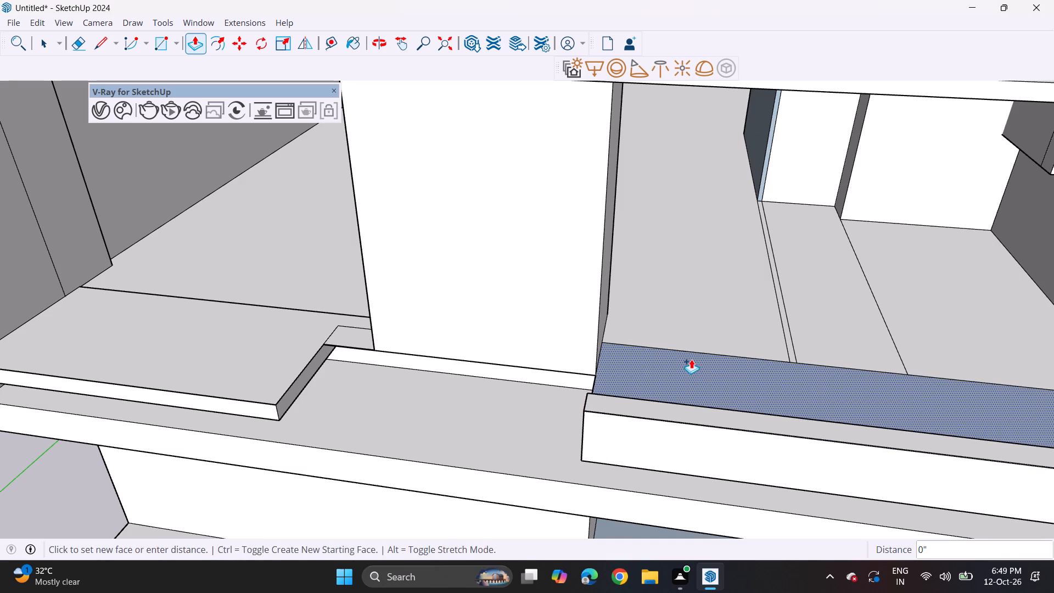
# Add the same 1/4" layer to the parapet top and floor strip of the second-lowest right balcony.
pyautogui.keyDown('shift'); pyautogui.moveTo(607, 312); pyautogui.dragTo(722, 544, button='middle'); pyautogui.keyUp('shift')
pyautogui.scroll(-2, 624, 347)
pyautogui.doubleClick(870, 327)
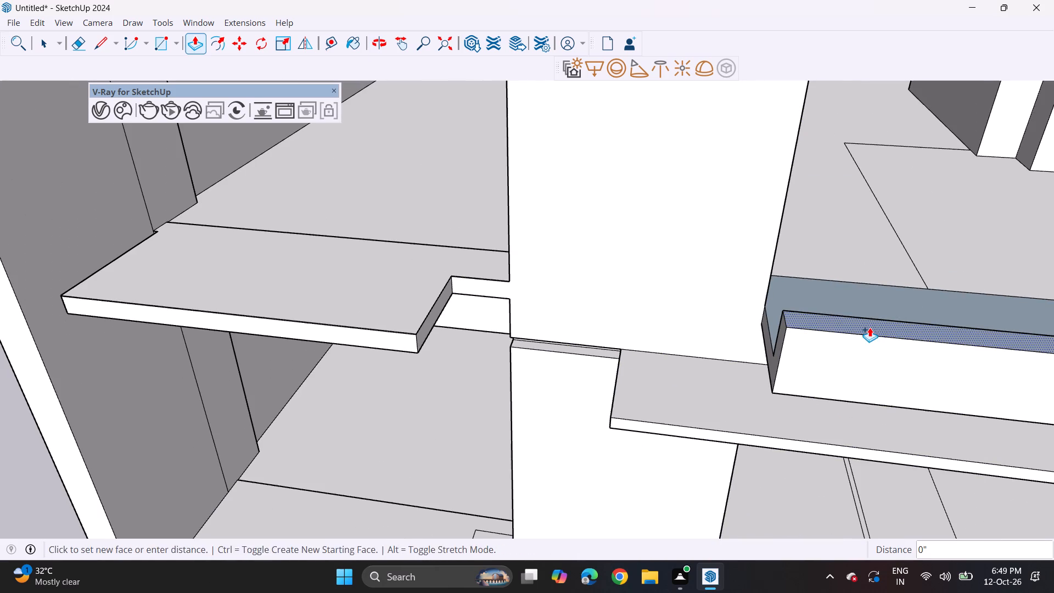
pyautogui.doubleClick(873, 293)
pyautogui.scroll(-9, 838, 249)
pyautogui.keyDown('shift'); pyautogui.moveTo(807, 206); pyautogui.dragTo(687, 426, button='middle'); pyautogui.keyUp('shift')
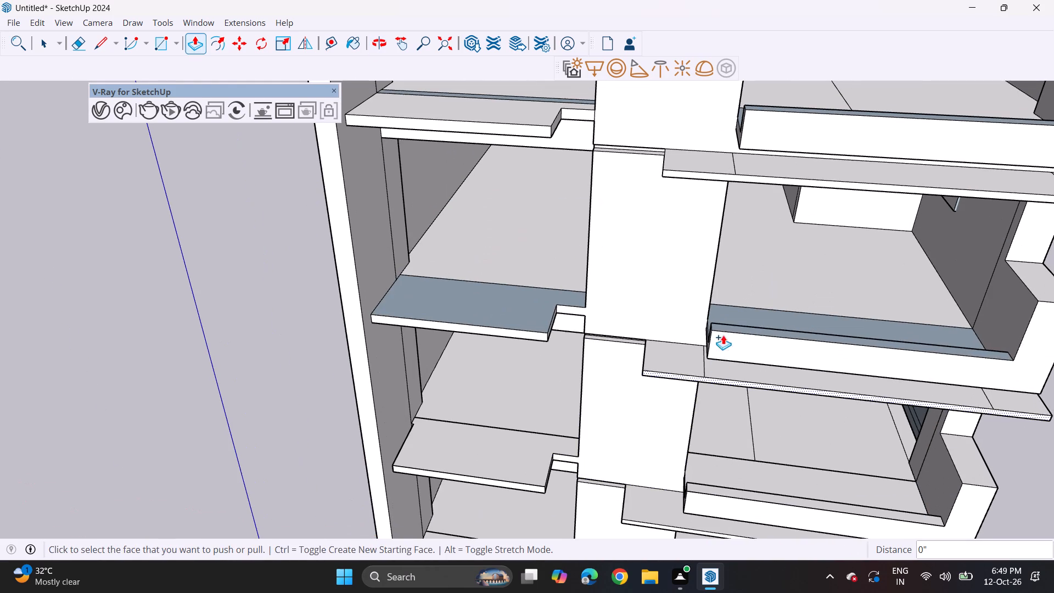
# Add the same 1/4" layer to the third- and fourth-lowest levels' left slab areas, right balcony floor strips and parapet tops.
pyautogui.doubleClick(741, 316)
pyautogui.doubleClick(746, 328)
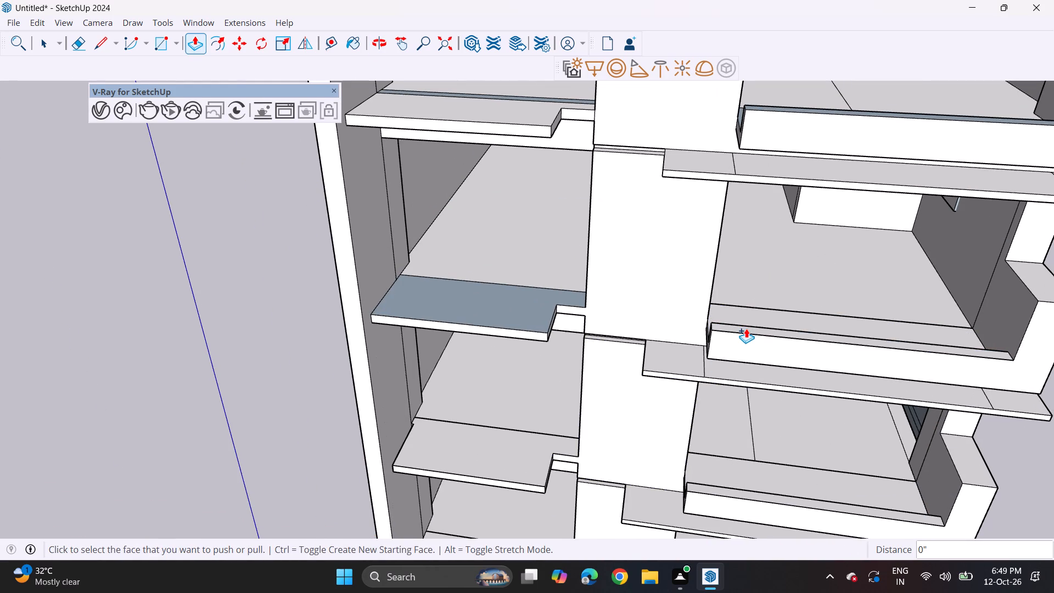
pyautogui.doubleClick(553, 296)
pyautogui.keyDown('shift'); pyautogui.moveTo(552, 296); pyautogui.dragTo(568, 489, button='middle'); pyautogui.keyUp('shift')
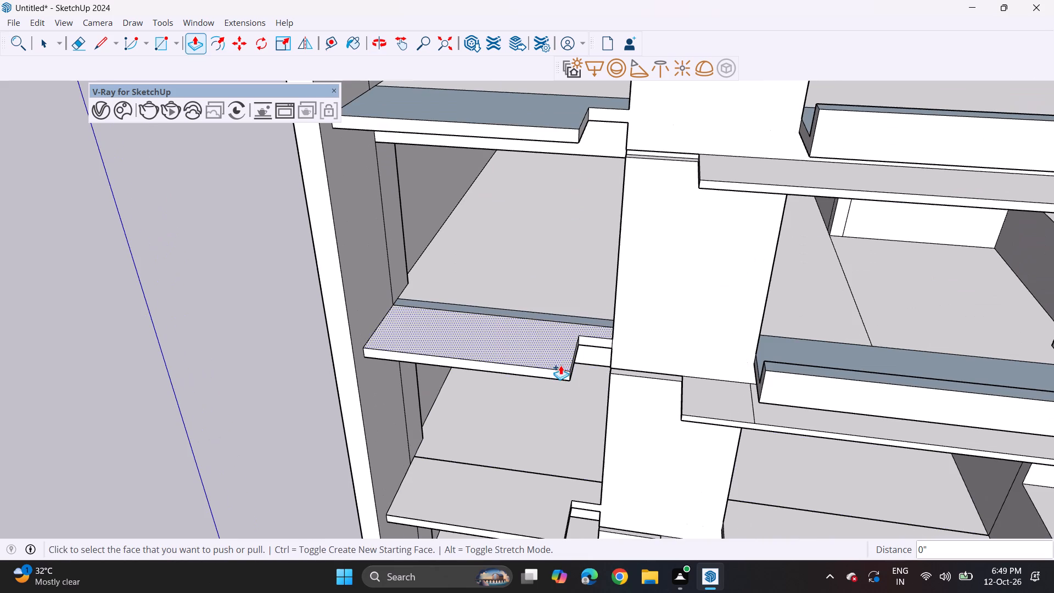
pyautogui.doubleClick(556, 318)
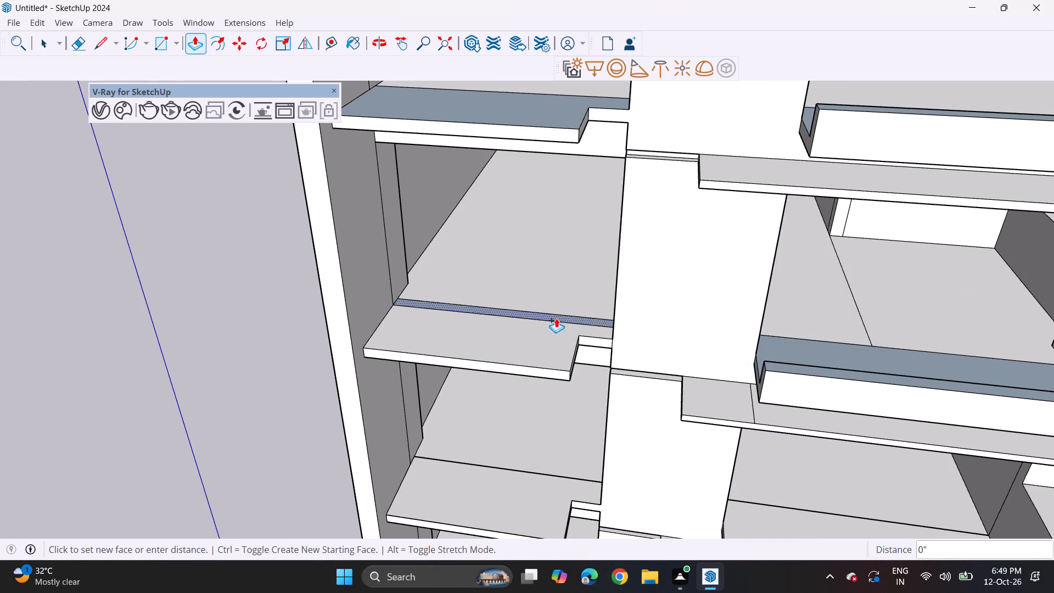
pyautogui.doubleClick(864, 359)
pyautogui.doubleClick(850, 374)
# Add the same 1/4" layer to the two uppermost left slabs and to both upper right balconies' floor strips and parapet tops.
pyautogui.keyDown('shift'); pyautogui.moveTo(817, 322); pyautogui.dragTo(815, 333, button='middle'); pyautogui.keyUp('shift')
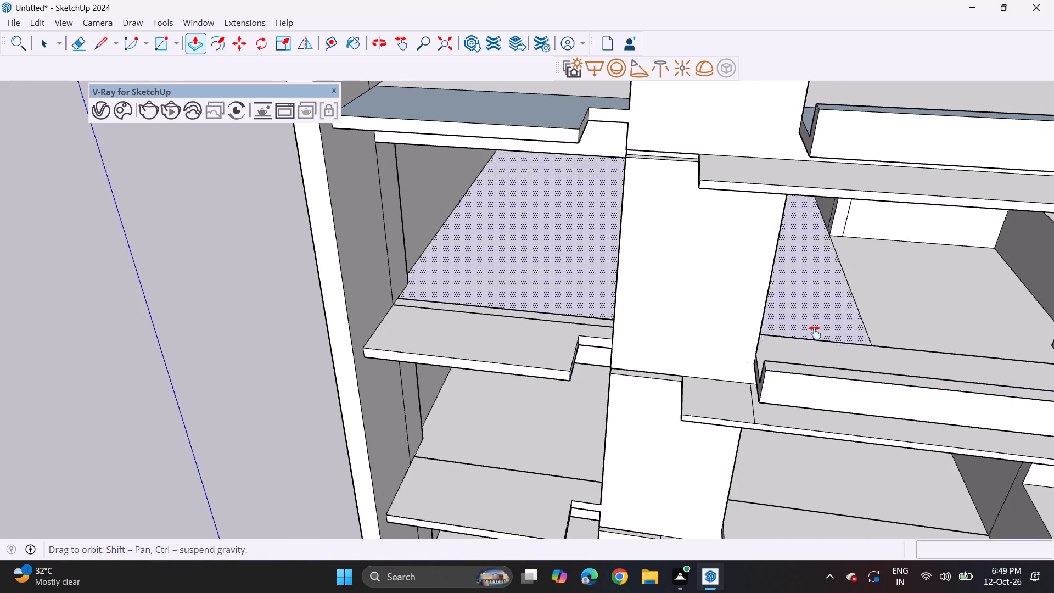
pyautogui.keyDown('shift'); pyautogui.moveTo(815, 333); pyautogui.dragTo(820, 487, button='middle'); pyautogui.keyUp('shift')
pyautogui.doubleClick(527, 316)
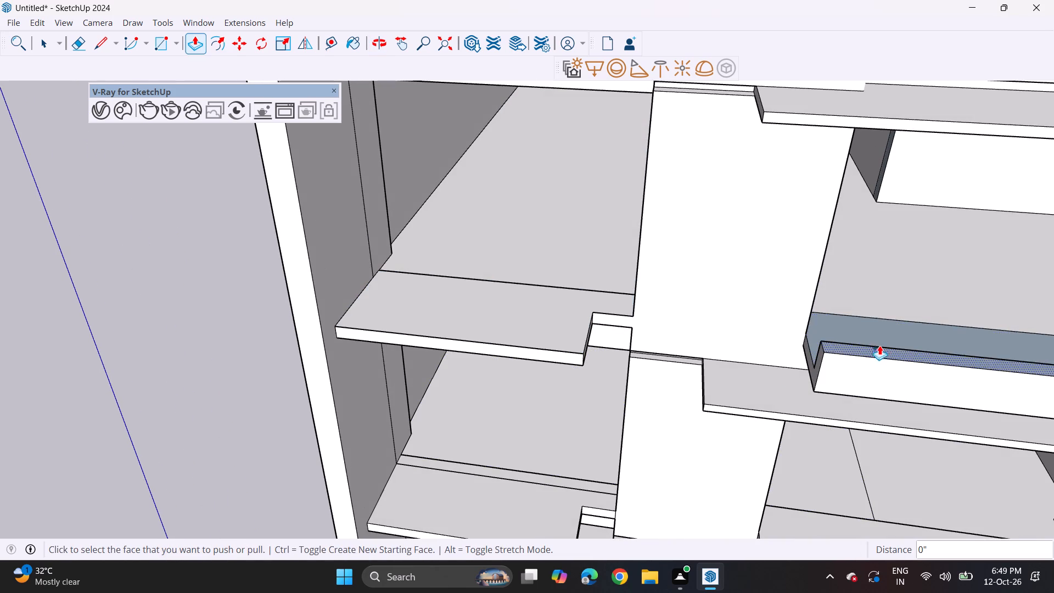
pyautogui.doubleClick(879, 343)
pyautogui.doubleClick(892, 349)
pyautogui.scroll(-3, 885, 329)
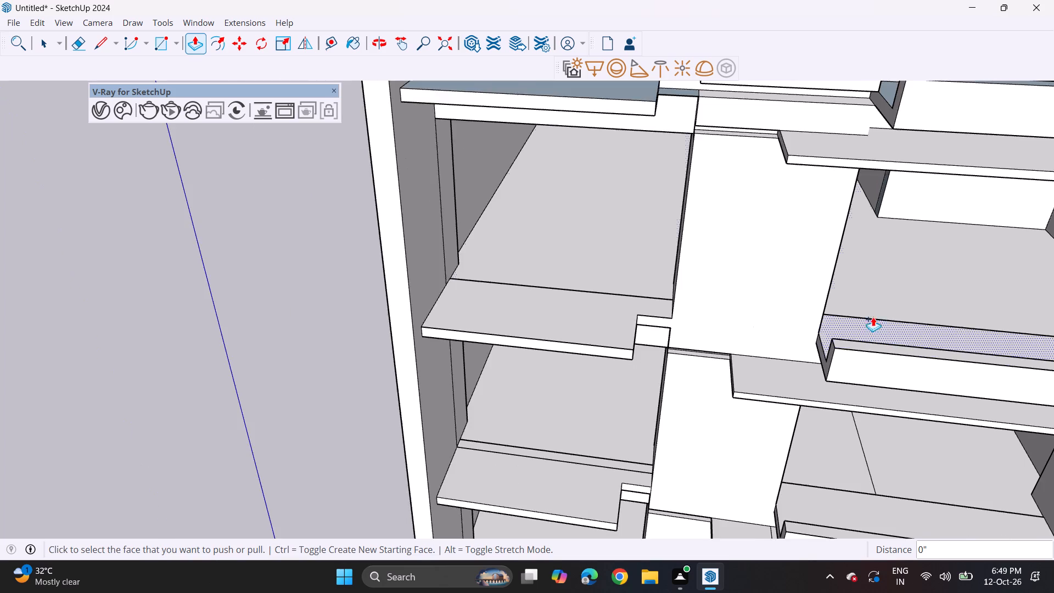
pyautogui.scroll(-2, 873, 317)
pyautogui.keyDown('shift'); pyautogui.moveTo(867, 313); pyautogui.dragTo(792, 429, button='middle'); pyautogui.keyUp('shift')
pyautogui.doubleClick(829, 289)
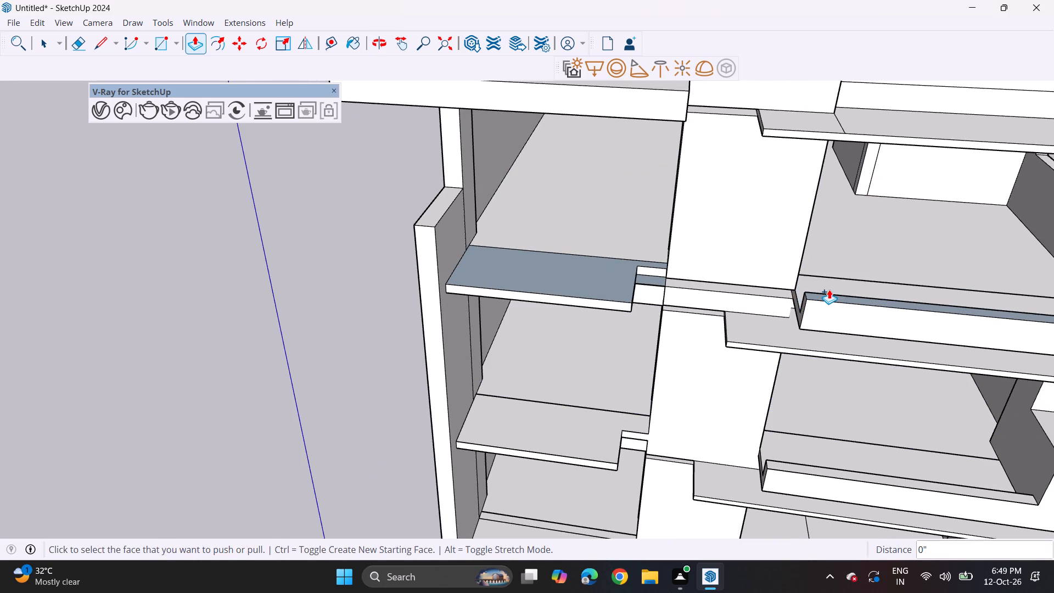
pyautogui.doubleClick(829, 298)
pyautogui.doubleClick(590, 278)
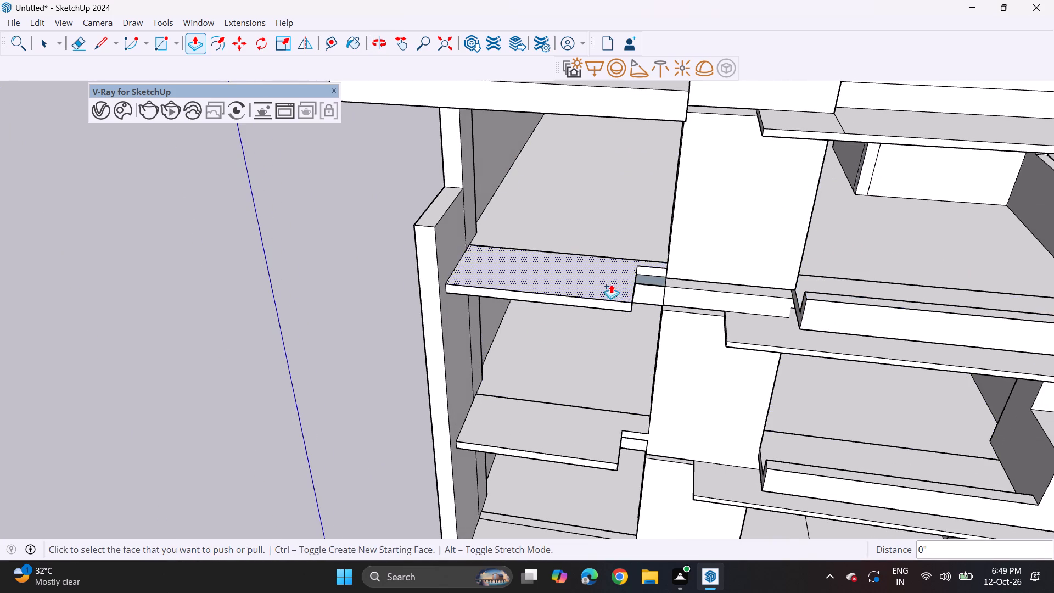
# Examine the resurfaced slabs and balconies down the front facade, including the undersides.
pyautogui.scroll(-4, 630, 289)
pyautogui.keyDown('shift'); pyautogui.moveTo(632, 294); pyautogui.dragTo(619, 394, button='middle'); pyautogui.keyUp('shift')
pyautogui.moveTo(674, 447); pyautogui.dragTo(656, 318, button='middle')
pyautogui.keyDown('shift'); pyautogui.moveTo(687, 441); pyautogui.dragTo(666, 391, button='middle'); pyautogui.keyUp('shift')
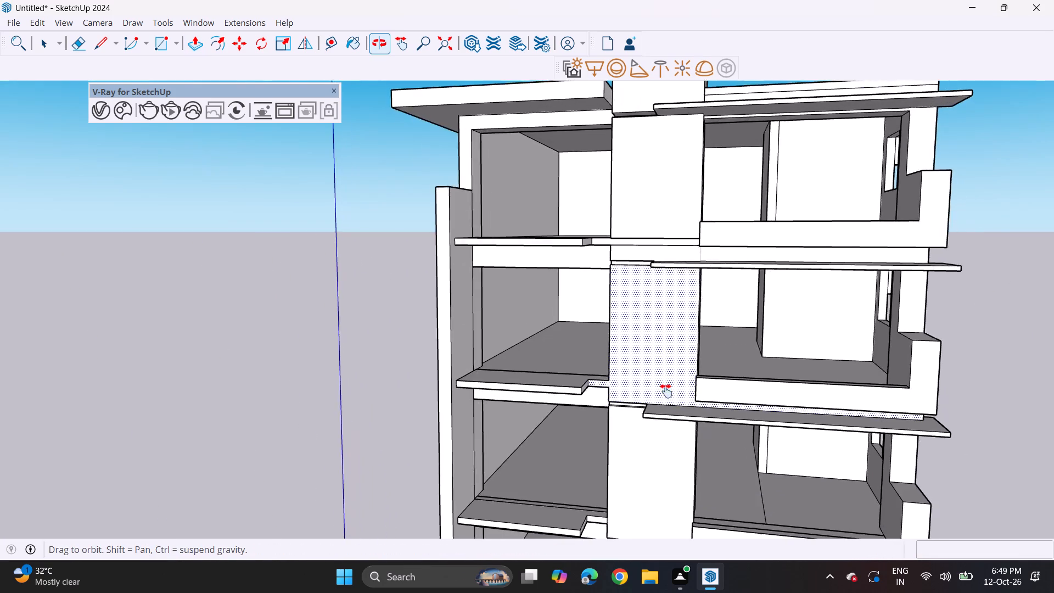
pyautogui.keyDown('shift'); pyautogui.moveTo(666, 391); pyautogui.dragTo(699, 540, button='middle'); pyautogui.keyUp('shift')
pyautogui.moveTo(708, 524); pyautogui.dragTo(697, 592, button='middle')
pyautogui.moveTo(715, 474); pyautogui.dragTo(715, 488, button='middle')
pyautogui.moveTo(717, 506); pyautogui.dragTo(654, 306, button='middle')
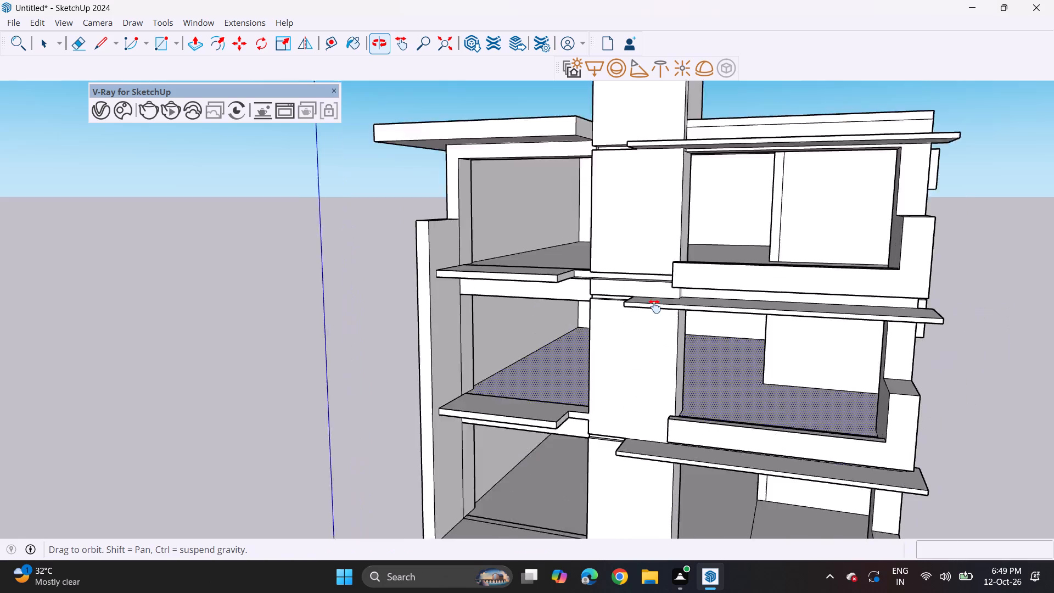
pyautogui.moveTo(654, 306); pyautogui.dragTo(638, 216, button='middle')
pyautogui.moveTo(659, 360); pyautogui.dragTo(652, 262, button='middle')
pyautogui.keyDown('shift'); pyautogui.moveTo(636, 432); pyautogui.dragTo(635, 290, button='middle'); pyautogui.keyUp('shift')
pyautogui.moveTo(651, 359); pyautogui.dragTo(626, 252, button='middle')
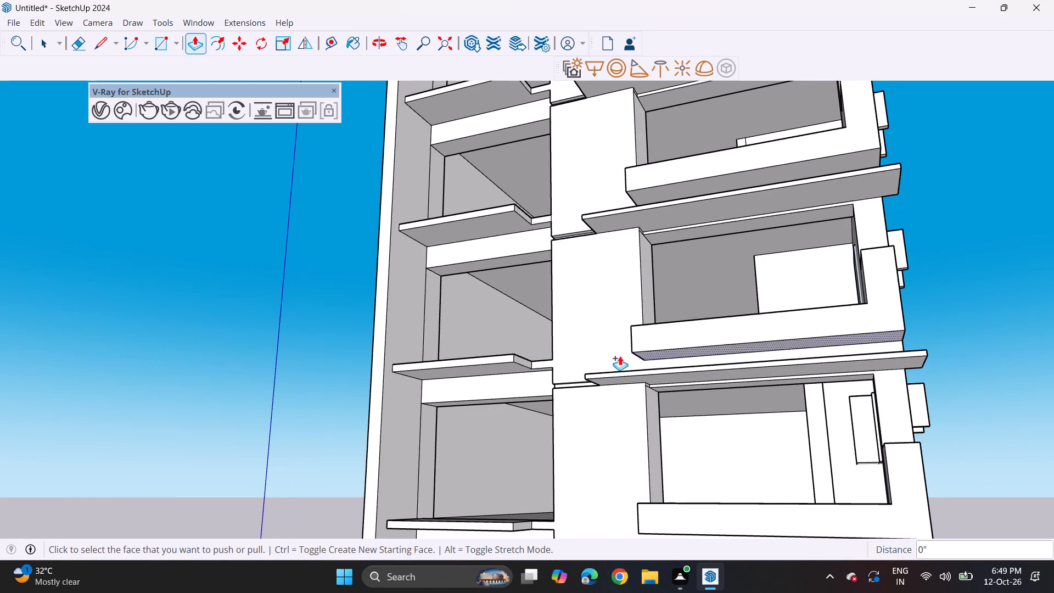
# Thicken the lowest left balcony slab by pulling its underside down about 3 11/16".
pyautogui.scroll(1, 491, 381)
pyautogui.moveTo(491, 348); pyautogui.dragTo(493, 277, button='middle')
pyautogui.moveTo(511, 340); pyautogui.dragTo(496, 270, button='middle')
pyautogui.scroll(2, 510, 338)
pyautogui.keyDown('shift'); pyautogui.moveTo(496, 472); pyautogui.dragTo(479, 239, button='middle'); pyautogui.keyUp('shift')
pyautogui.scroll(-4, 478, 238)
pyautogui.moveTo(467, 227); pyautogui.dragTo(472, 296, button='middle')
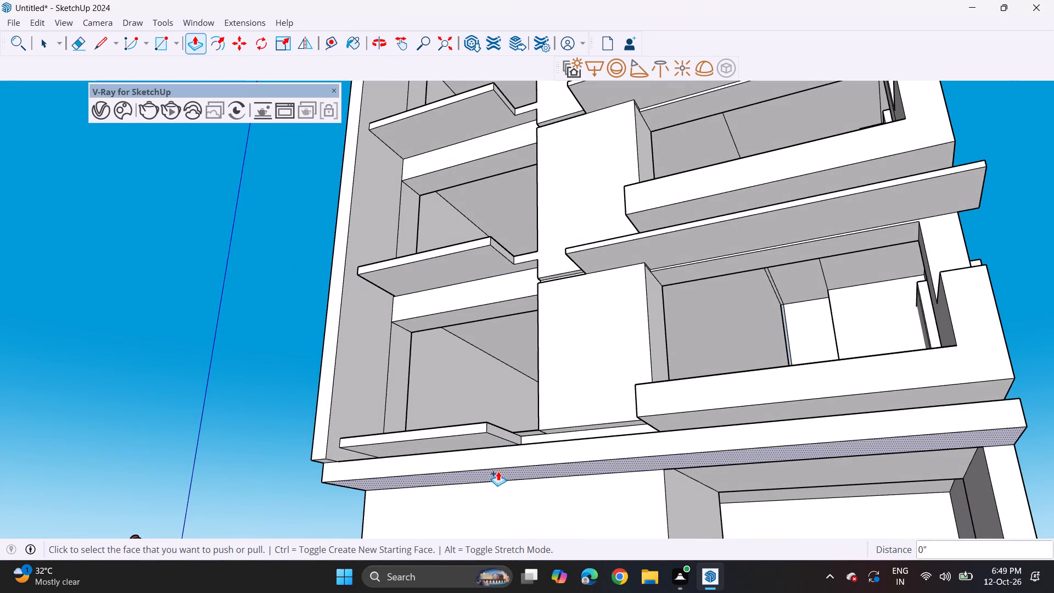
pyautogui.scroll(1, 479, 472)
pyautogui.moveTo(473, 439); pyautogui.dragTo(473, 496, button='middle')
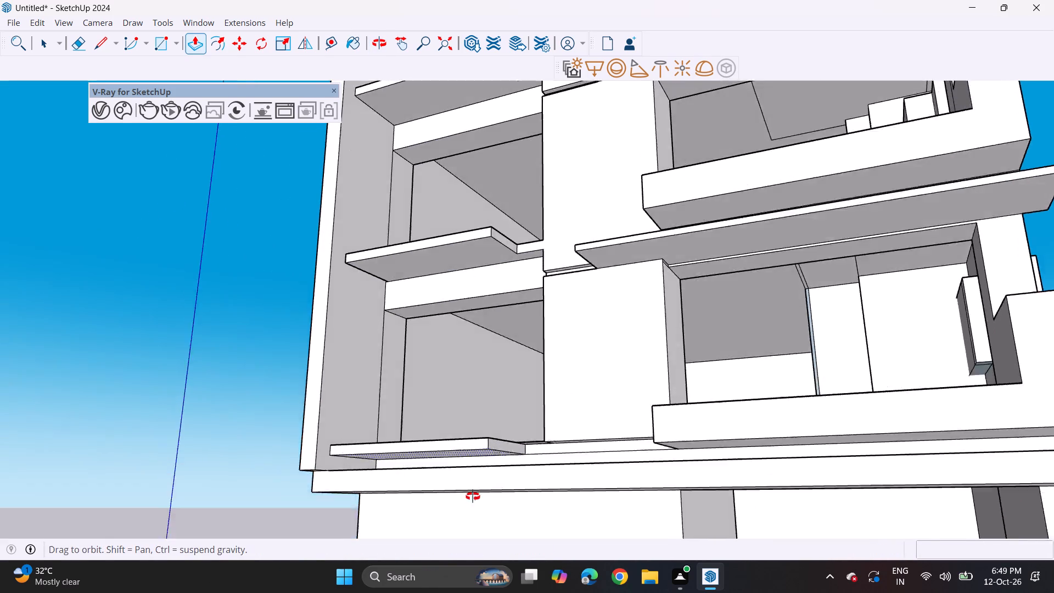
pyautogui.moveTo(473, 496); pyautogui.dragTo(473, 525, button='middle')
pyautogui.scroll(3, 485, 448)
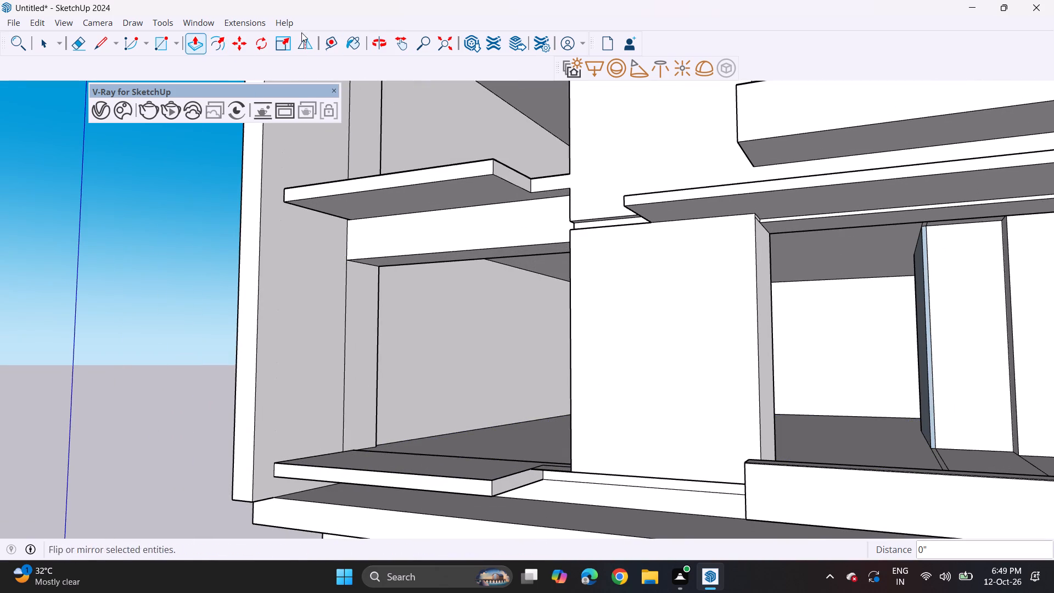
pyautogui.click(197, 38)
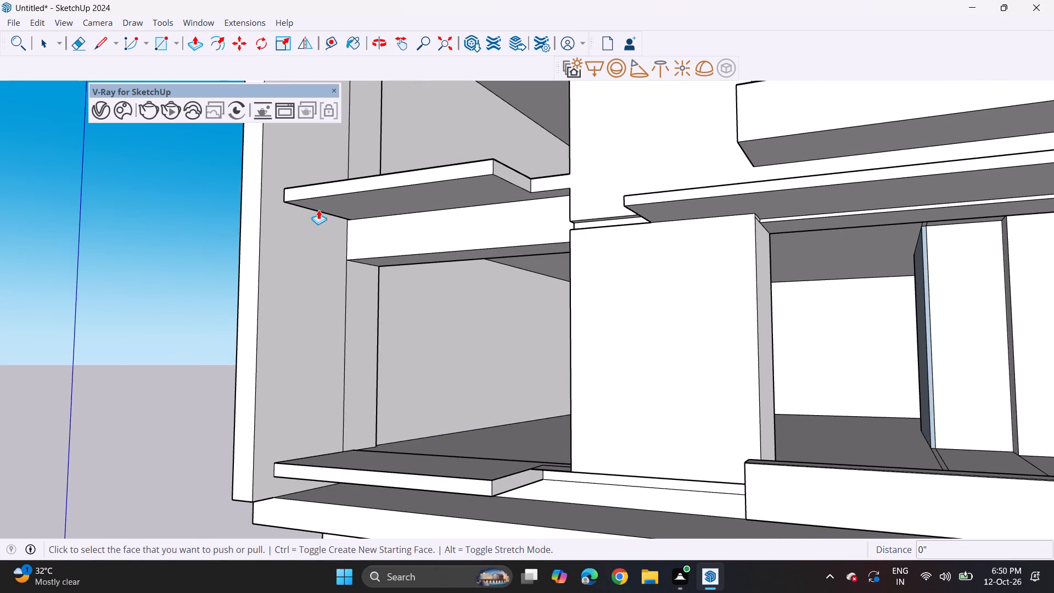
pyautogui.moveTo(353, 307); pyautogui.dragTo(356, 278, button='middle')
pyautogui.moveTo(374, 358); pyautogui.dragTo(380, 244, button='middle')
pyautogui.click(436, 367)
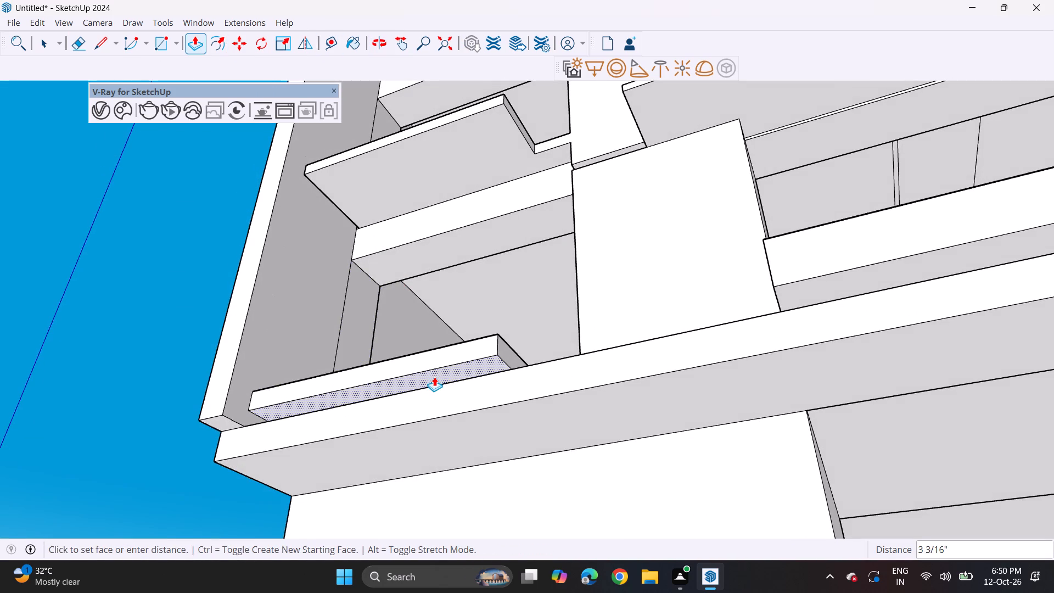
pyautogui.click(434, 377)
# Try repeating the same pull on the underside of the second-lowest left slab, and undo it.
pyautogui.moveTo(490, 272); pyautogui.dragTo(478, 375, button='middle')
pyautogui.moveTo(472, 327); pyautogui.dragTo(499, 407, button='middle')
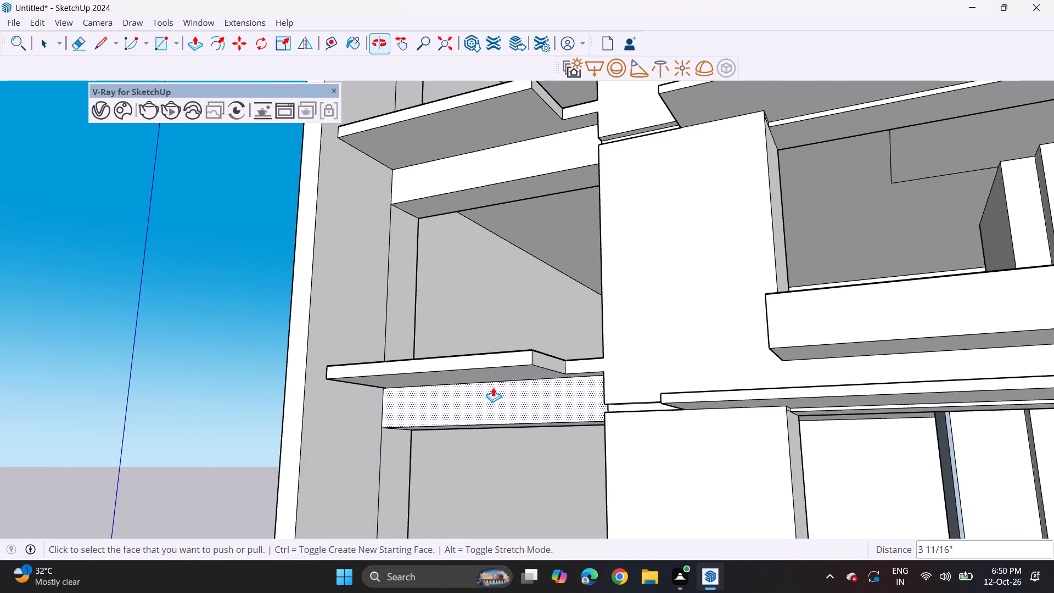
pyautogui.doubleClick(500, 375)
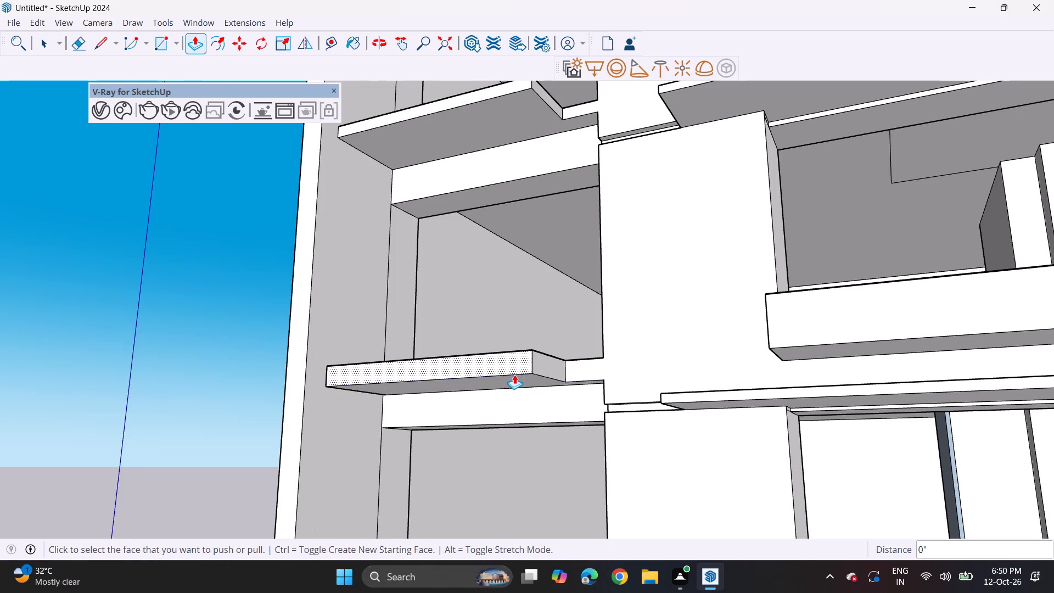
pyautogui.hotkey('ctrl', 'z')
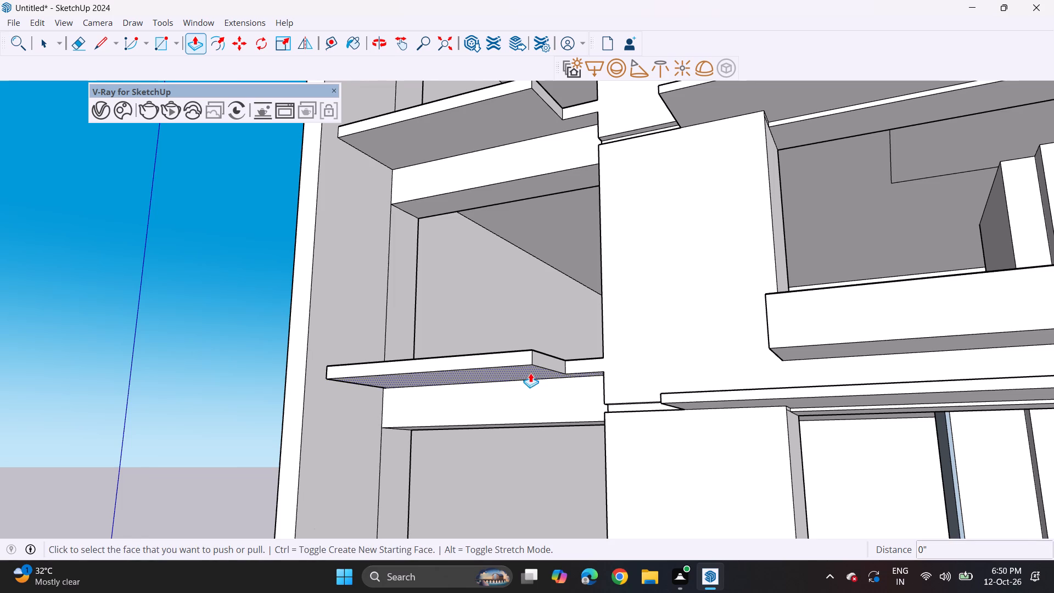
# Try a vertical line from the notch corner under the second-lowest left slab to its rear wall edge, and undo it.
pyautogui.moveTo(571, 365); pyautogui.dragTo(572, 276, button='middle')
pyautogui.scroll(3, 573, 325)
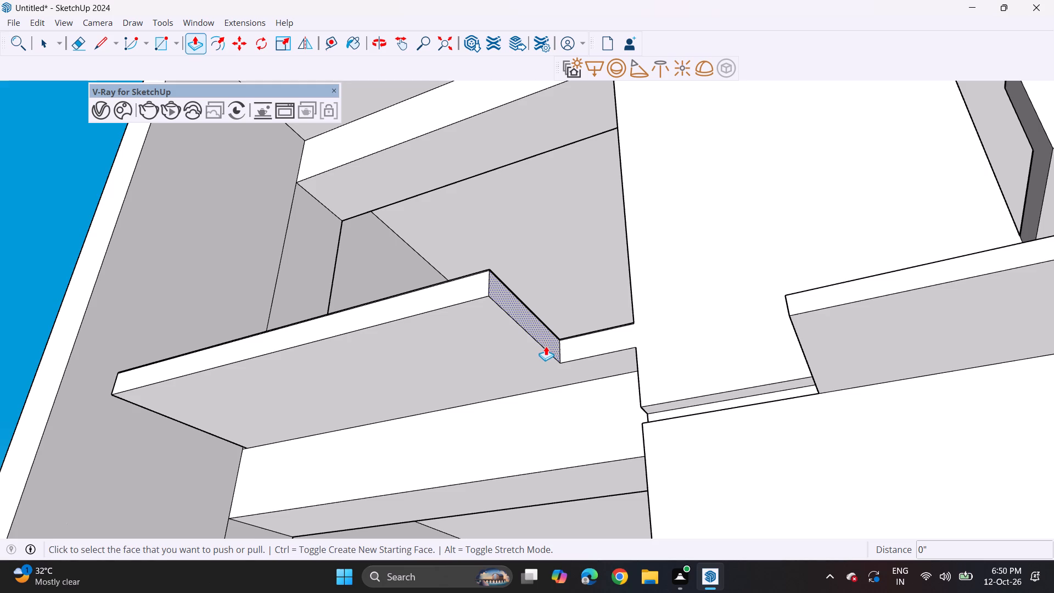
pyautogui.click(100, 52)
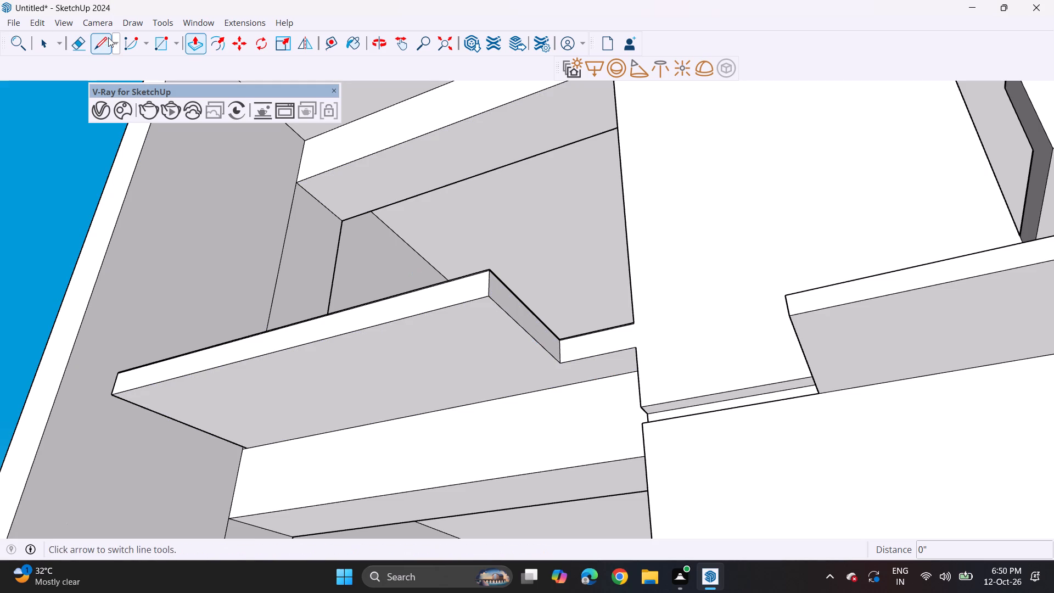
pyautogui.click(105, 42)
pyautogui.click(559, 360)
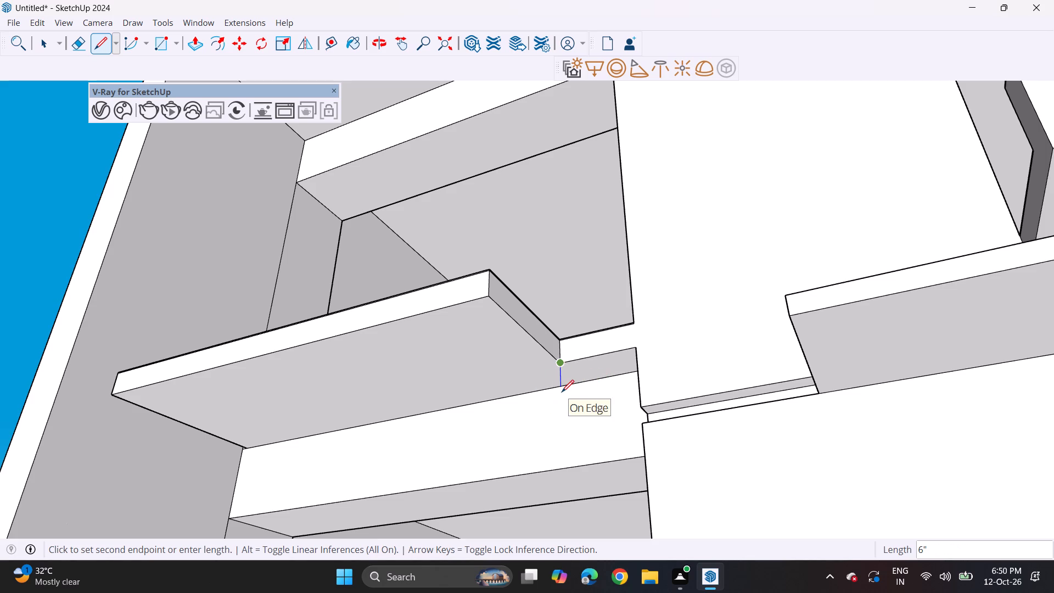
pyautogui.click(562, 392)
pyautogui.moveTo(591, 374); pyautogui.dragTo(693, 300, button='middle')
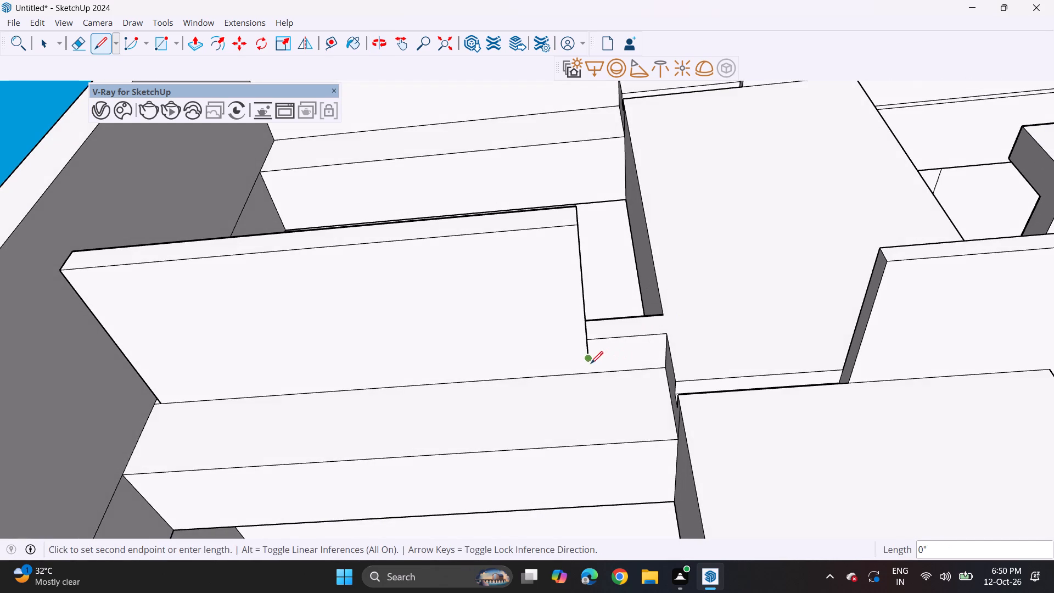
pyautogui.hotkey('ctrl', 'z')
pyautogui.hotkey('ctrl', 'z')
# Draw a line continuing the notch's side edge across the second-lowest left slab's underside to the rear wall edge, about 1' 1/4" long.
pyautogui.click(587, 339)
pyautogui.scroll(6, 590, 371)
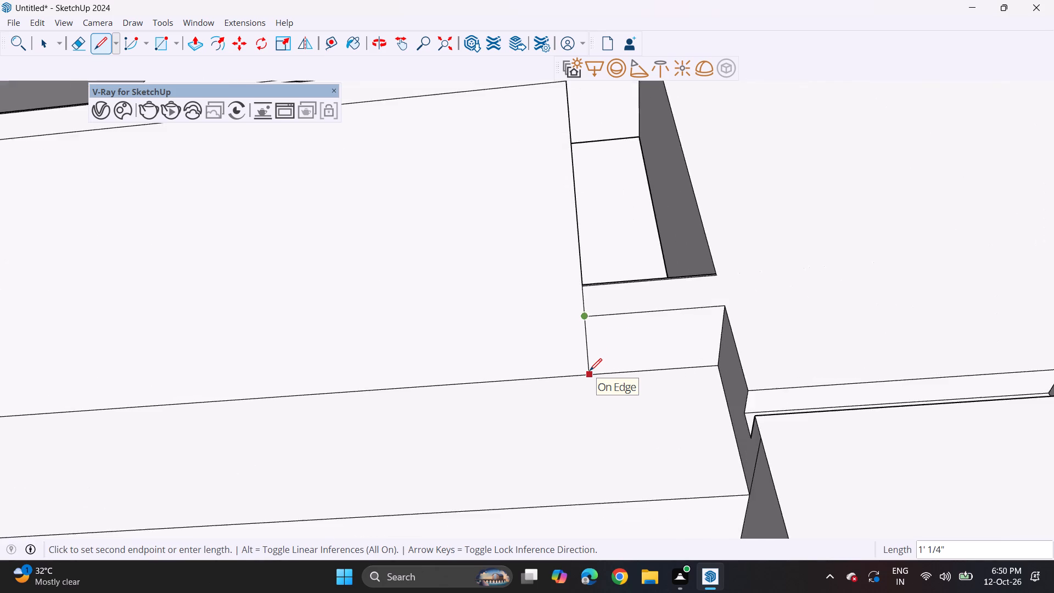
pyautogui.scroll(4, 590, 371)
pyautogui.click(590, 381)
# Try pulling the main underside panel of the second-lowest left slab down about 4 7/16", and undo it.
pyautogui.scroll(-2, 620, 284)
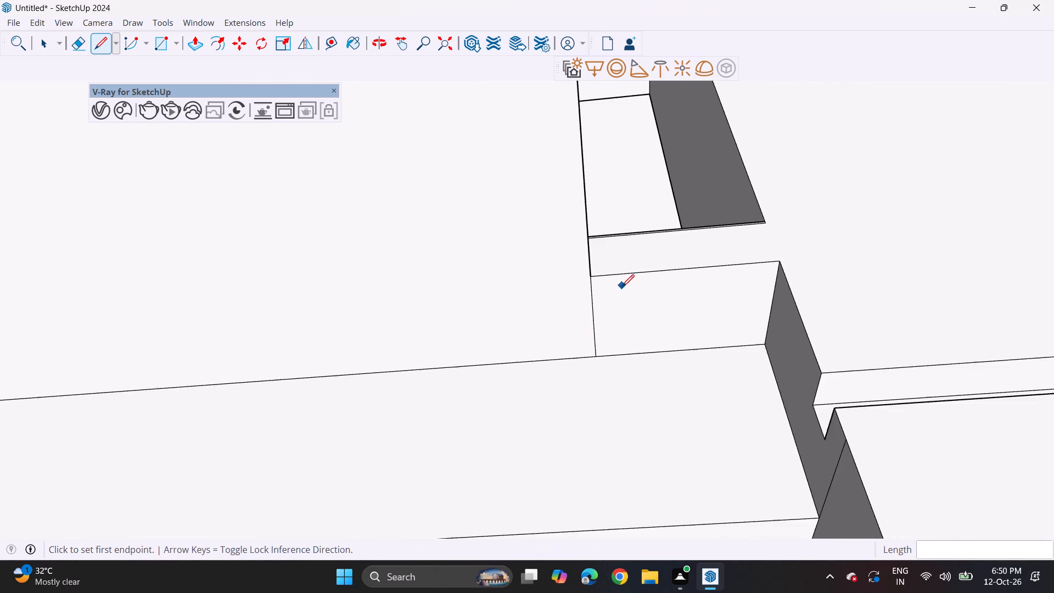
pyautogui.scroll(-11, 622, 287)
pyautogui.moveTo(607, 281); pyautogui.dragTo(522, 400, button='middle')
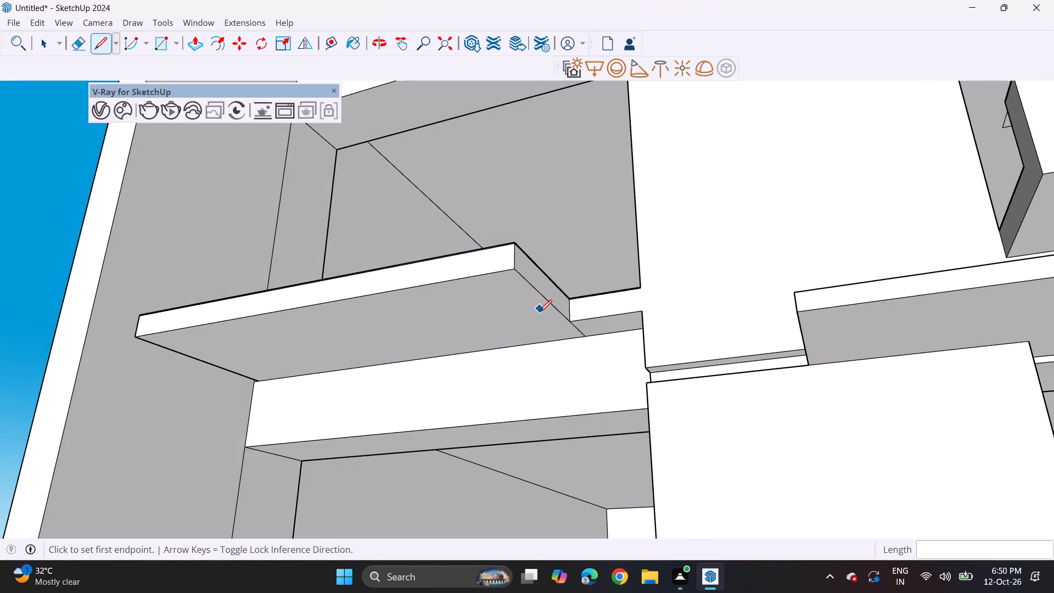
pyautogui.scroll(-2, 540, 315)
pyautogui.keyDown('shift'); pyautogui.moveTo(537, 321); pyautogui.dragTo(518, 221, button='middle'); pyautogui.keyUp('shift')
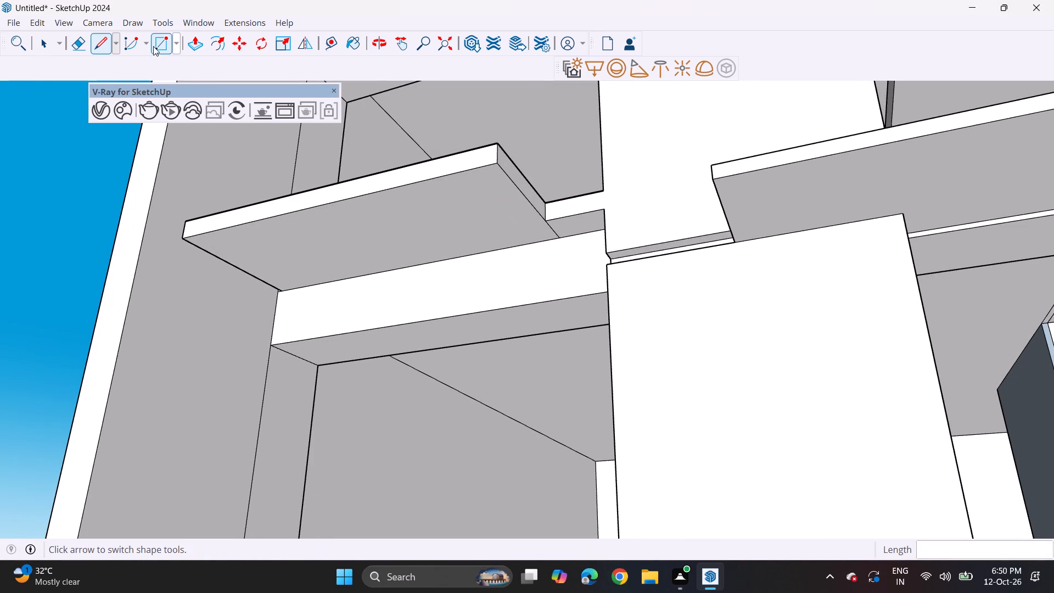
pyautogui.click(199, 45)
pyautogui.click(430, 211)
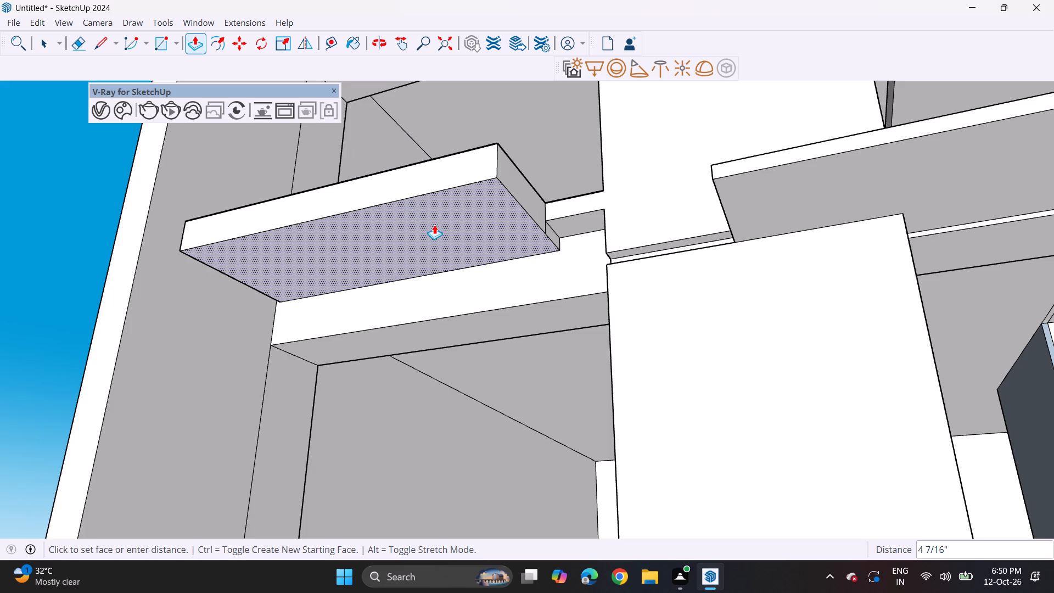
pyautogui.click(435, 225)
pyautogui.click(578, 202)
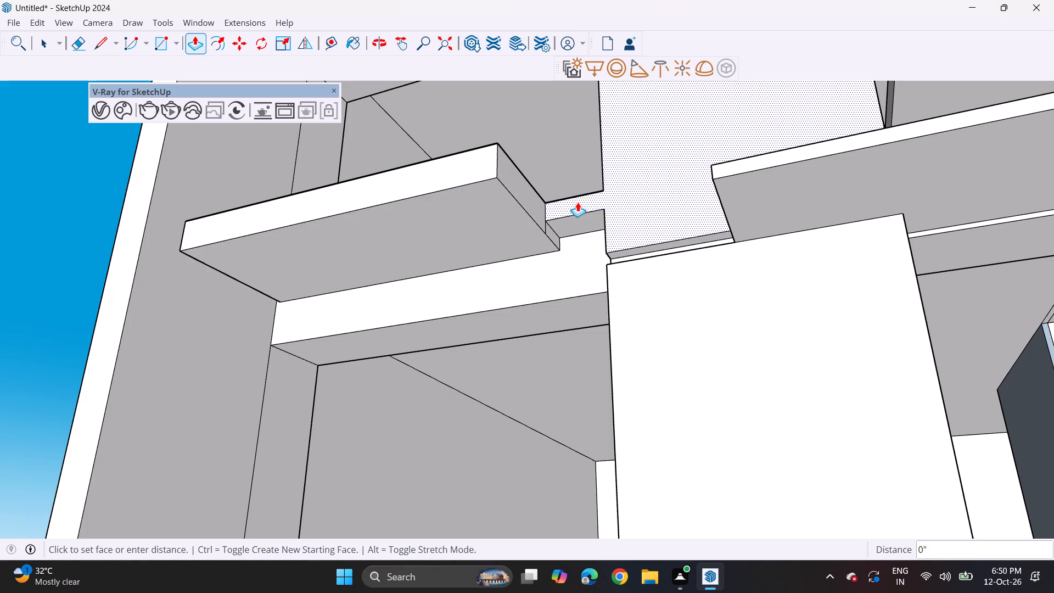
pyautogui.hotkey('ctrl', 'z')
# Pull the main underside panel of the second-lowest left slab down about 4 5/8".
pyautogui.scroll(-4, 574, 209)
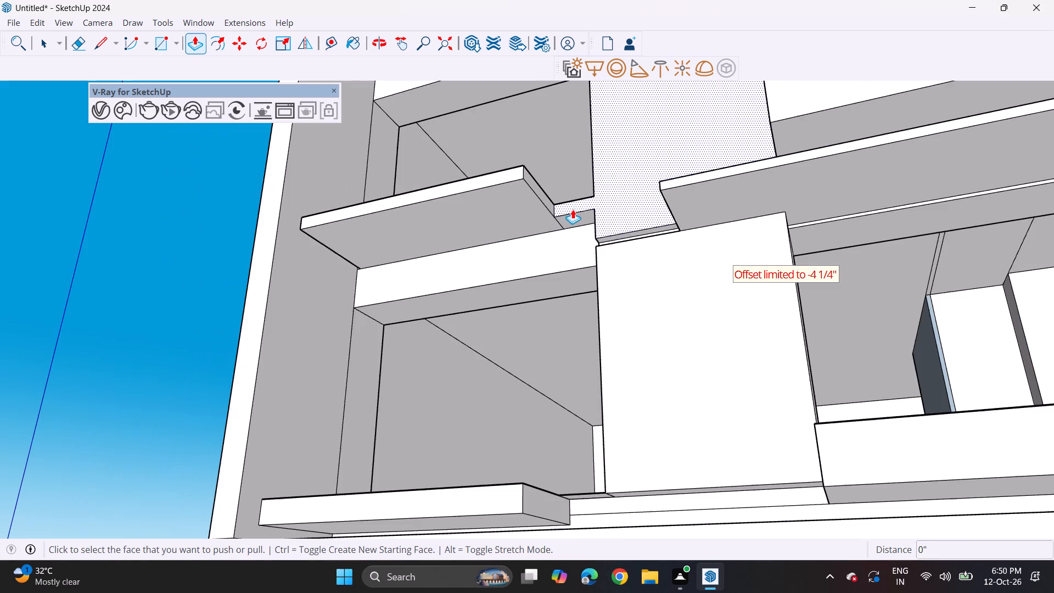
pyautogui.click(484, 221)
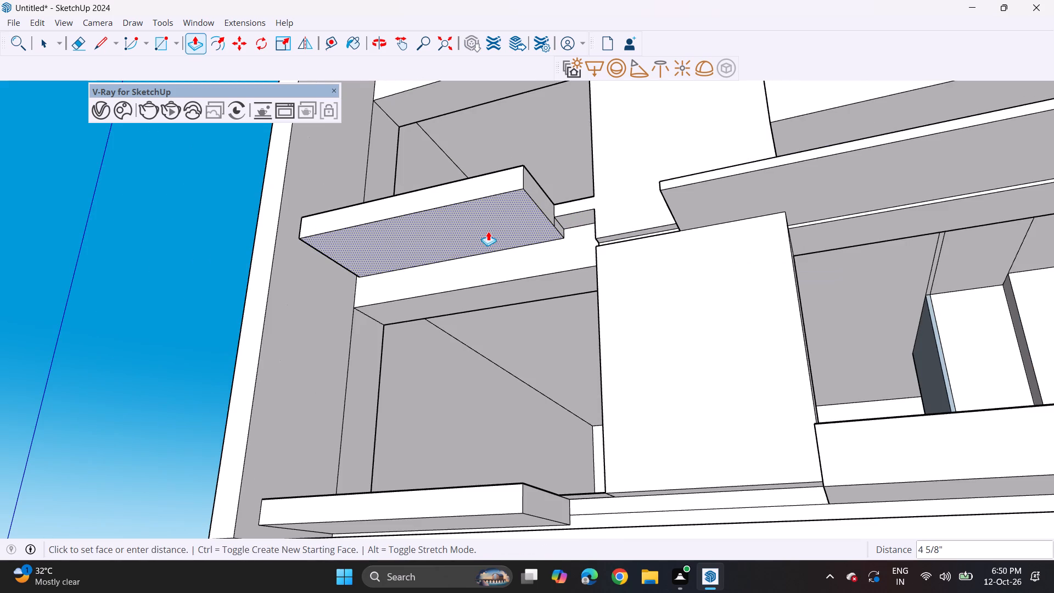
pyautogui.click(488, 231)
# Repeat the 4 5/8" downward pull on the undersides of the four left slabs above, up to the top level.
pyautogui.keyDown('shift'); pyautogui.moveTo(501, 97); pyautogui.dragTo(497, 323, button='middle'); pyautogui.keyUp('shift')
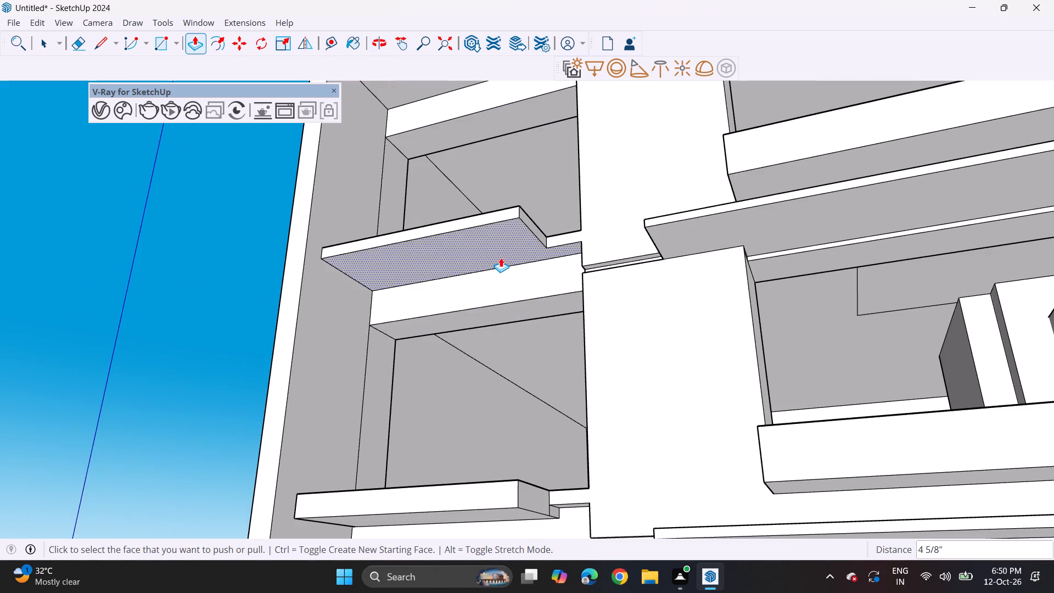
pyautogui.doubleClick(501, 258)
pyautogui.keyDown('shift'); pyautogui.moveTo(525, 184); pyautogui.dragTo(526, 331, button='middle'); pyautogui.keyUp('shift')
pyautogui.doubleClick(515, 241)
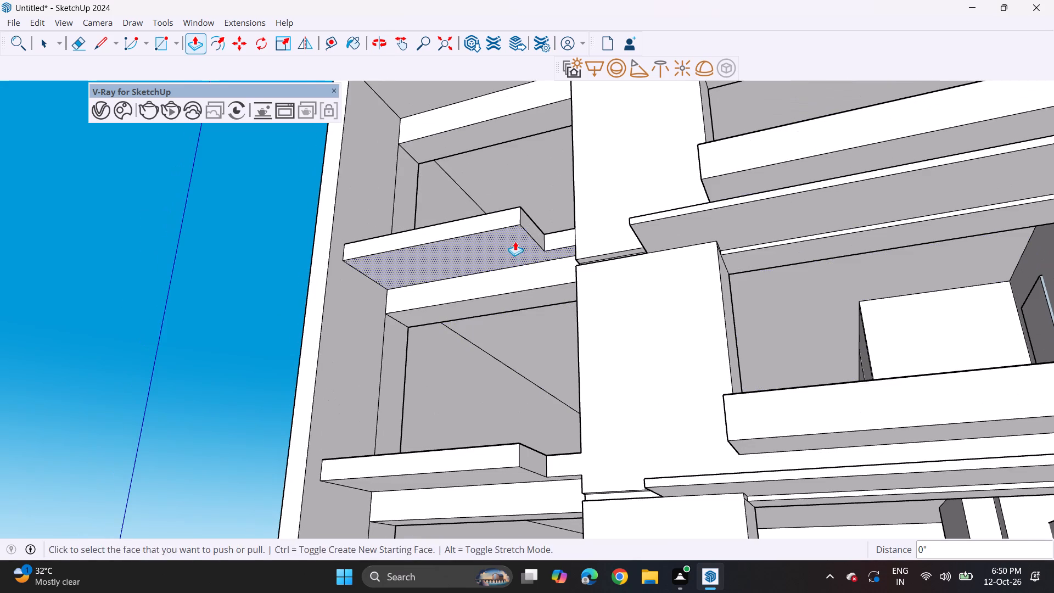
pyautogui.keyDown('shift'); pyautogui.moveTo(520, 185); pyautogui.dragTo(522, 299, button='middle'); pyautogui.keyUp('shift')
pyautogui.doubleClick(509, 204)
pyautogui.keyDown('shift'); pyautogui.moveTo(517, 169); pyautogui.dragTo(528, 287, button='middle'); pyautogui.keyUp('shift')
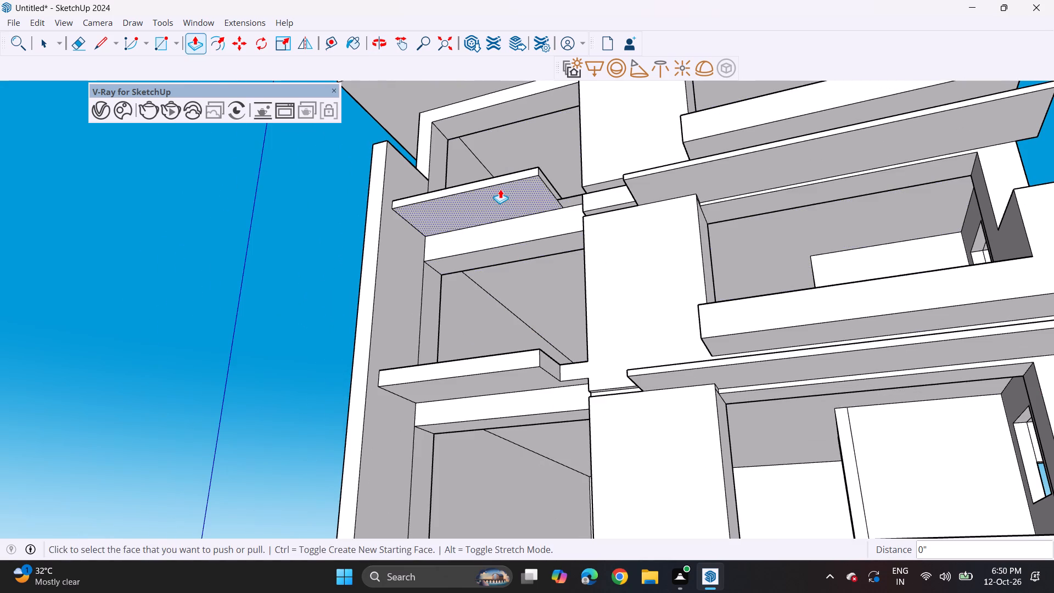
pyautogui.doubleClick(500, 189)
# Examine the thickened left slabs and the whole building from the front and the side.
pyautogui.keyDown('shift'); pyautogui.moveTo(503, 189); pyautogui.dragTo(503, 271, button='middle'); pyautogui.keyUp('shift')
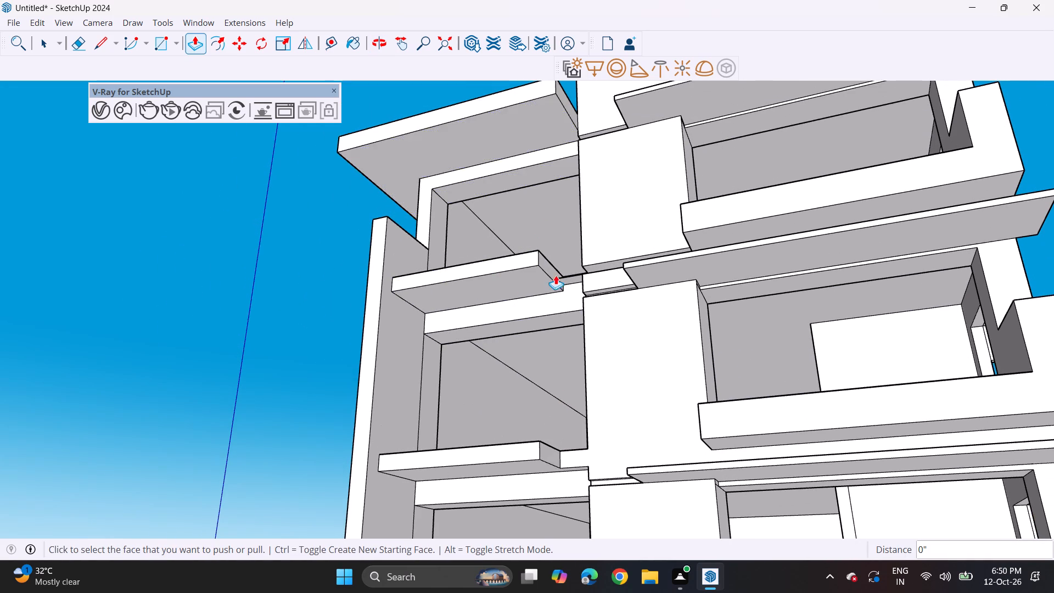
pyautogui.scroll(-16, 556, 275)
pyautogui.moveTo(542, 374); pyautogui.dragTo(540, 475, button='middle')
pyautogui.moveTo(554, 489); pyautogui.dragTo(497, 422, button='middle')
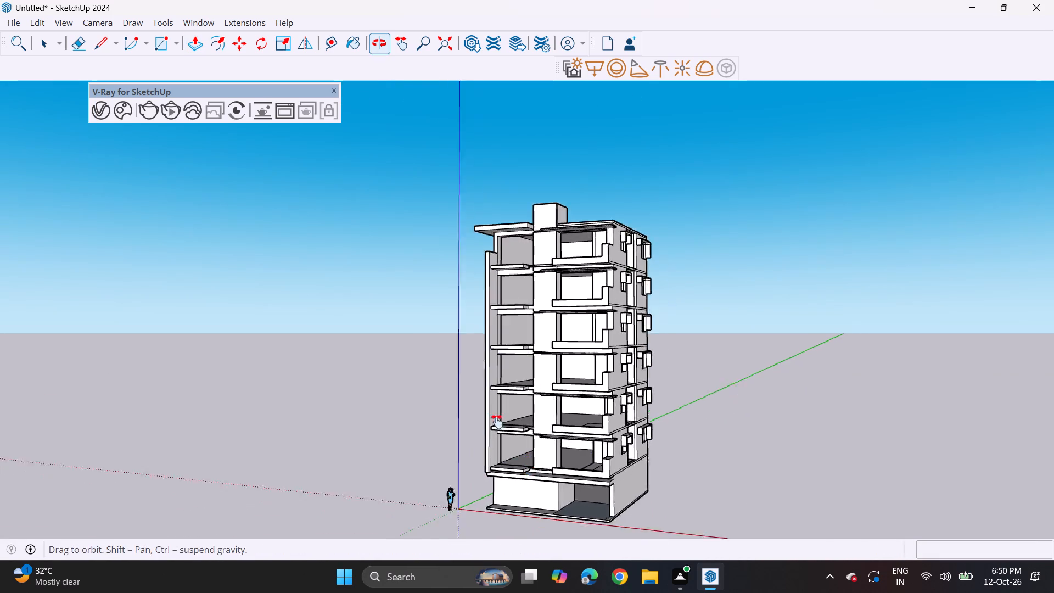
pyautogui.moveTo(497, 422); pyautogui.dragTo(495, 419, button='middle')
pyautogui.moveTo(482, 405); pyautogui.dragTo(473, 453, button='middle')
pyautogui.scroll(2, 514, 428)
pyautogui.moveTo(497, 415); pyautogui.dragTo(436, 409, button='middle')
pyautogui.scroll(2, 456, 411)
pyautogui.moveTo(513, 435); pyautogui.dragTo(455, 481, button='middle')
pyautogui.moveTo(457, 485); pyautogui.dragTo(445, 394, button='middle')
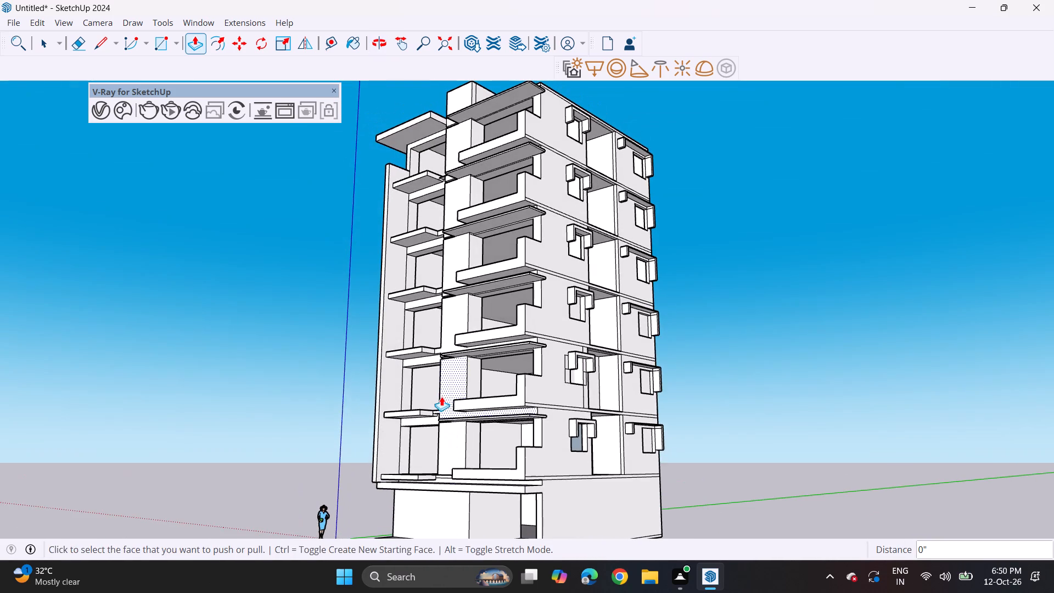
pyautogui.keyDown('shift'); pyautogui.moveTo(449, 419); pyautogui.dragTo(456, 404, button='middle'); pyautogui.keyUp('shift')
pyautogui.keyDown('shift'); pyautogui.scroll(-1, 453, 403); pyautogui.keyUp('shift')
pyautogui.keyDown('shift'); pyautogui.moveTo(453, 395); pyautogui.dragTo(467, 418, button='middle'); pyautogui.keyUp('shift')
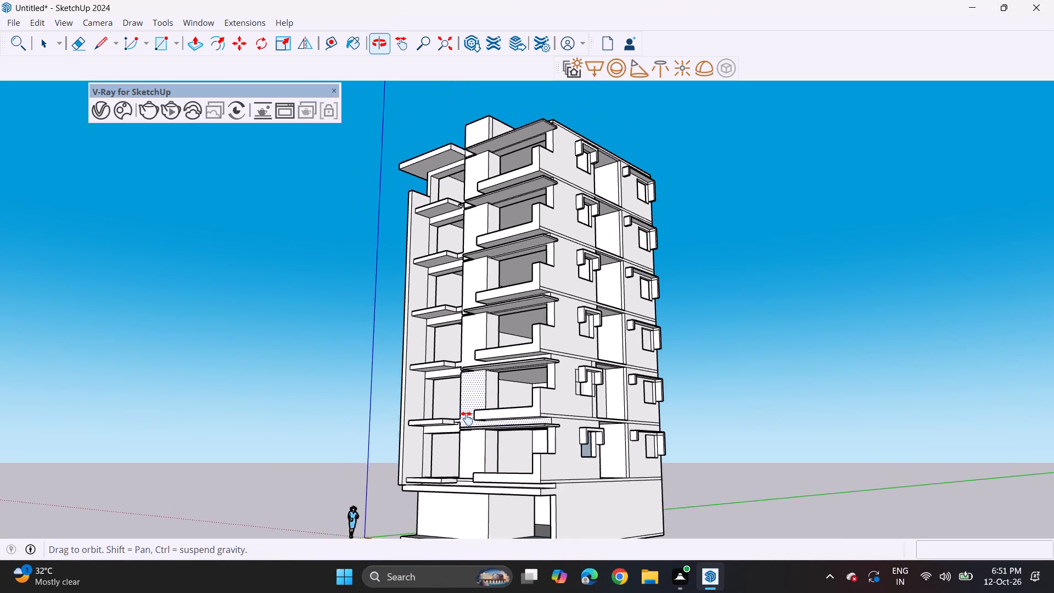
pyautogui.keyDown('shift'); pyautogui.moveTo(467, 418); pyautogui.dragTo(483, 394, button='middle'); pyautogui.keyUp('shift')
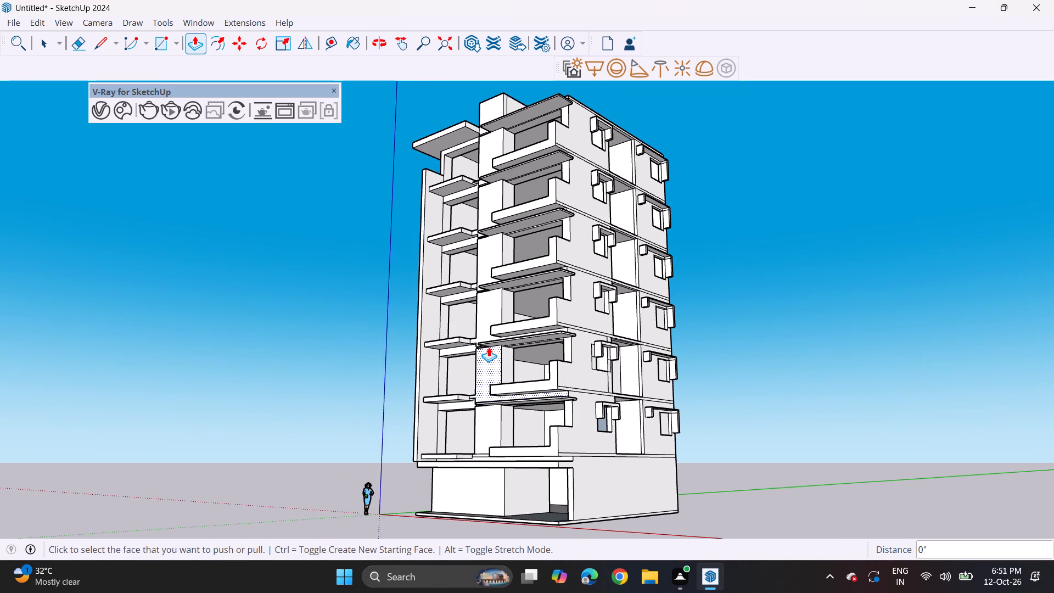
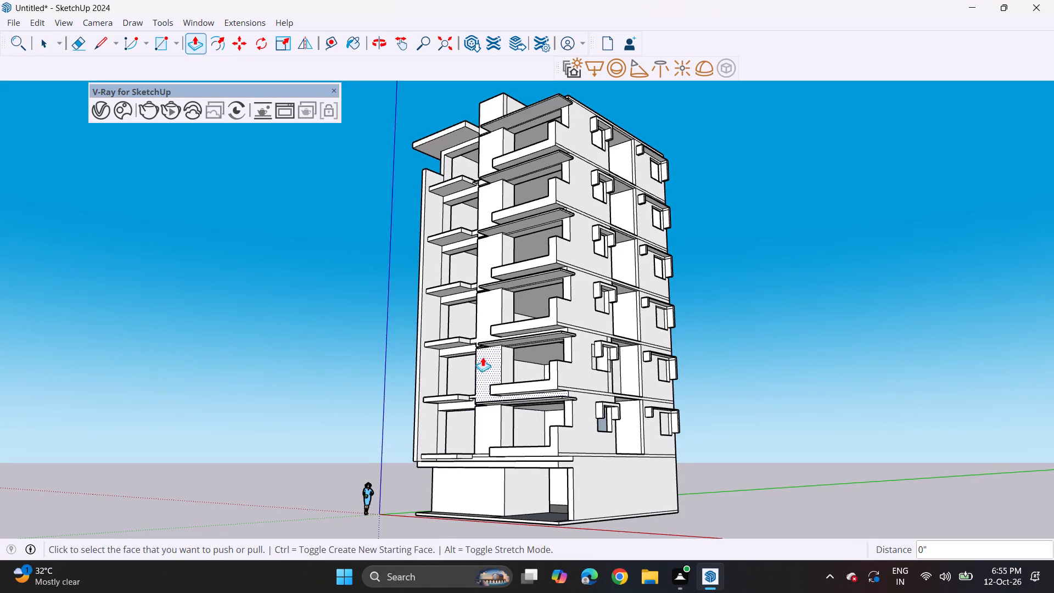
# Pull the top of the canopy slab over the top-level right balcony up 5", and repeat it on the slab's end section.
pyautogui.keyDown('shift'); pyautogui.moveTo(470, 329); pyautogui.dragTo(485, 363, button='middle'); pyautogui.keyUp('shift')
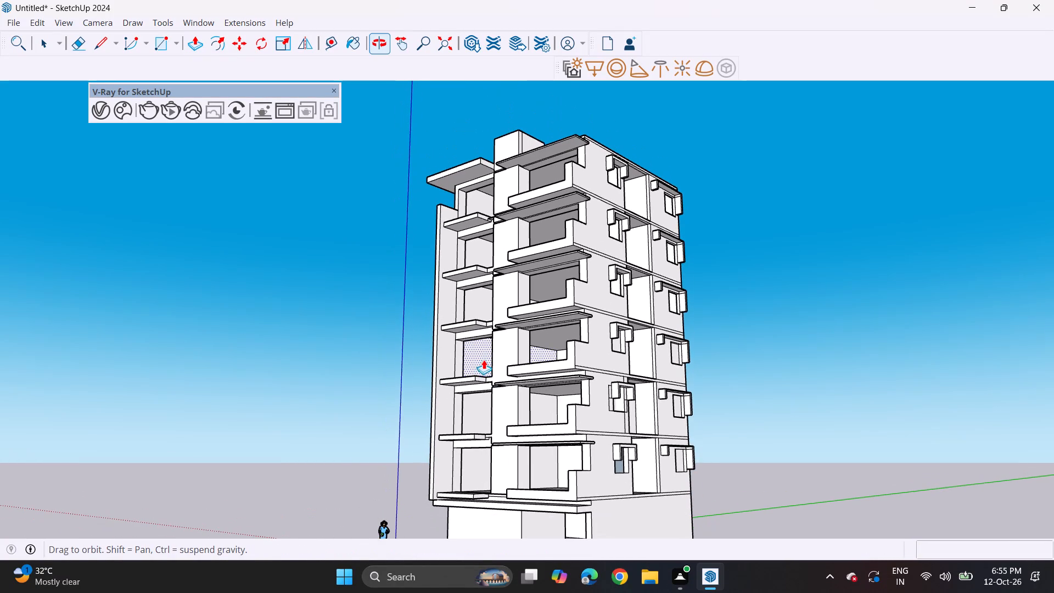
pyautogui.keyDown('shift'); pyautogui.moveTo(489, 179); pyautogui.dragTo(467, 271, button='middle'); pyautogui.keyUp('shift')
pyautogui.moveTo(507, 242); pyautogui.dragTo(516, 304, button='middle')
pyautogui.scroll(3, 548, 260)
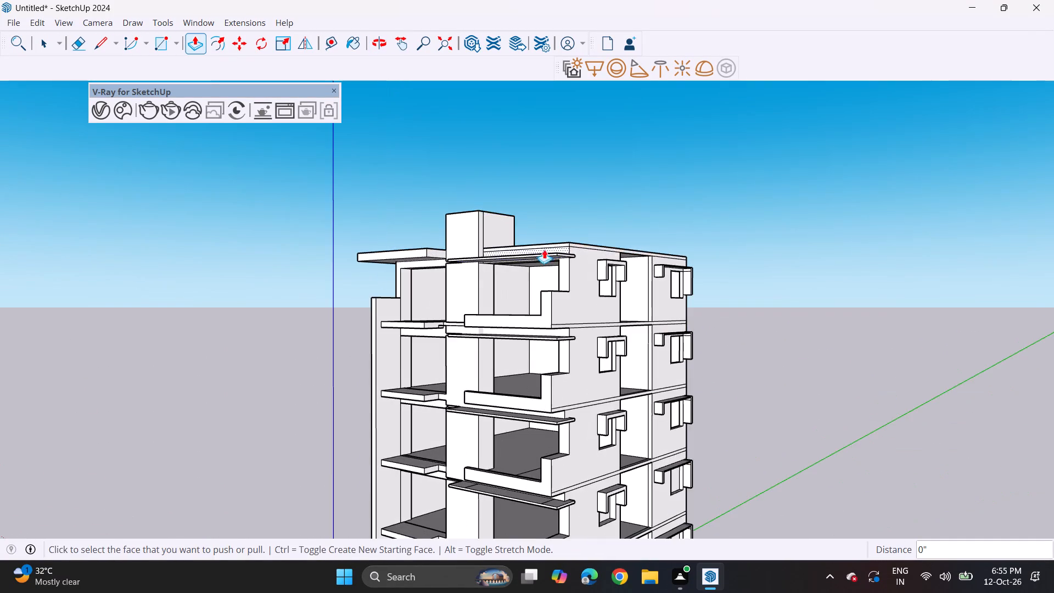
pyautogui.moveTo(540, 247); pyautogui.dragTo(545, 294, button='middle')
pyautogui.scroll(10, 530, 262)
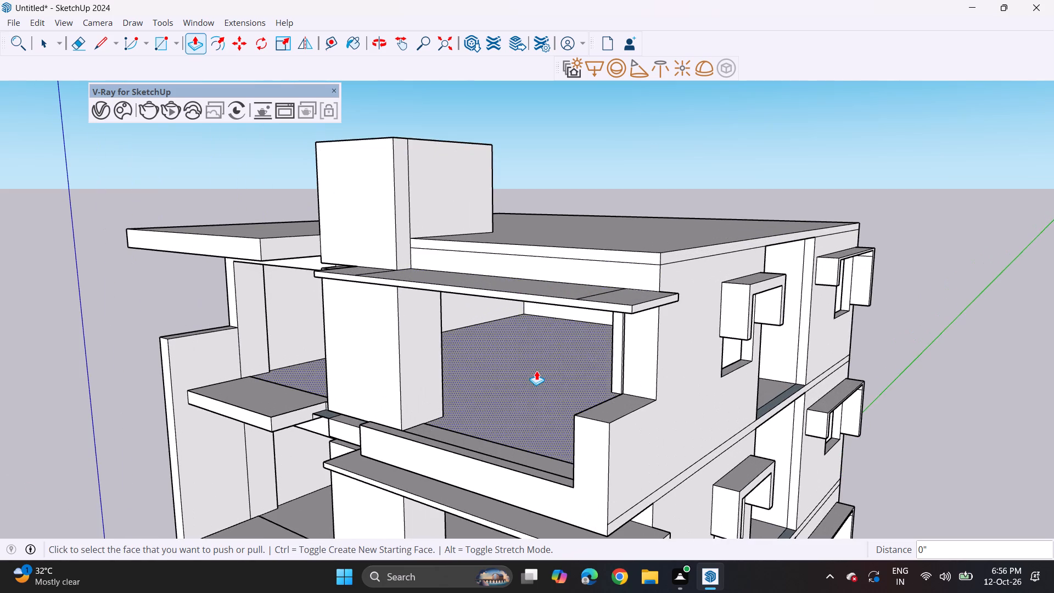
pyautogui.click(542, 292)
pyautogui.click(542, 282)
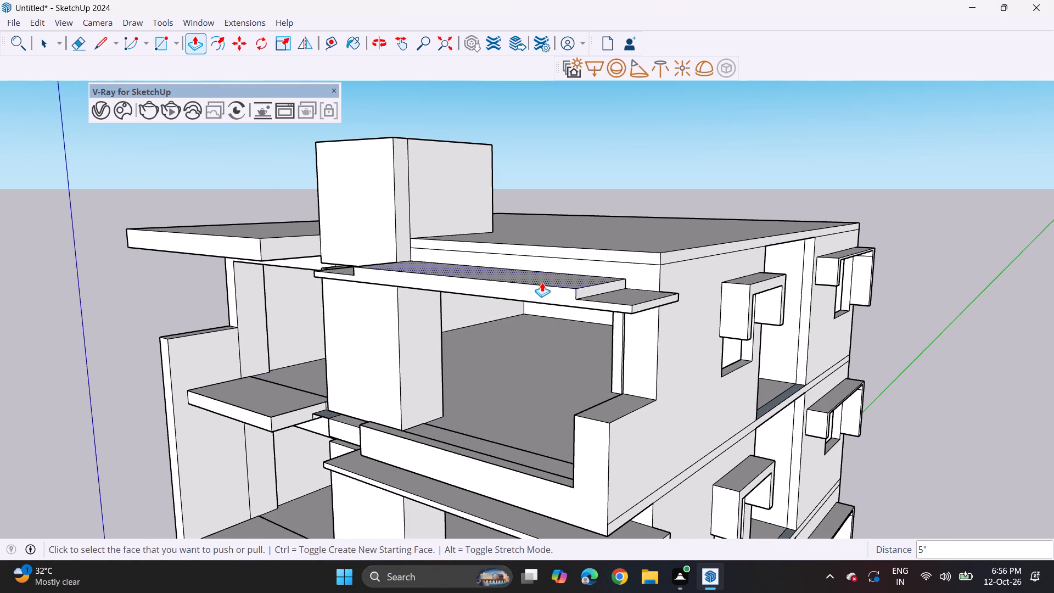
pyautogui.doubleClick(610, 297)
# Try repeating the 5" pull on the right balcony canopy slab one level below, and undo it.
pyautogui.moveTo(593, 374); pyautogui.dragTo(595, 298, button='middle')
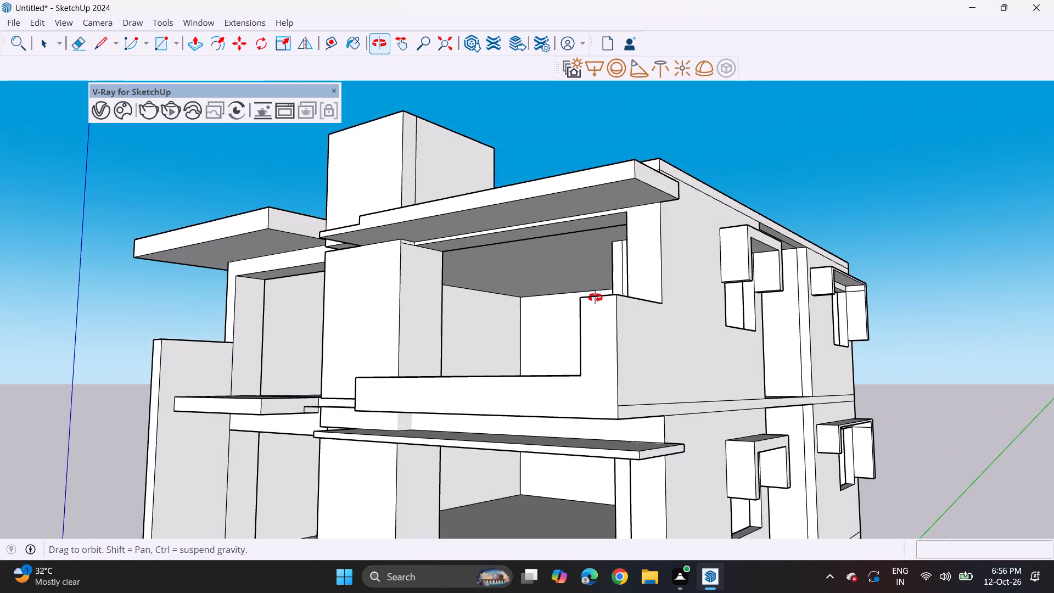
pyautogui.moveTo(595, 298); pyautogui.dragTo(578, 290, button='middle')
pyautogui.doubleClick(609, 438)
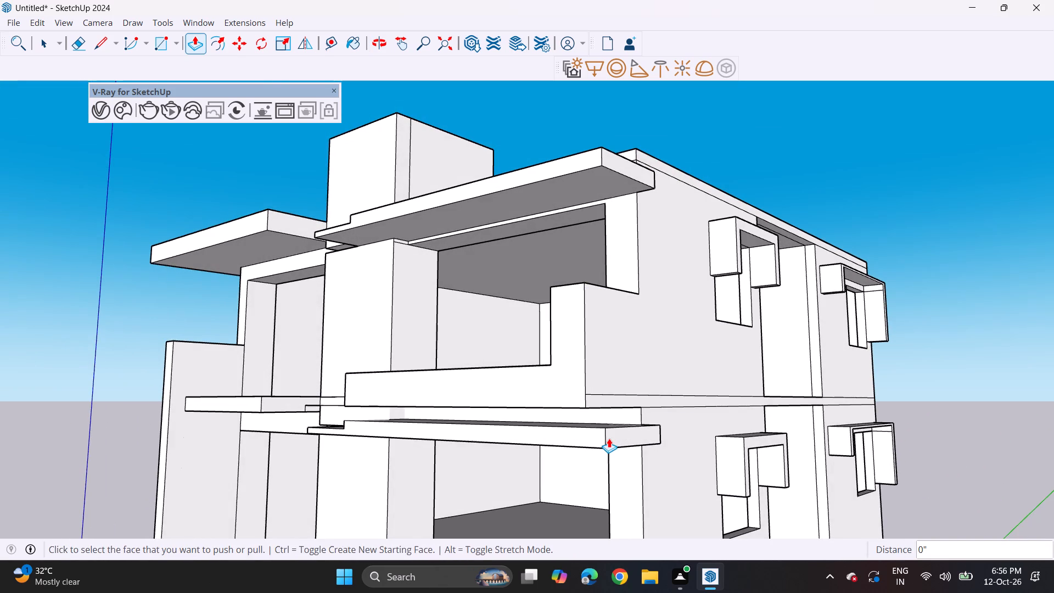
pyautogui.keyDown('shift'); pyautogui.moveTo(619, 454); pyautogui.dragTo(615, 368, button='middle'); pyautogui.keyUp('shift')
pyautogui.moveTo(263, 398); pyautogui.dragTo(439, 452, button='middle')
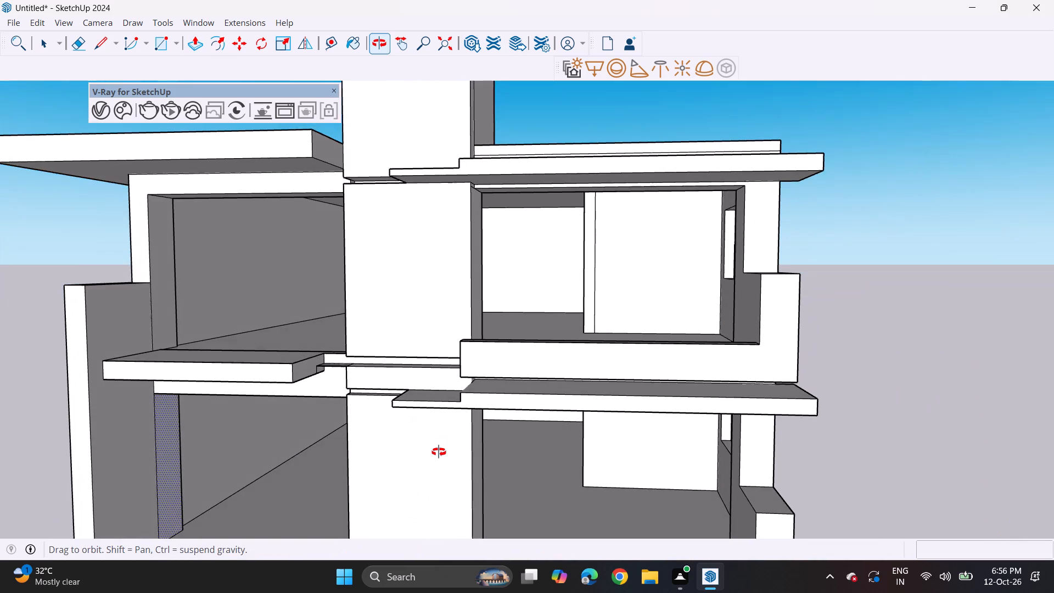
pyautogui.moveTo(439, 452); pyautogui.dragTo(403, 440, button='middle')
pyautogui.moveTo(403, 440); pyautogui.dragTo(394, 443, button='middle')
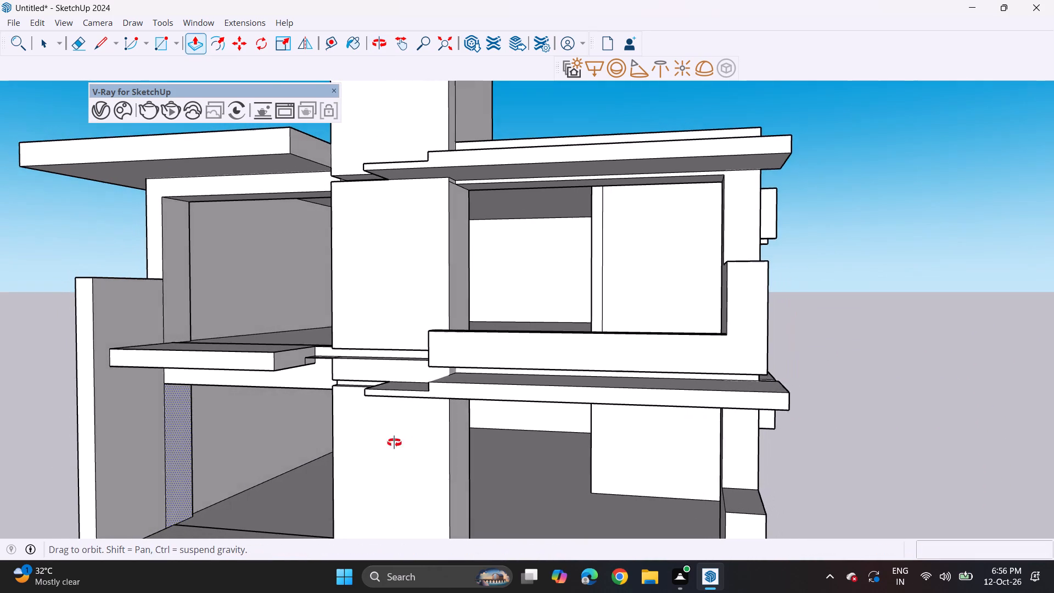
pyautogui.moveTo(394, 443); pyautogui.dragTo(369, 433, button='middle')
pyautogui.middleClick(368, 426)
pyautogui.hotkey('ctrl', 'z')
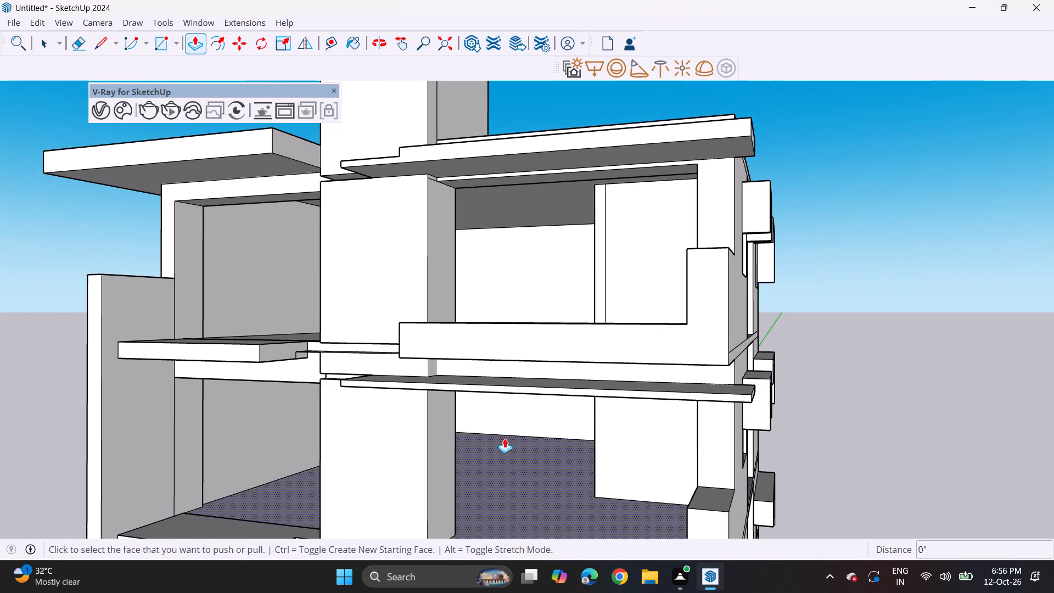
# Offset the main roof outline inward about 6 1/16" to form a border strip around the roof.
pyautogui.scroll(-3, 504, 438)
pyautogui.keyDown('shift'); pyautogui.moveTo(582, 456); pyautogui.dragTo(561, 251, button='middle'); pyautogui.keyUp('shift')
pyautogui.keyDown('shift'); pyautogui.moveTo(562, 240); pyautogui.dragTo(565, 280, button='middle'); pyautogui.keyUp('shift')
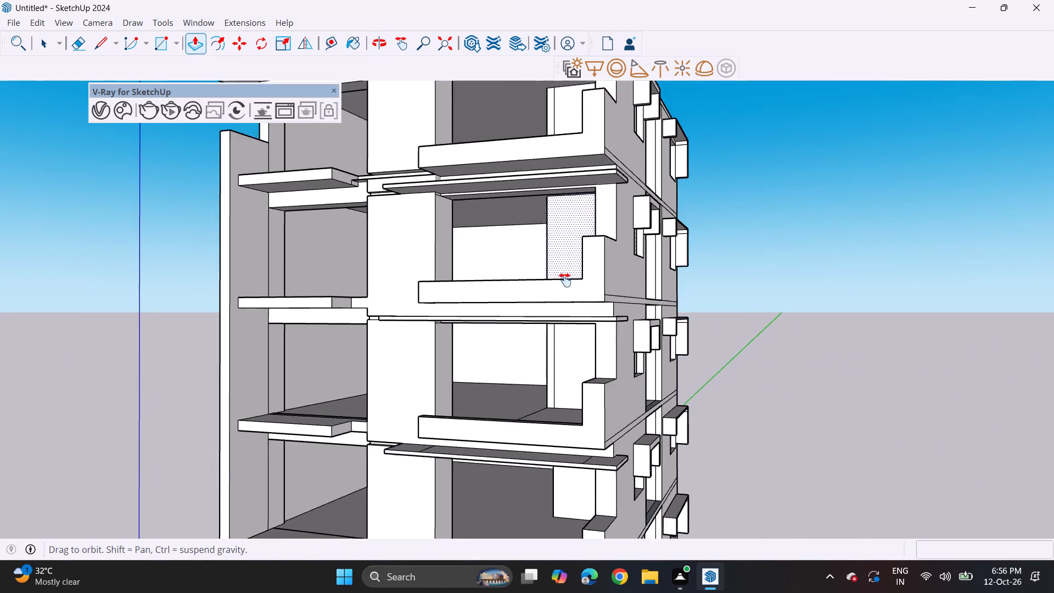
pyautogui.keyDown('shift'); pyautogui.moveTo(565, 280); pyautogui.dragTo(570, 402, button='middle'); pyautogui.keyUp('shift')
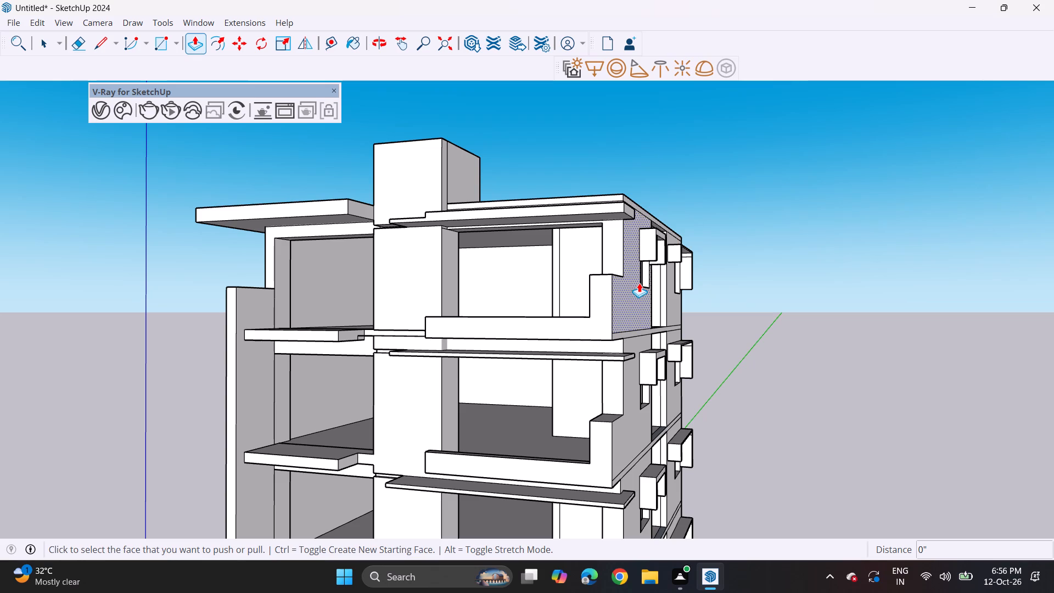
pyautogui.moveTo(639, 283); pyautogui.dragTo(541, 352, button='middle')
pyautogui.scroll(3, 633, 236)
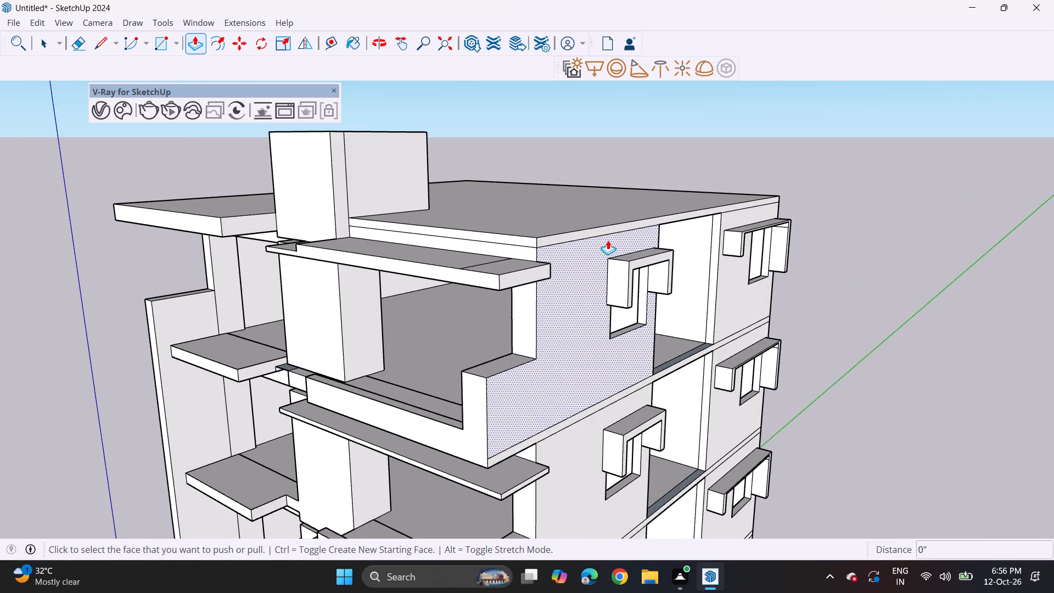
pyautogui.scroll(1, 592, 240)
pyautogui.moveTo(522, 373); pyautogui.dragTo(505, 433, button='middle')
pyautogui.moveTo(492, 253); pyautogui.dragTo(483, 309, button='middle')
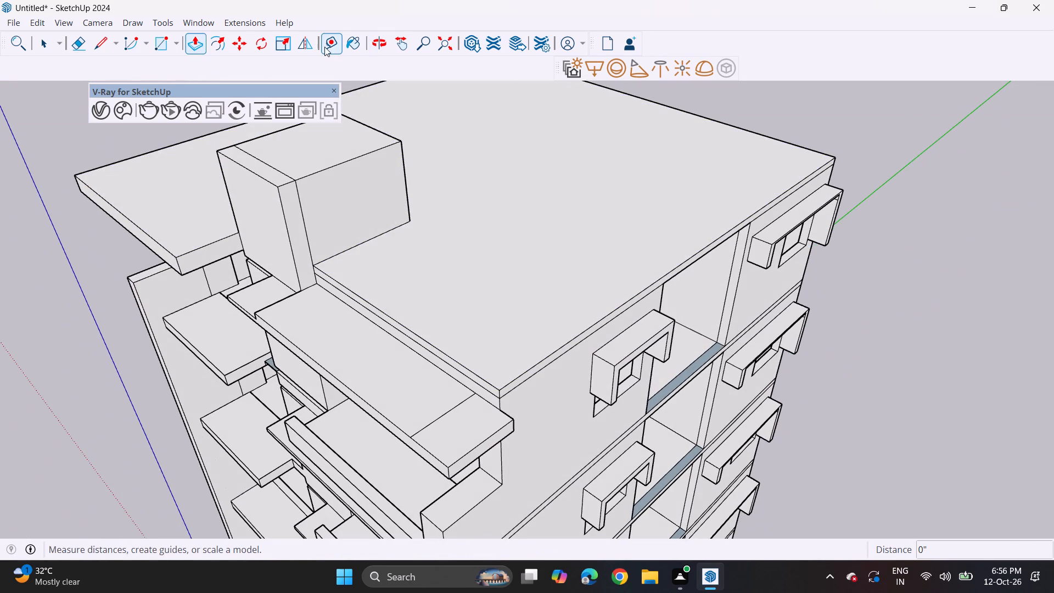
pyautogui.click(217, 52)
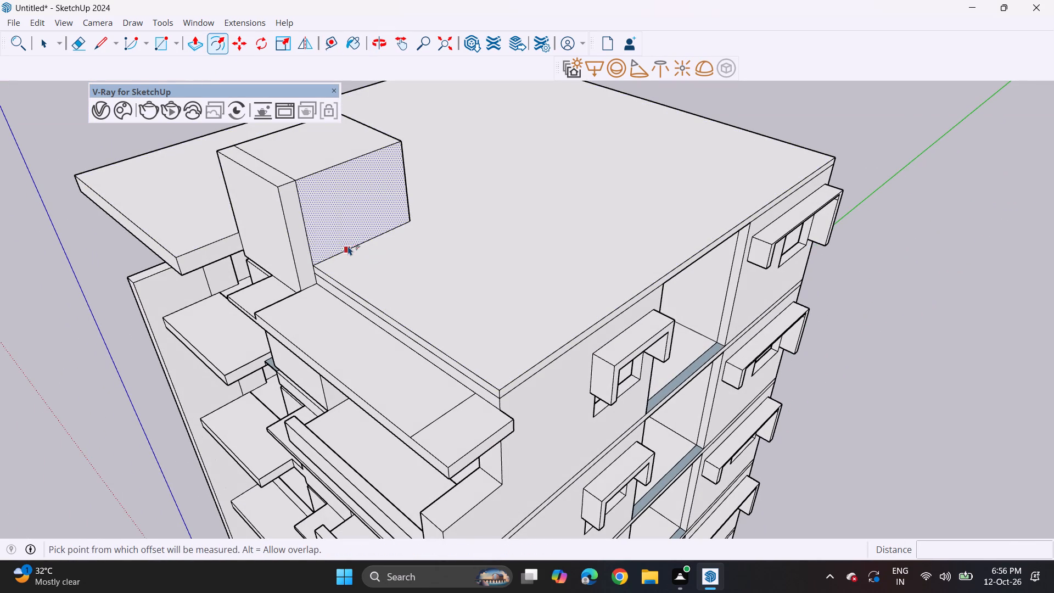
pyautogui.click(345, 283)
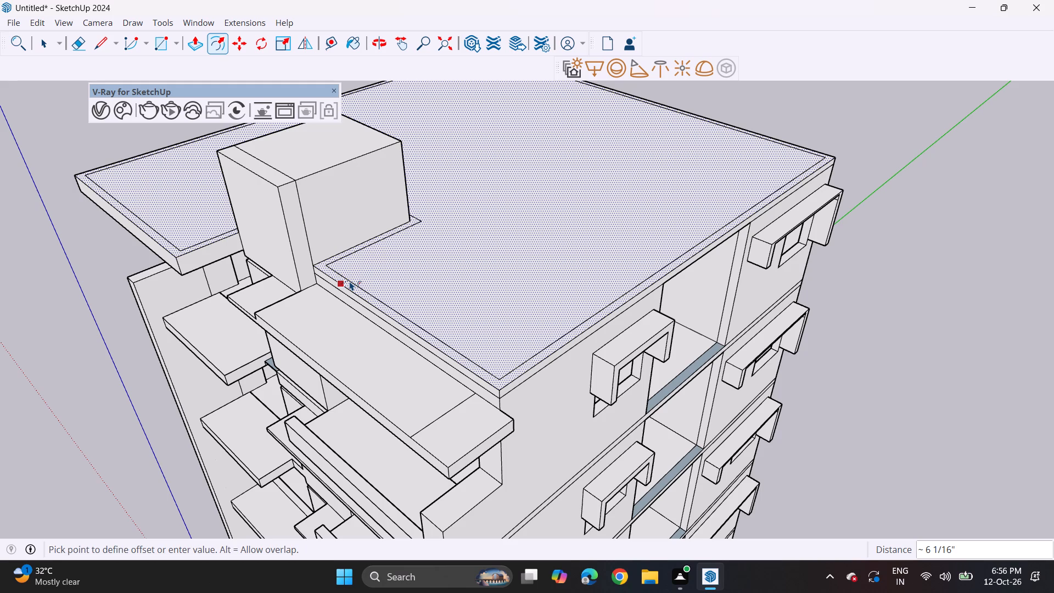
pyautogui.click(350, 281)
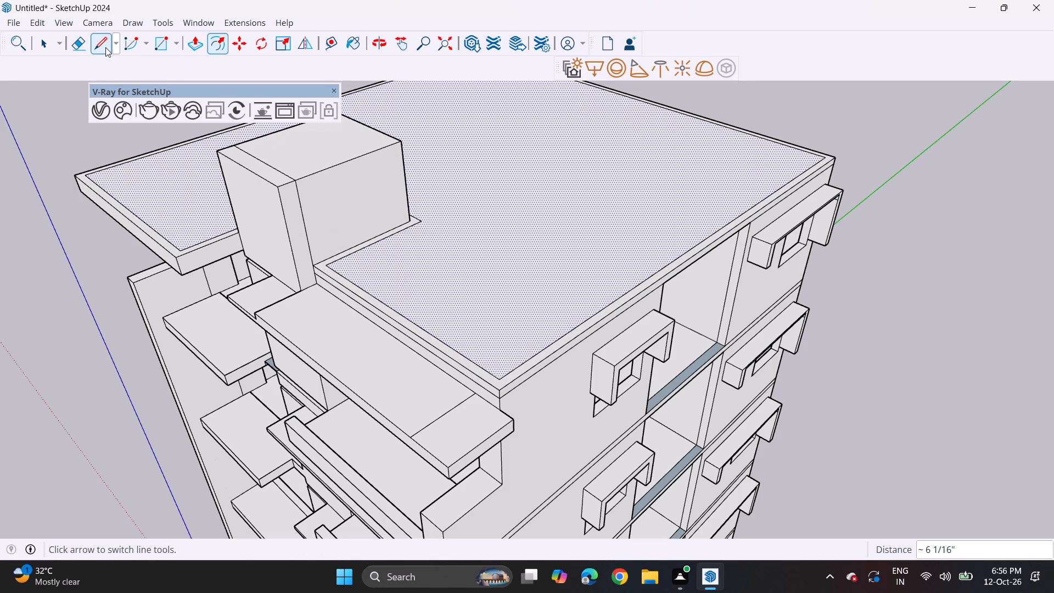
# Draw a line about 6 1/16" long across the roof border strip at the front corner above the right balcony.
pyautogui.click(105, 47)
pyautogui.scroll(2, 478, 363)
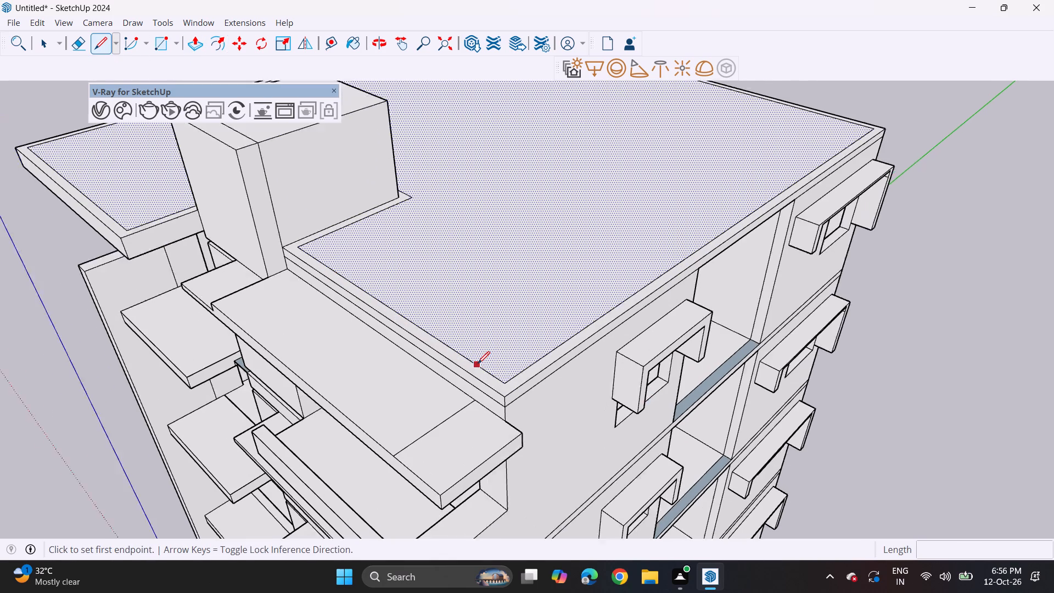
pyautogui.scroll(1, 478, 363)
pyautogui.click(509, 388)
pyautogui.click(500, 393)
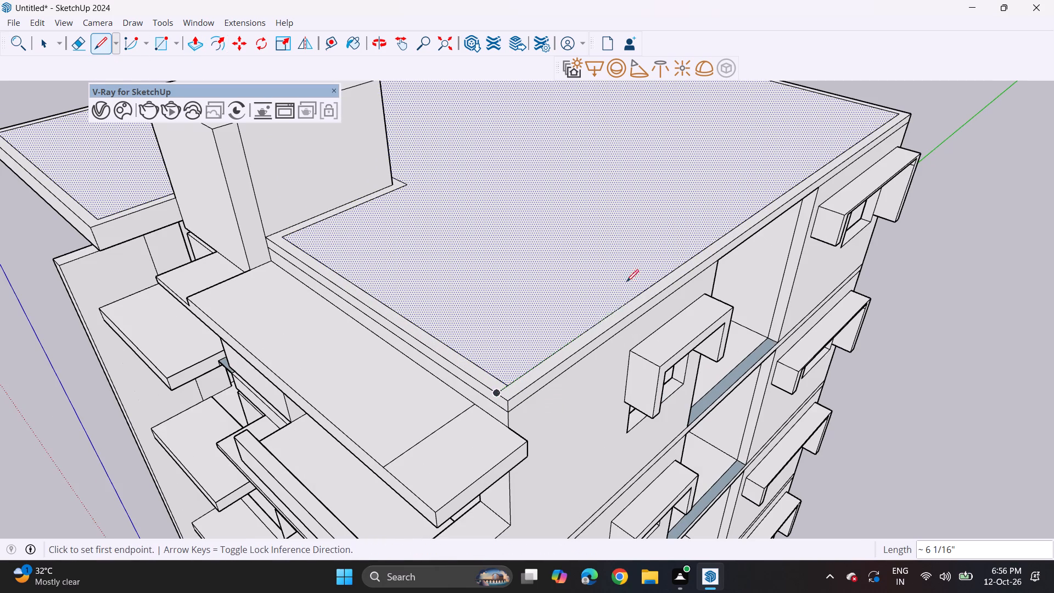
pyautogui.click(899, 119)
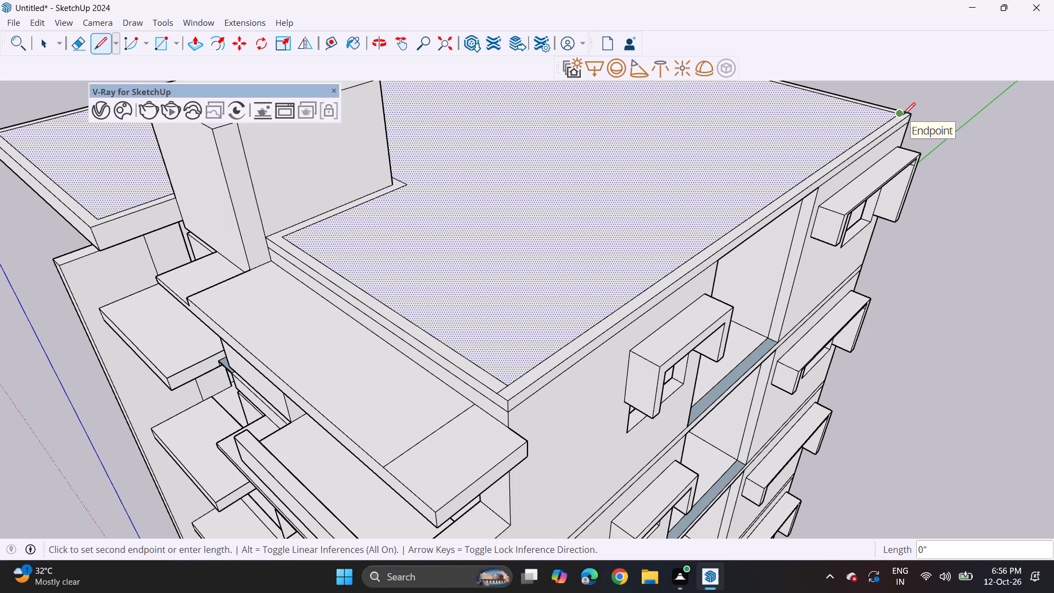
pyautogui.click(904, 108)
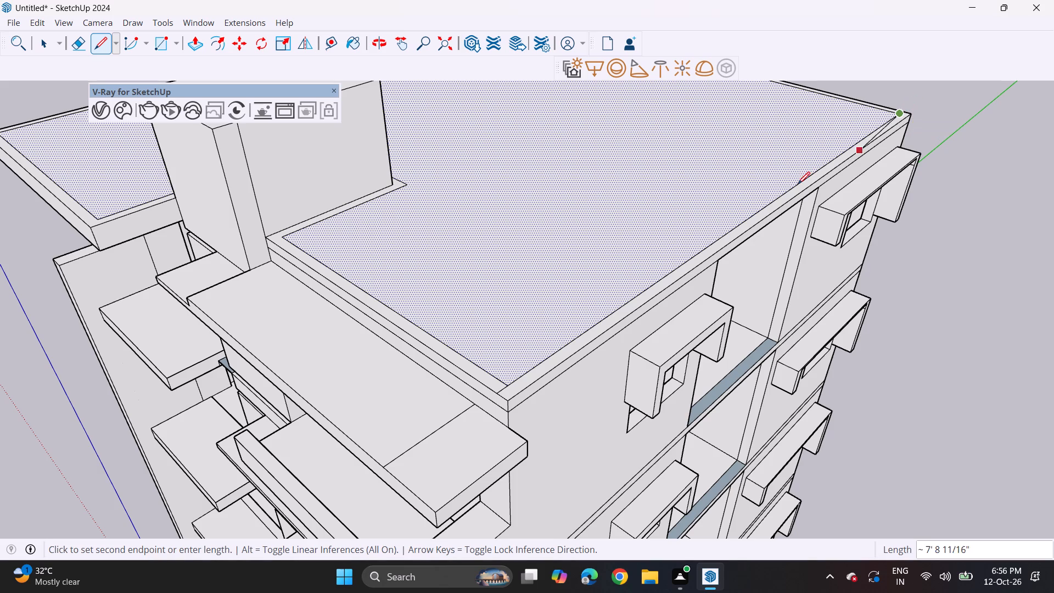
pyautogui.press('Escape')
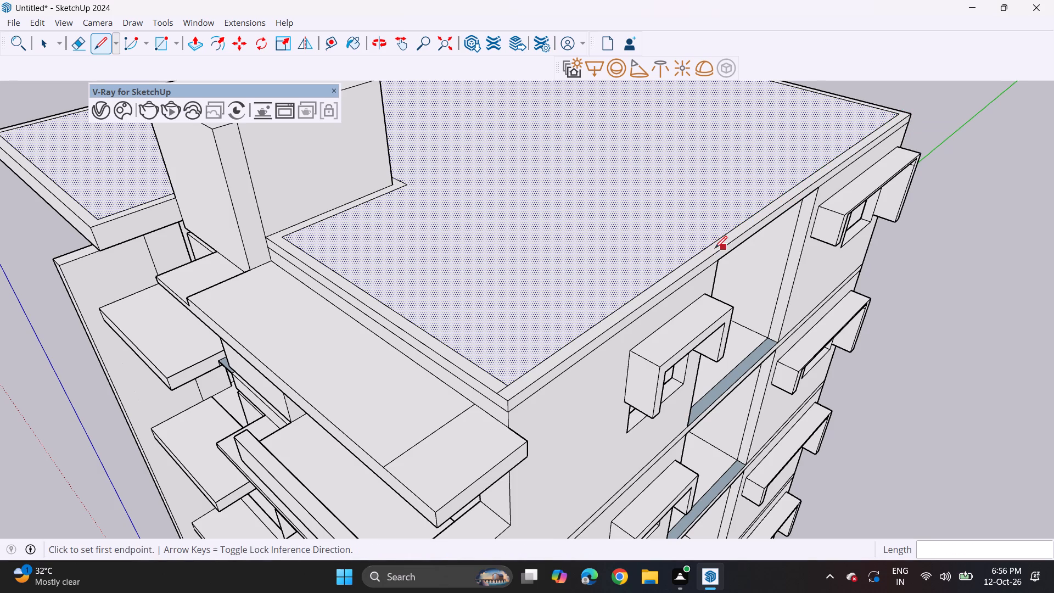
# Draw lines about 6 1/16" long across the side border strip, one at each edge of the side facade's recess.
pyautogui.moveTo(724, 248); pyautogui.dragTo(422, 234, button='middle')
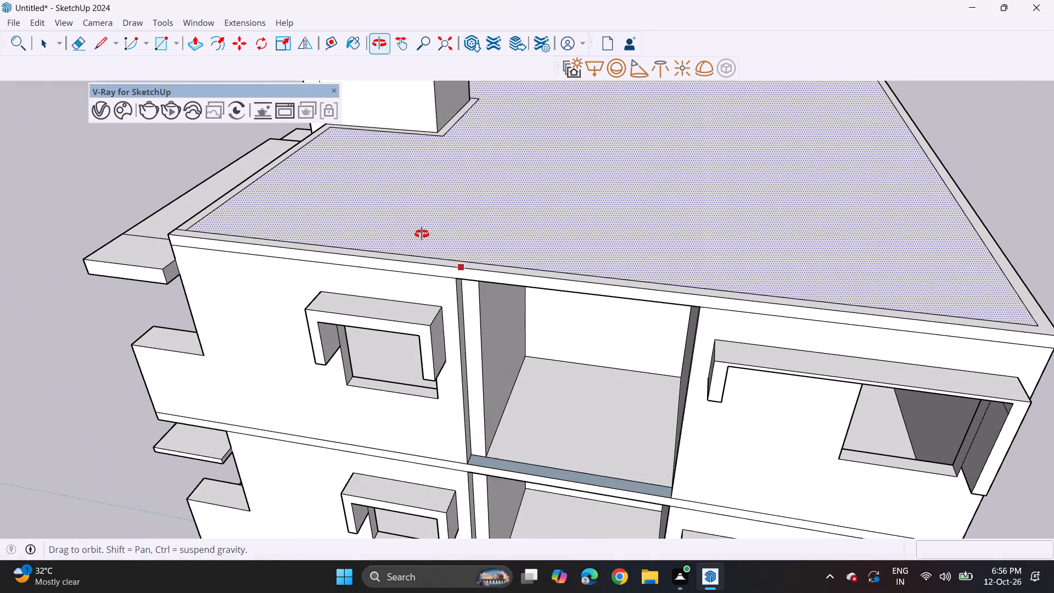
pyautogui.moveTo(422, 234); pyautogui.dragTo(424, 232, button='middle')
pyautogui.click(483, 266)
pyautogui.click(488, 262)
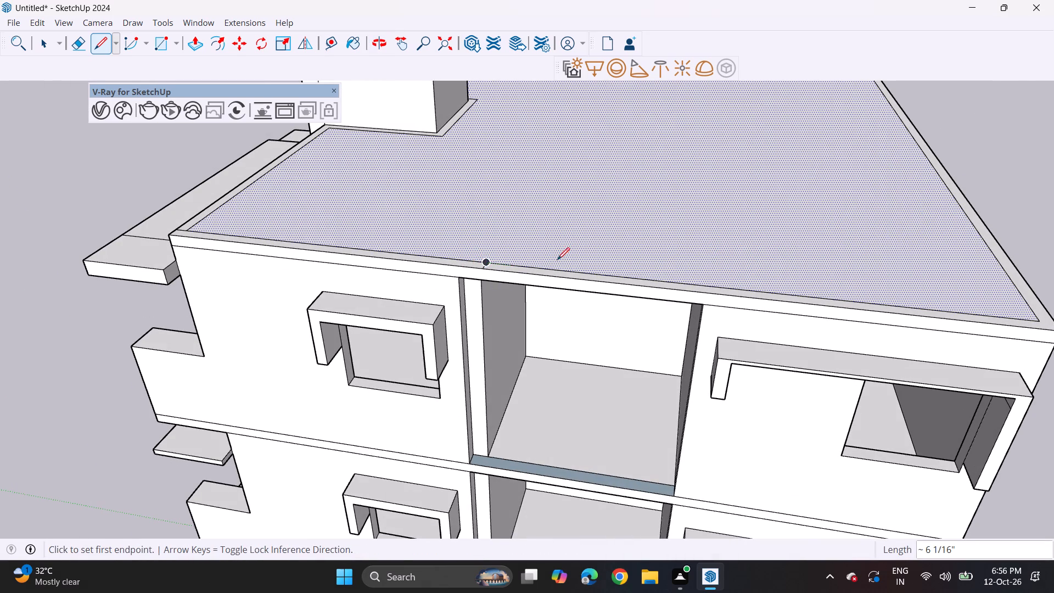
pyautogui.click(708, 290)
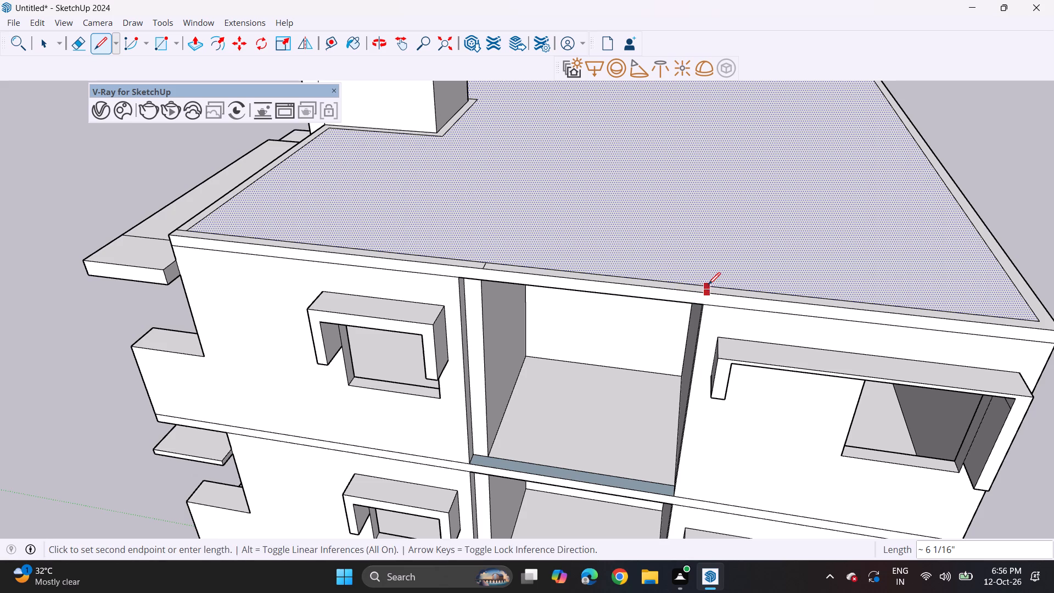
pyautogui.click(708, 284)
# Pull the side border strip between the front corner and the recess up about 3' 9 15/16" as a parapet wall.
pyautogui.moveTo(540, 346); pyautogui.dragTo(708, 295, button='middle')
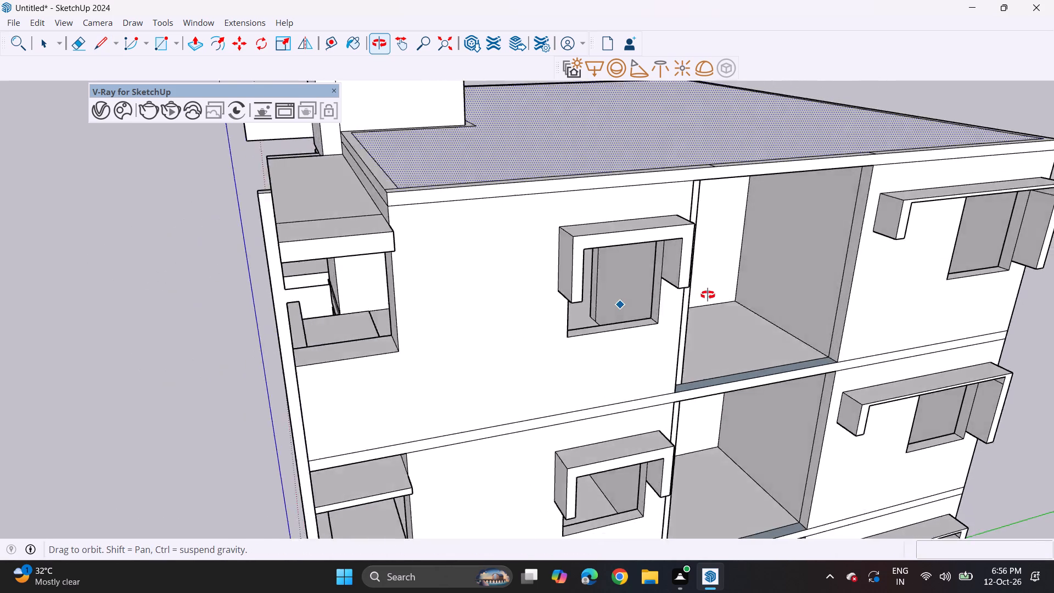
pyautogui.moveTo(708, 295); pyautogui.dragTo(777, 281, button='middle')
pyautogui.moveTo(554, 194); pyautogui.dragTo(631, 209, button='middle')
pyautogui.keyDown('shift'); pyautogui.moveTo(619, 205); pyautogui.dragTo(619, 233, button='middle'); pyautogui.keyUp('shift')
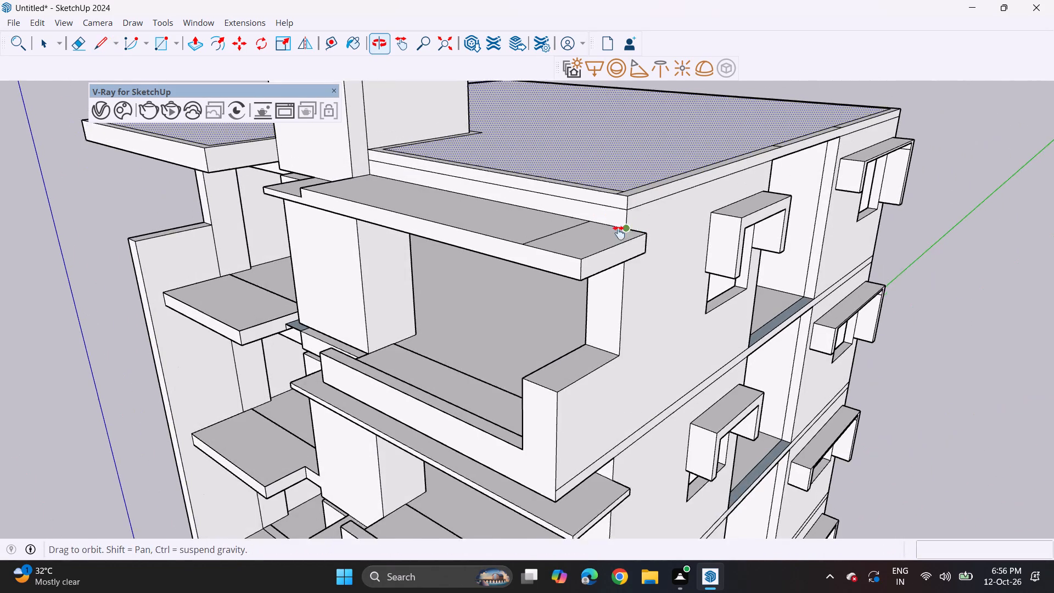
pyautogui.keyDown('shift'); pyautogui.moveTo(619, 233); pyautogui.dragTo(614, 270, button='middle'); pyautogui.keyUp('shift')
pyautogui.moveTo(606, 264); pyautogui.dragTo(656, 205, button='middle')
pyautogui.moveTo(655, 210); pyautogui.dragTo(635, 284, button='middle')
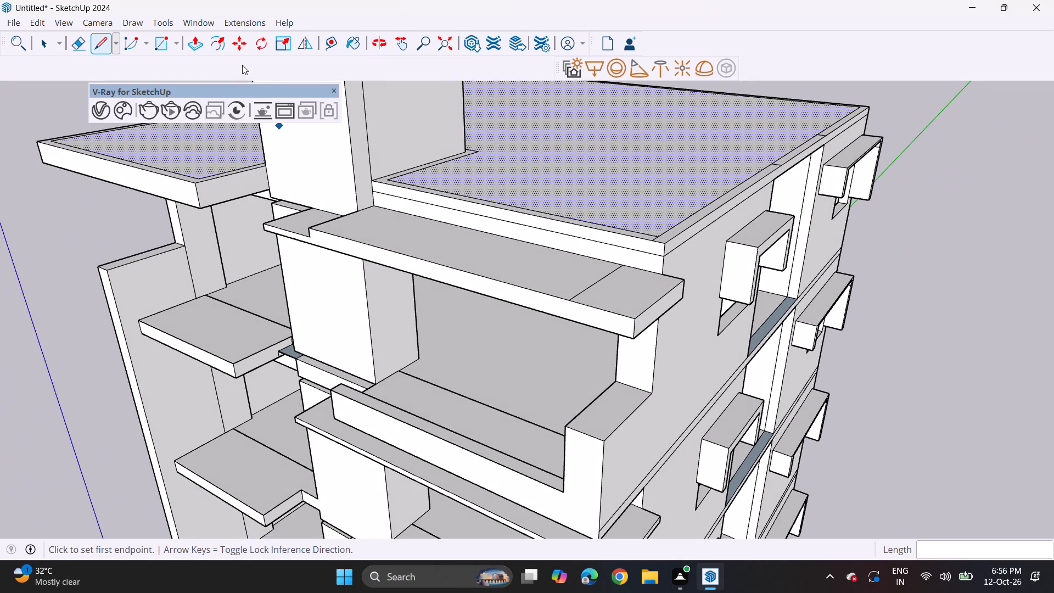
pyautogui.click(201, 44)
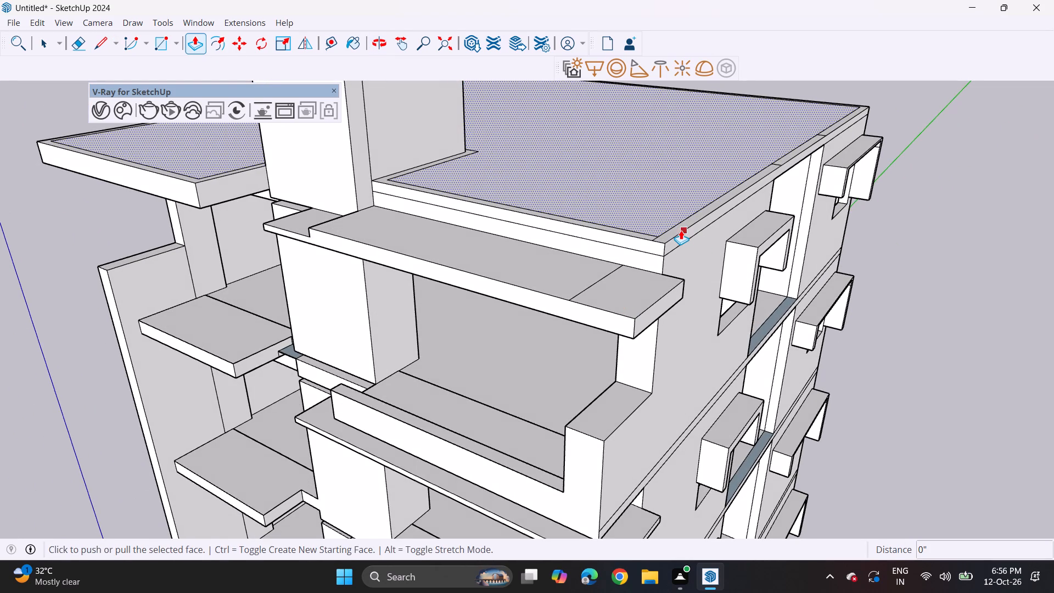
pyautogui.press('Escape')
pyautogui.click(679, 229)
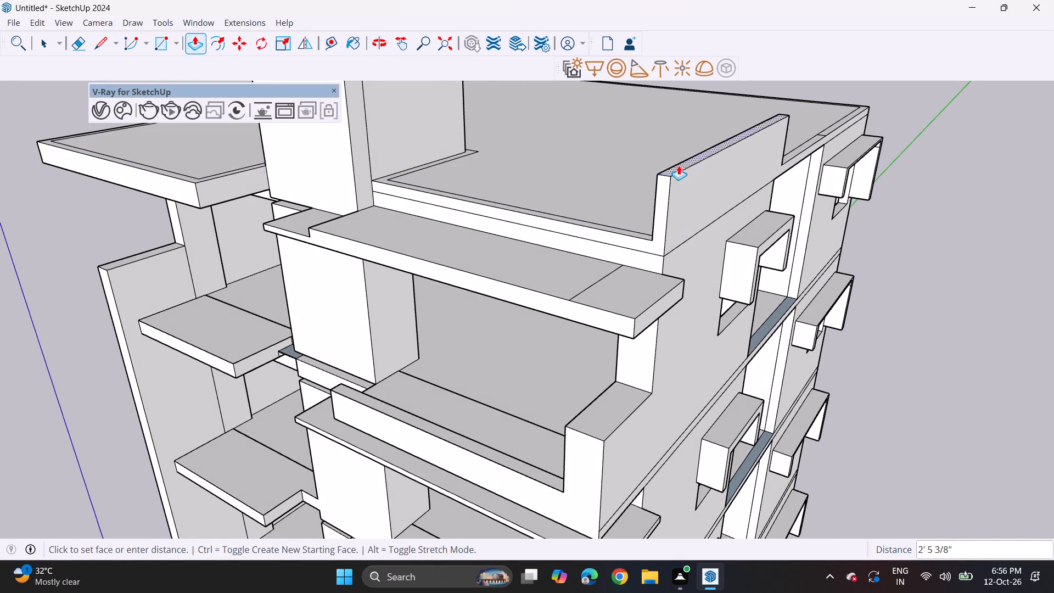
pyautogui.click(677, 127)
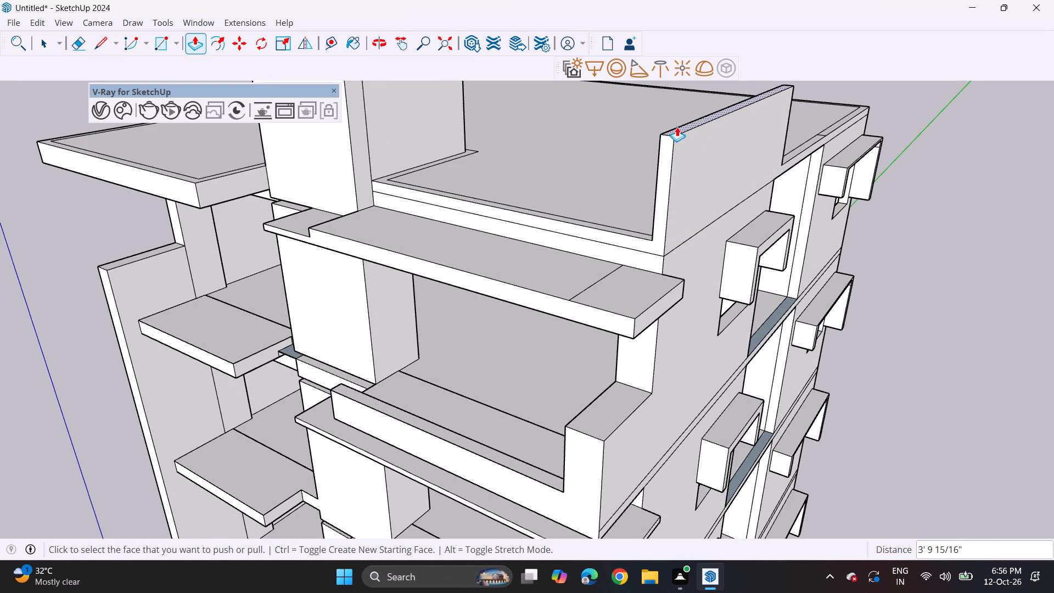
# Pull the new parapet wall's inner face about 6 11/16" inward, and repeat the pull on the narrow strip at its front end.
pyautogui.moveTo(601, 239); pyautogui.dragTo(738, 215, button='middle')
pyautogui.click(739, 150)
pyautogui.click(727, 154)
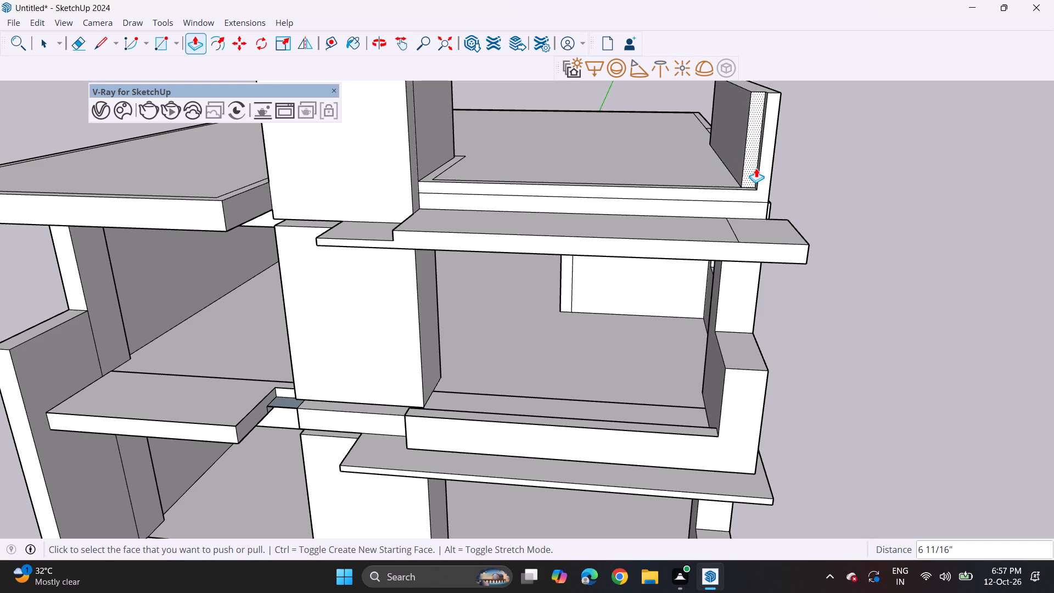
pyautogui.click(759, 175)
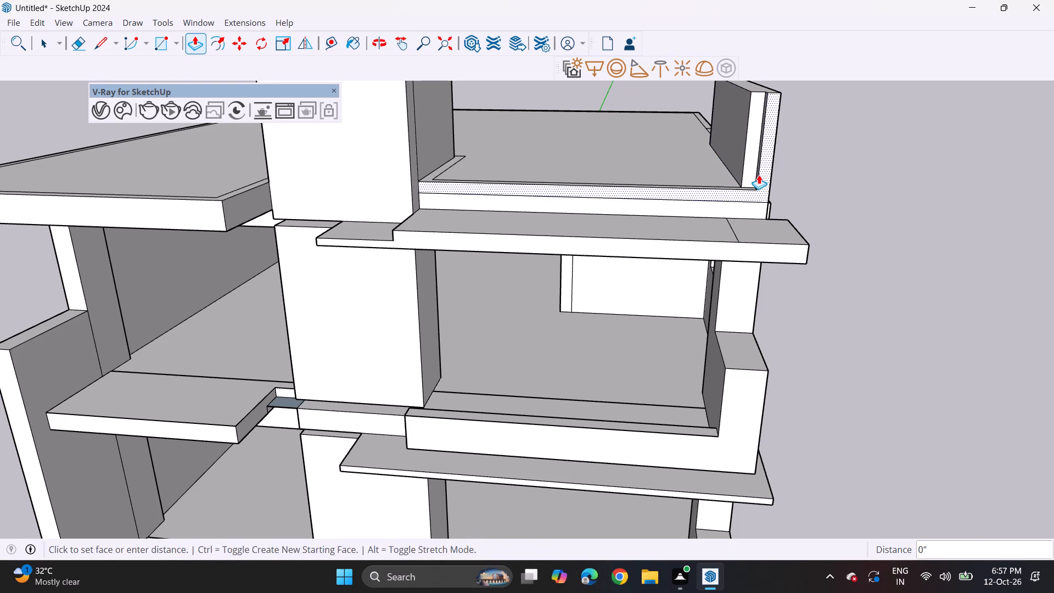
pyautogui.press('Escape')
pyautogui.moveTo(749, 178); pyautogui.dragTo(868, 207, button='middle')
pyautogui.scroll(4, 771, 156)
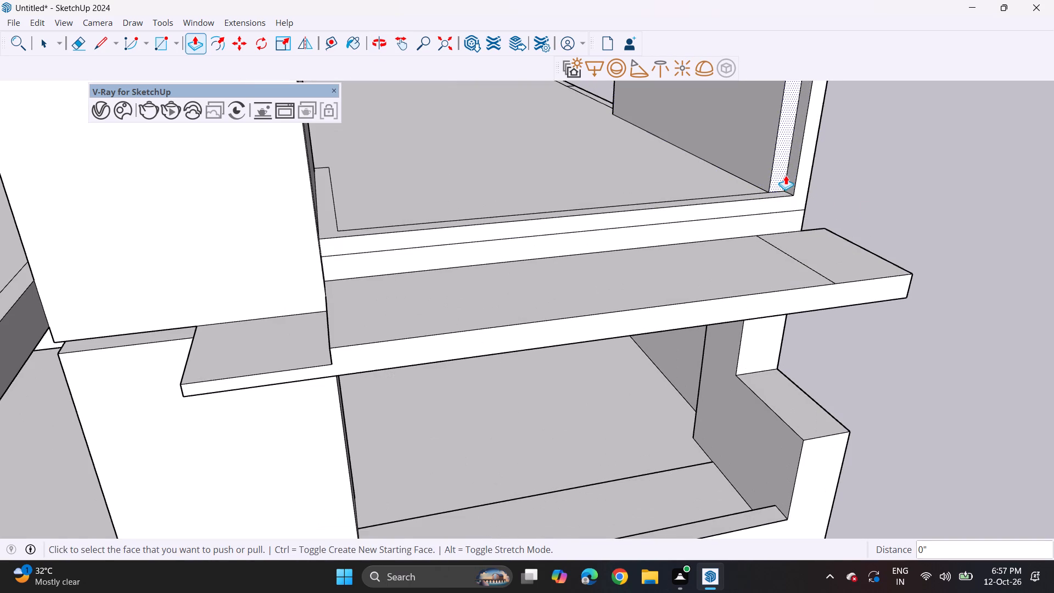
pyautogui.doubleClick(793, 175)
# Raise the remaining roof border strip beyond the recess by repeating the last pull distance.
pyautogui.moveTo(798, 186); pyautogui.dragTo(460, 188, button='middle')
pyautogui.moveTo(630, 154); pyautogui.dragTo(587, 143, button='middle')
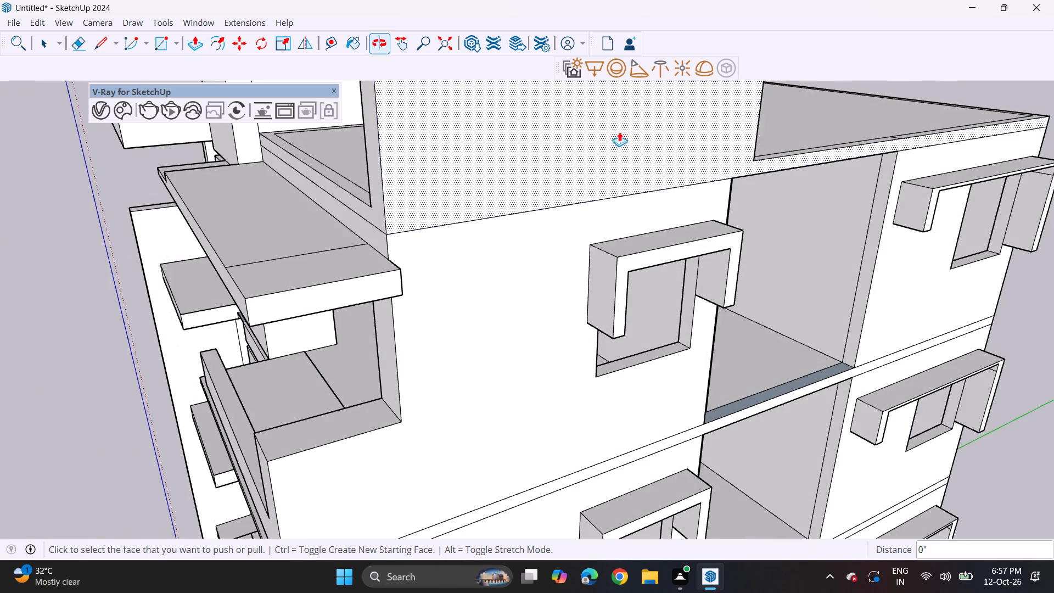
pyautogui.moveTo(920, 115); pyautogui.dragTo(915, 162, button='middle')
pyautogui.doubleClick(936, 162)
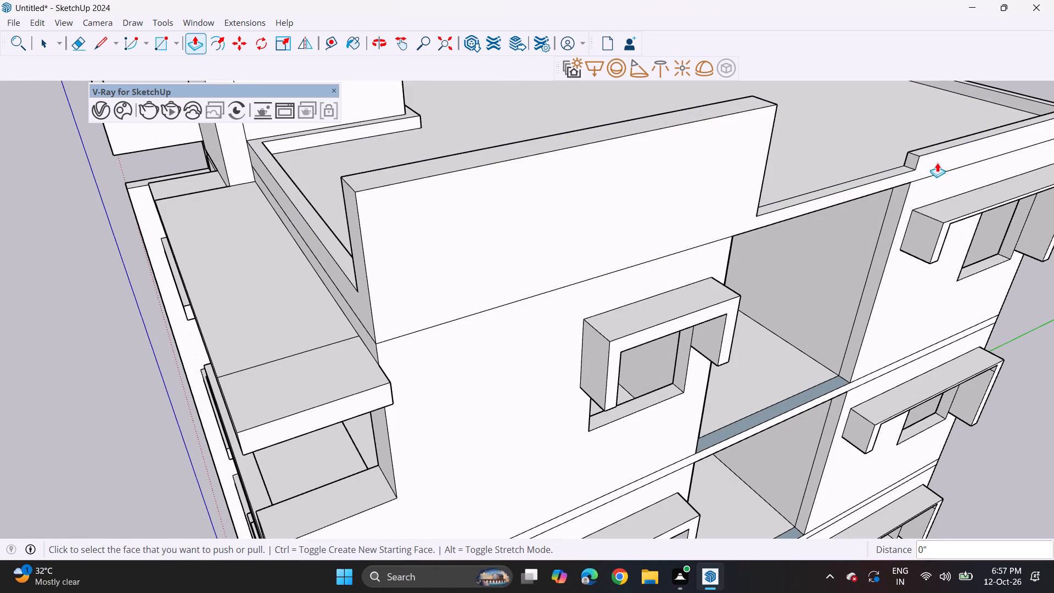
# Undo the last raise of the remaining roof border strip.
pyautogui.hotkey('ctrl', 'z')
# Draw a line about 6 1/16" long across the roof border at the far rear corner, separating the side strip from the rear strip.
pyautogui.keyDown('shift'); pyautogui.moveTo(935, 170); pyautogui.dragTo(801, 221, button='middle'); pyautogui.keyUp('shift')
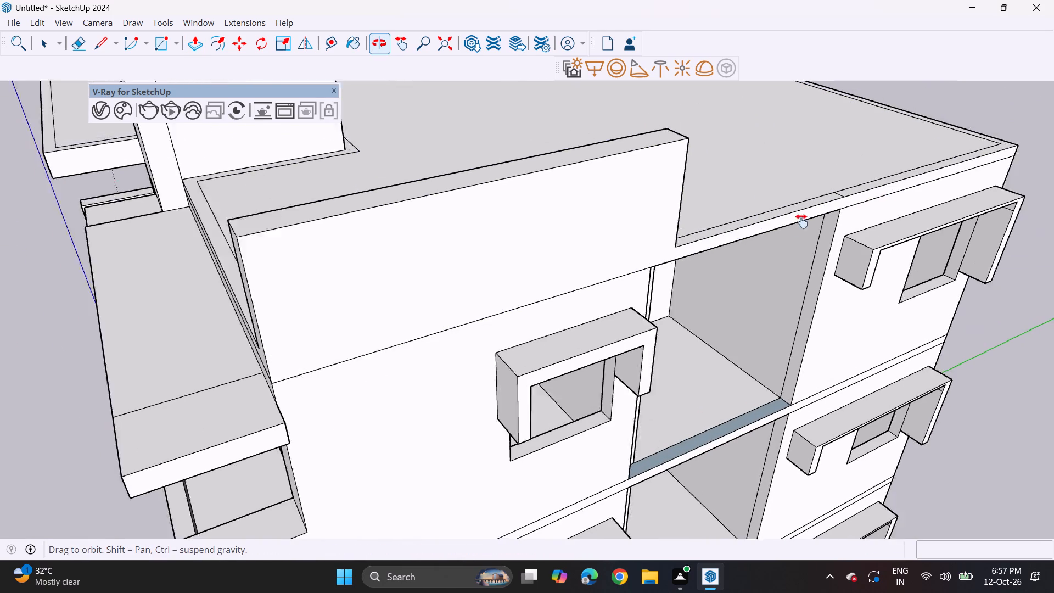
pyautogui.keyDown('shift'); pyautogui.moveTo(801, 221); pyautogui.dragTo(717, 270, button='middle'); pyautogui.keyUp('shift')
pyautogui.moveTo(798, 259); pyautogui.dragTo(719, 406, button='middle')
pyautogui.scroll(2, 752, 410)
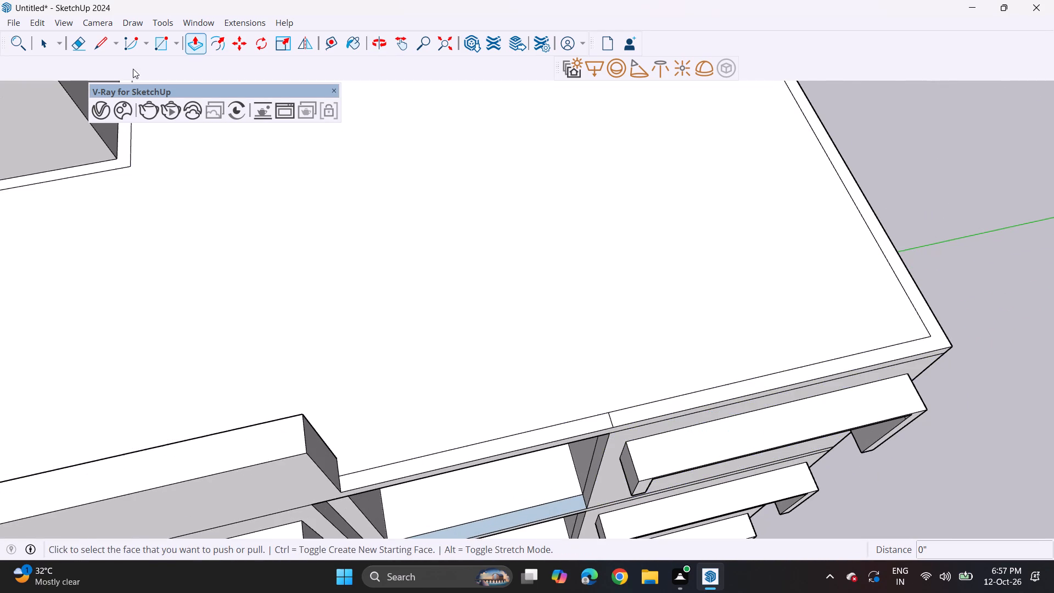
pyautogui.click(92, 38)
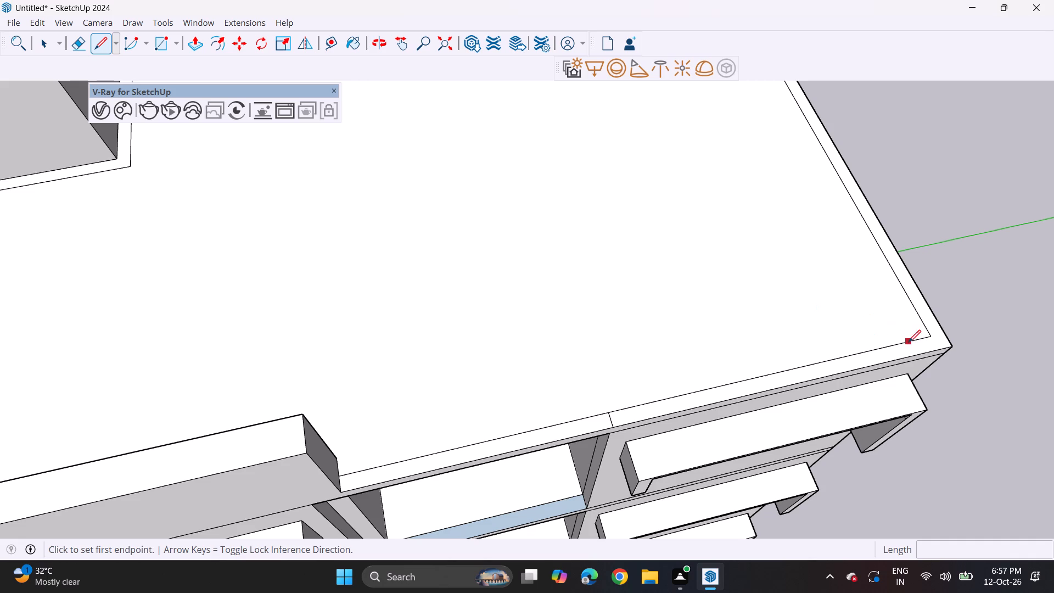
pyautogui.click(932, 336)
pyautogui.click(940, 332)
# Pull the side border strip between the recess and the rear corner up 3' 9 15/16", level with the existing parapet's top.
pyautogui.click(198, 44)
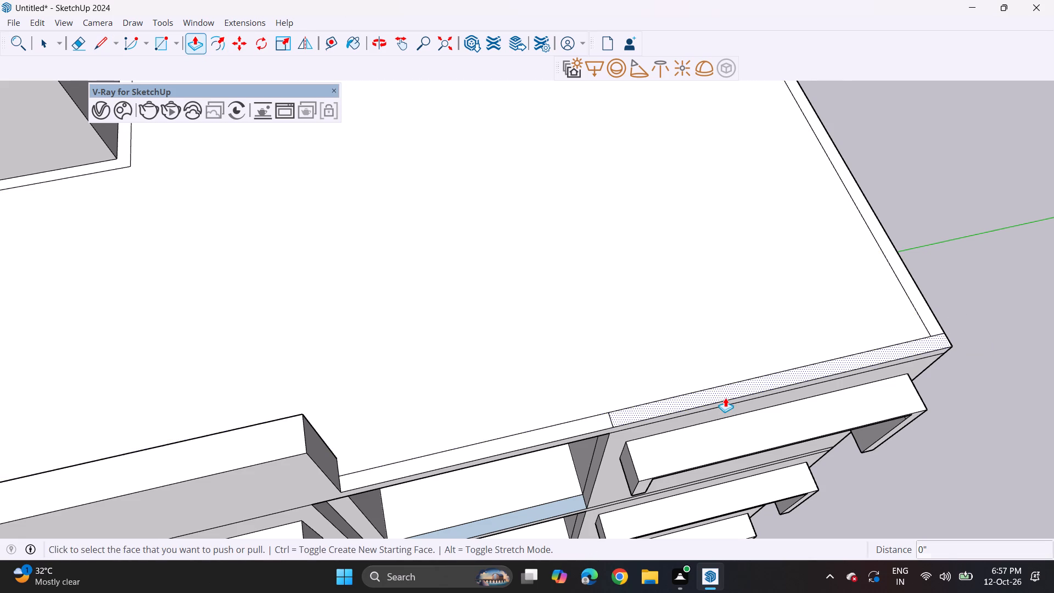
pyautogui.click(725, 398)
pyautogui.click(272, 439)
# Thicken the rear parapet segment by pulling its inner face 6 11/16", in line with the front segment's inner face.
pyautogui.moveTo(411, 470); pyautogui.dragTo(457, 280, button='middle')
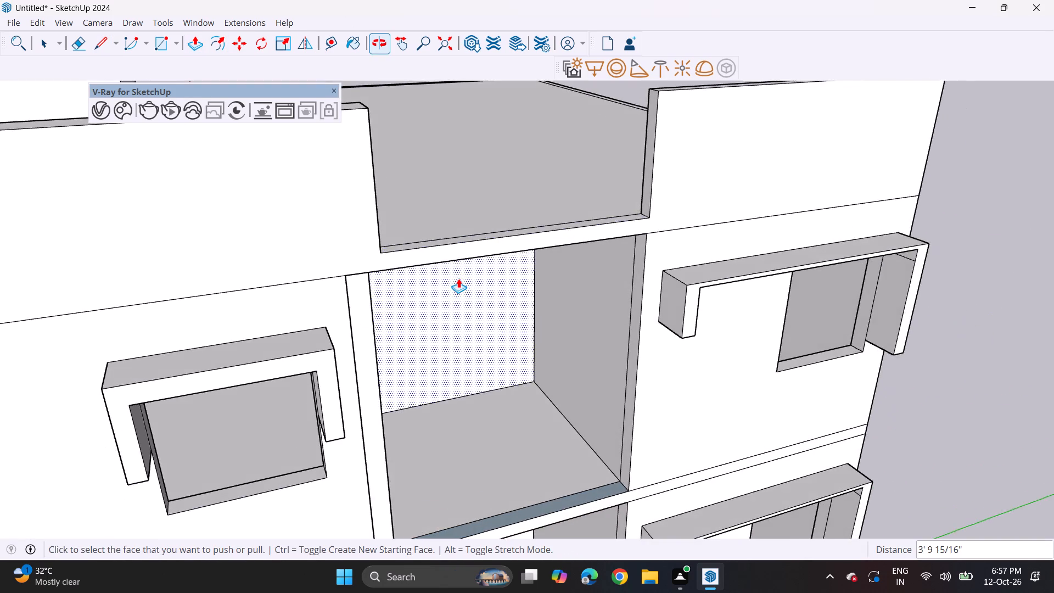
pyautogui.scroll(-5, 458, 278)
pyautogui.moveTo(509, 320); pyautogui.dragTo(796, 309, button='middle')
pyautogui.moveTo(632, 197); pyautogui.dragTo(714, 214, button='middle')
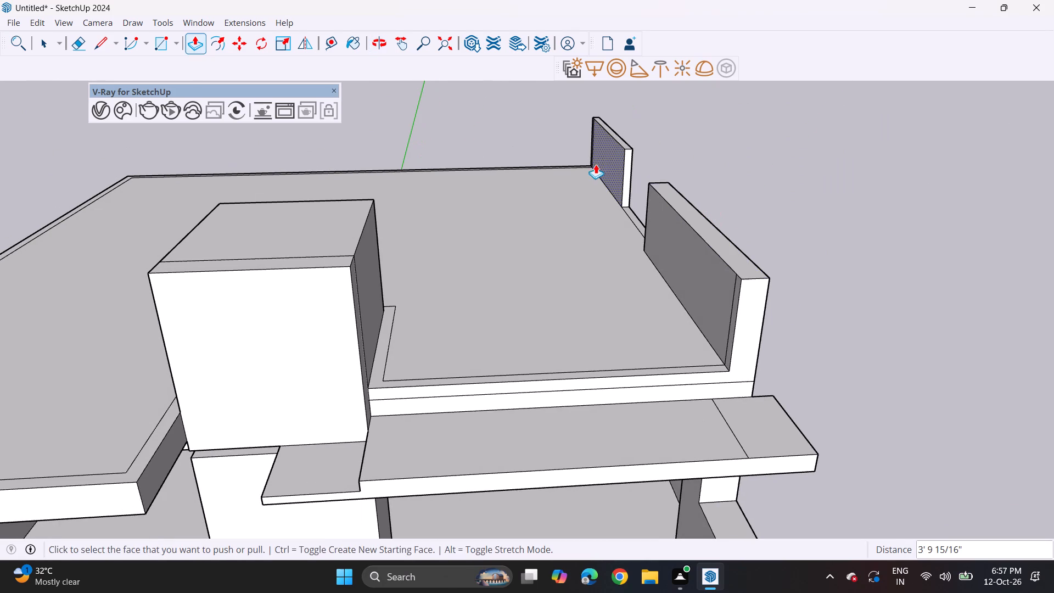
pyautogui.click(609, 158)
pyautogui.click(664, 237)
# Draw a rectangle about 5' 7" by 2' on the front parapet segment's outer face, above the top-floor window frame.
pyautogui.moveTo(716, 325); pyautogui.dragTo(613, 227, button='middle')
pyautogui.moveTo(633, 244); pyautogui.dragTo(534, 256, button='middle')
pyautogui.scroll(-3, 534, 256)
pyautogui.moveTo(619, 434); pyautogui.dragTo(619, 391, button='middle')
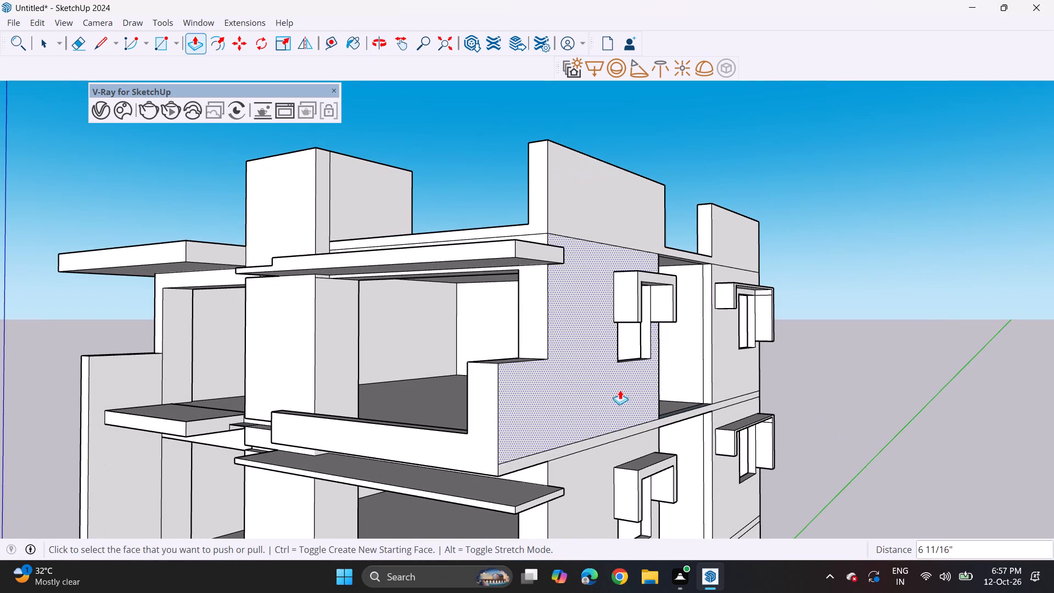
pyautogui.moveTo(653, 278); pyautogui.dragTo(646, 282, button='middle')
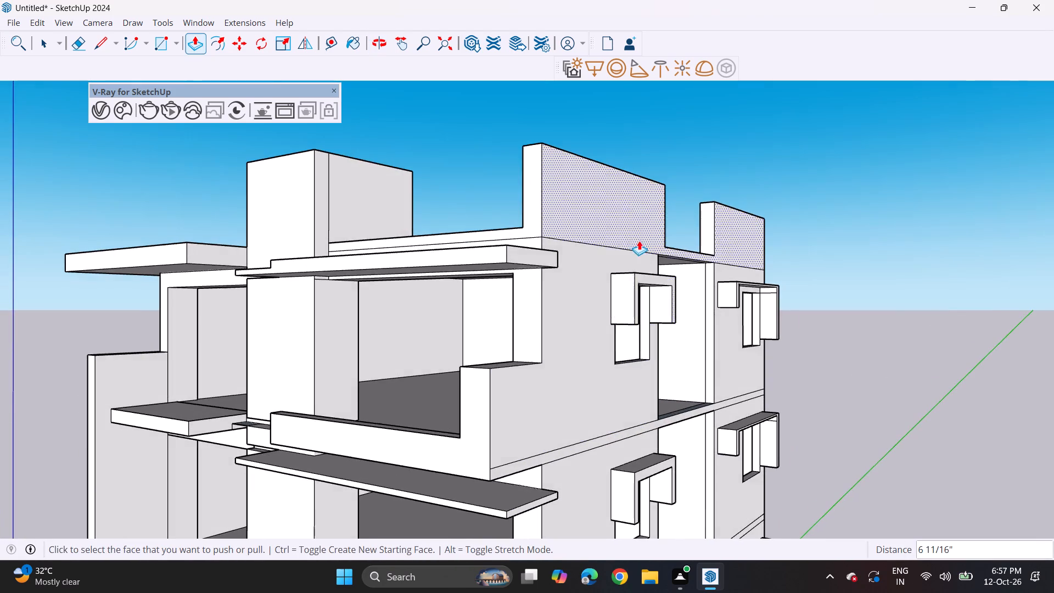
pyautogui.scroll(3, 639, 240)
pyautogui.moveTo(628, 242); pyautogui.dragTo(563, 288, button='middle')
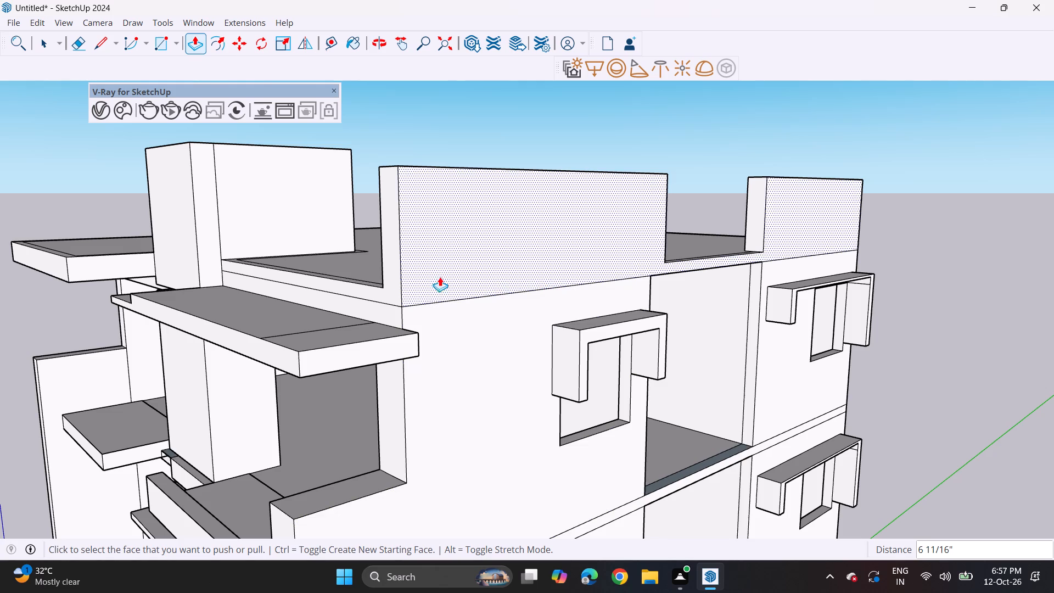
pyautogui.click(163, 39)
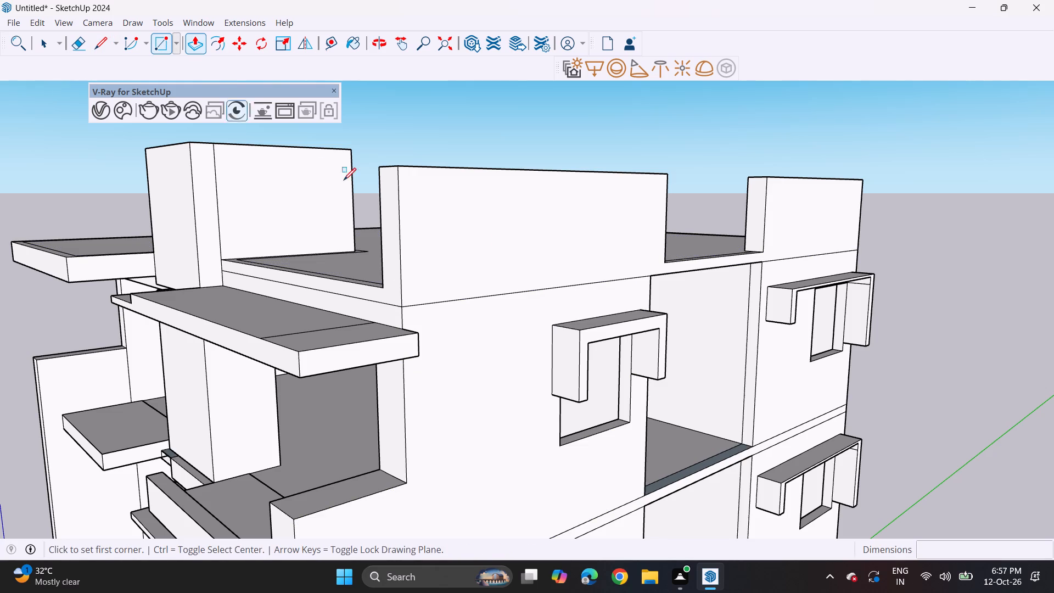
pyautogui.moveTo(565, 278); pyautogui.dragTo(371, 253, button='middle')
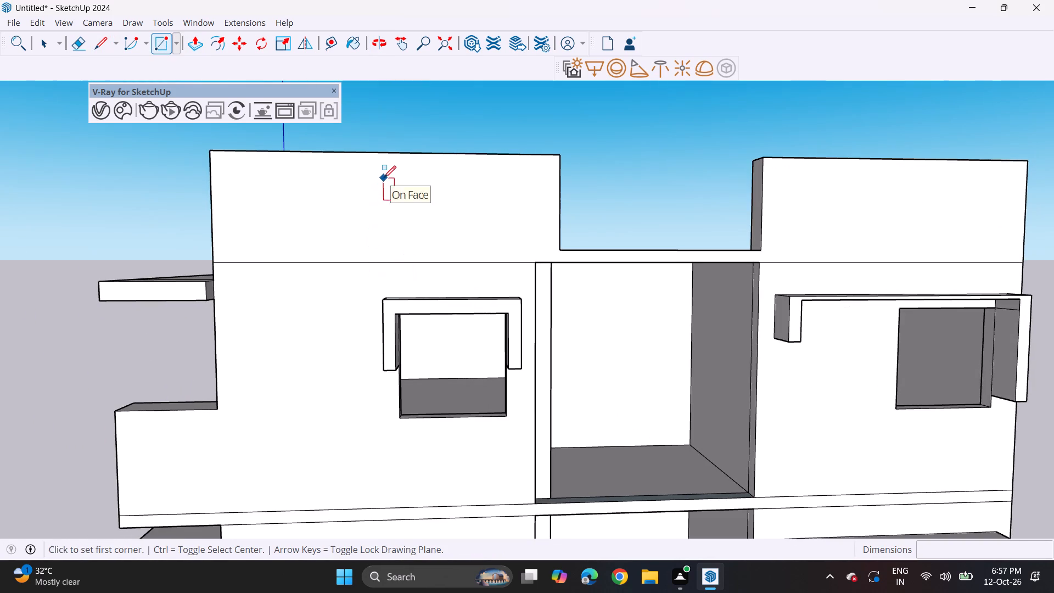
pyautogui.click(384, 178)
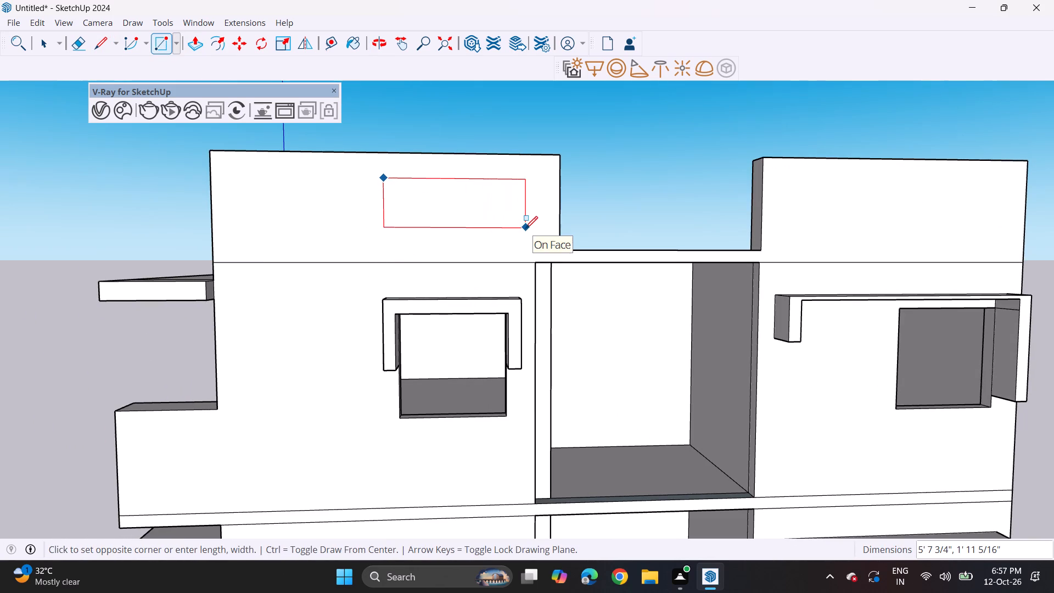
pyautogui.click(522, 228)
# Pull the parapet rectangle outward 1' 4 15/16", flush with the front of the window frame below it.
pyautogui.moveTo(398, 203); pyautogui.dragTo(558, 280, button='middle')
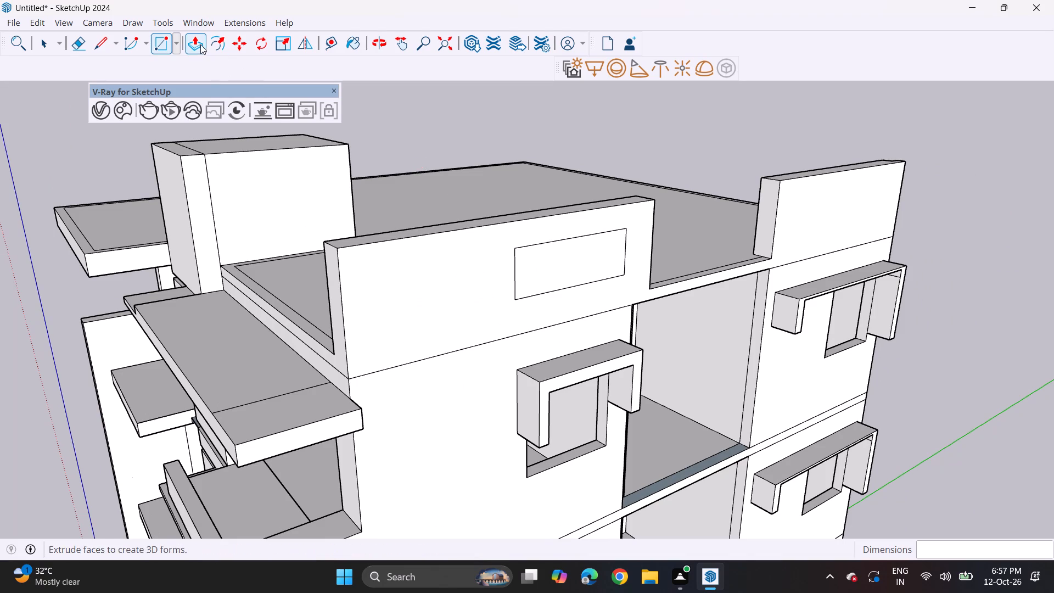
pyautogui.moveTo(199, 44); pyautogui.dragTo(205, 46)
pyautogui.click(540, 272)
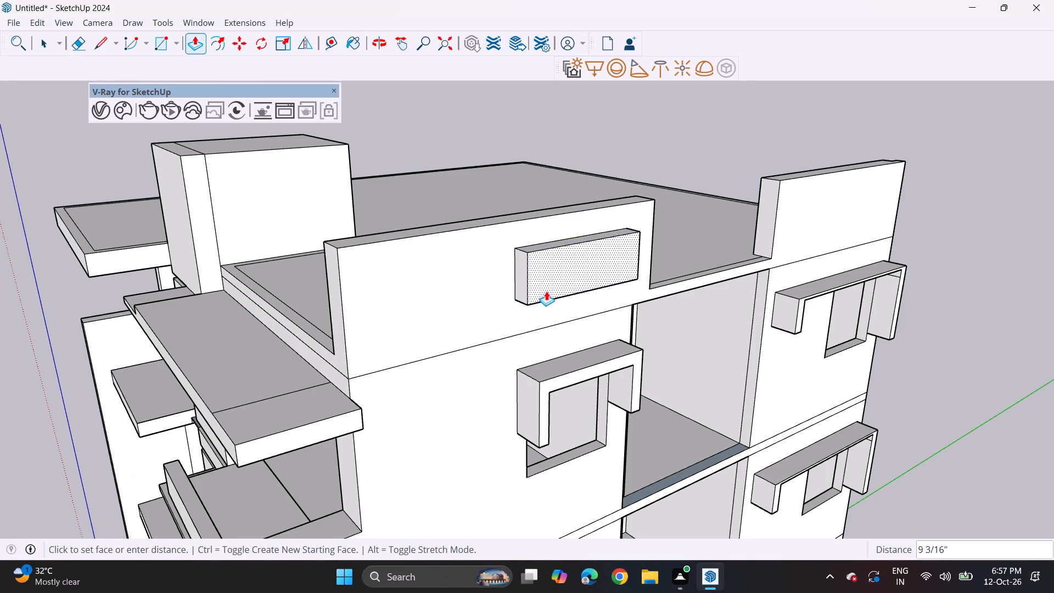
pyautogui.click(546, 396)
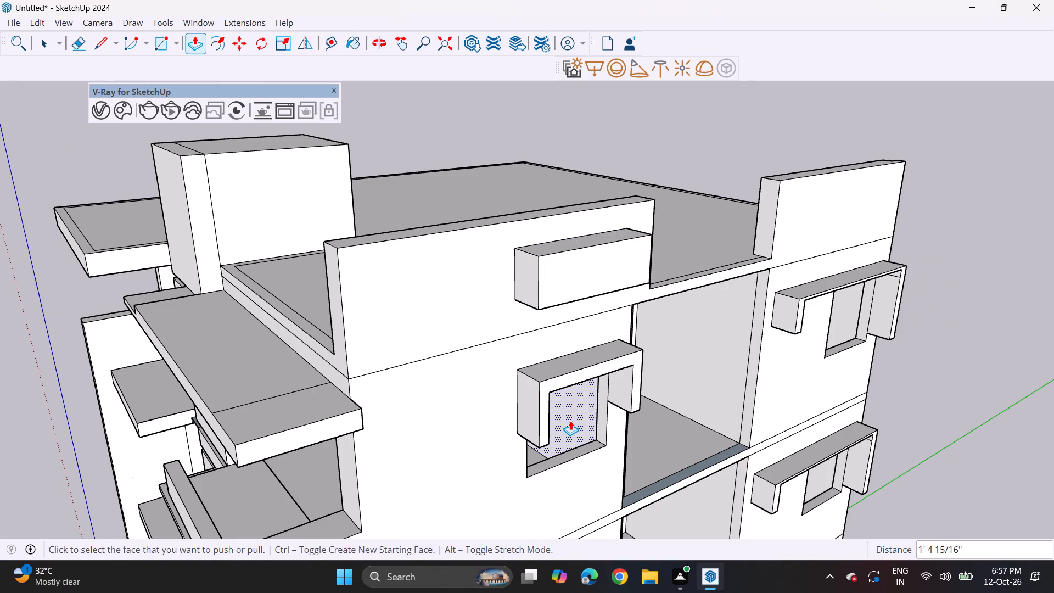
# Extend both legs of the top-floor window frame below the parapet box downward by 11 1/16".
pyautogui.scroll(-6, 570, 421)
pyautogui.moveTo(568, 447); pyautogui.dragTo(564, 321, button='middle')
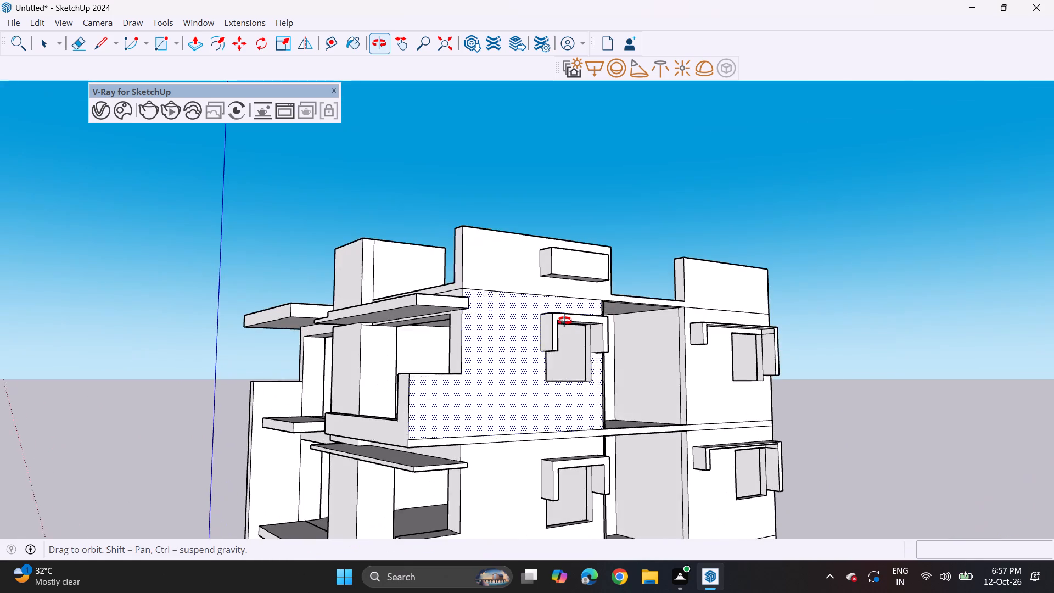
pyautogui.moveTo(564, 321); pyautogui.dragTo(565, 320, button='middle')
pyautogui.moveTo(557, 411); pyautogui.dragTo(539, 373, button='middle')
pyautogui.scroll(6, 539, 357)
pyautogui.moveTo(537, 325); pyautogui.dragTo(529, 275, button='middle')
pyautogui.scroll(4, 530, 274)
pyautogui.click(534, 270)
pyautogui.click(524, 304)
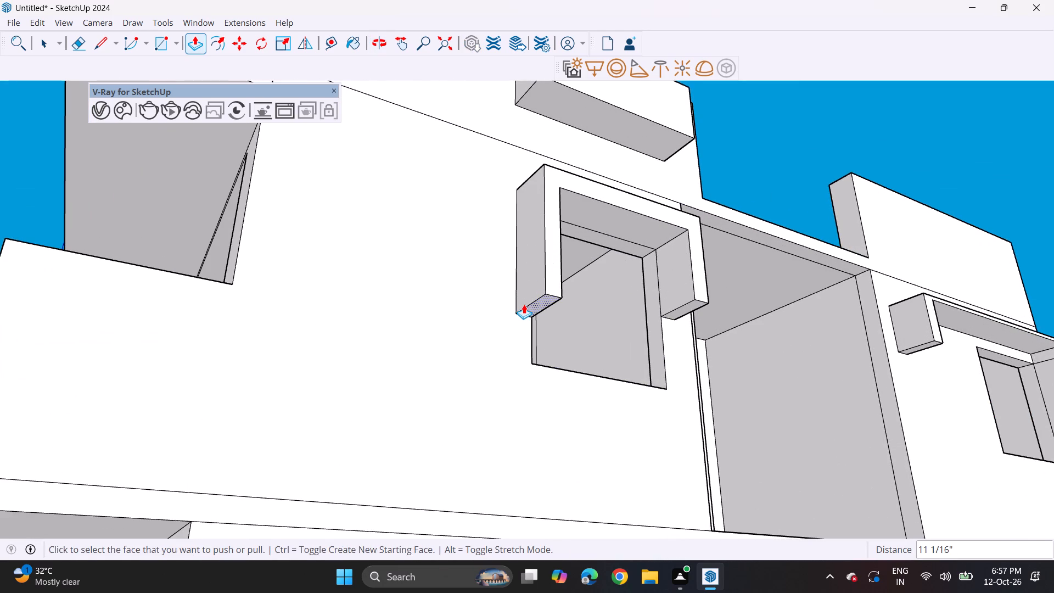
pyautogui.doubleClick(682, 307)
# Repeat the 11 1/16" downward extension on both legs of the window frames on the next two floors down.
pyautogui.scroll(-5, 660, 448)
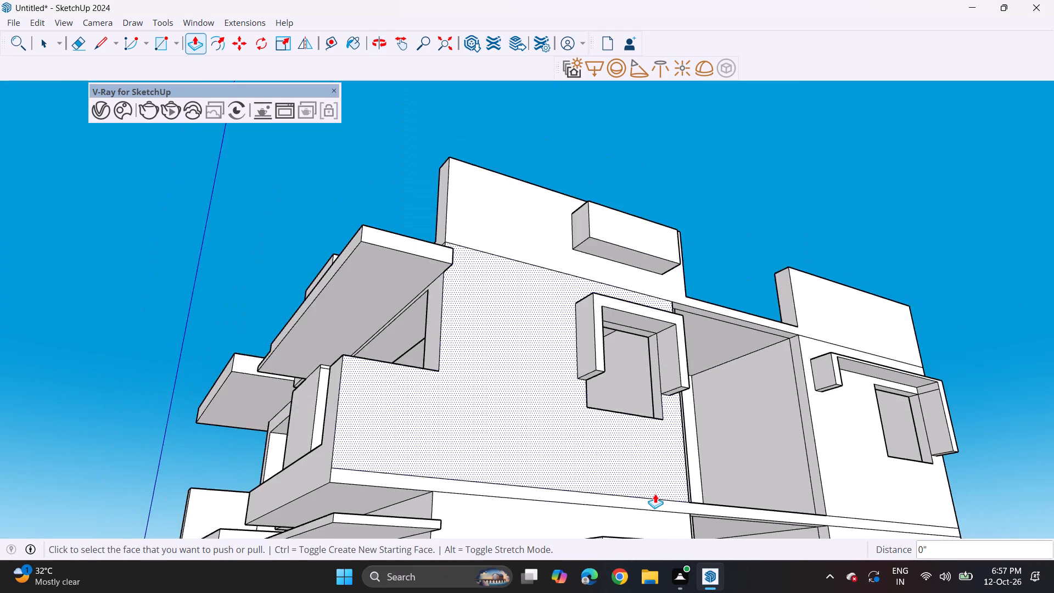
pyautogui.scroll(-3, 655, 494)
pyautogui.keyDown('shift'); pyautogui.moveTo(645, 510); pyautogui.dragTo(582, 189, button='middle'); pyautogui.keyUp('shift')
pyautogui.scroll(3, 534, 243)
pyautogui.doubleClick(537, 235)
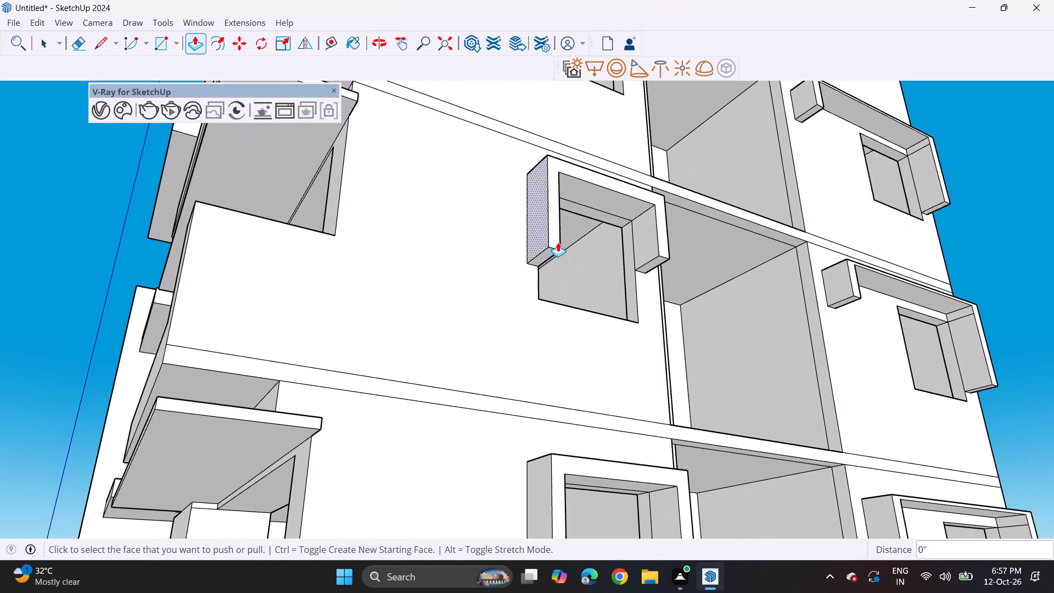
pyautogui.doubleClick(651, 268)
pyautogui.keyDown('shift'); pyautogui.moveTo(637, 367); pyautogui.dragTo(621, 191, button='middle'); pyautogui.keyUp('shift')
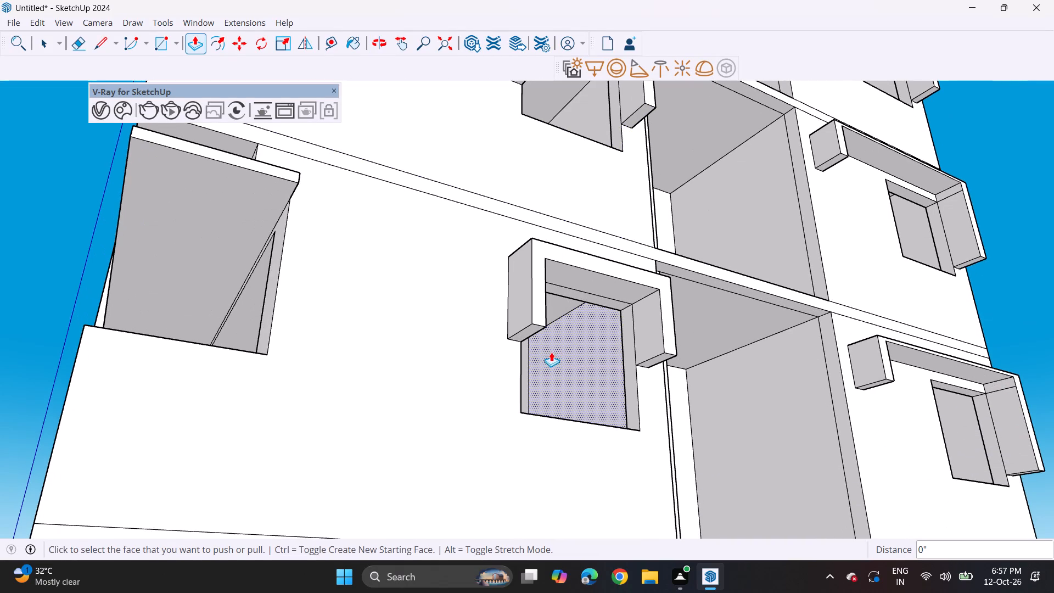
pyautogui.doubleClick(528, 331)
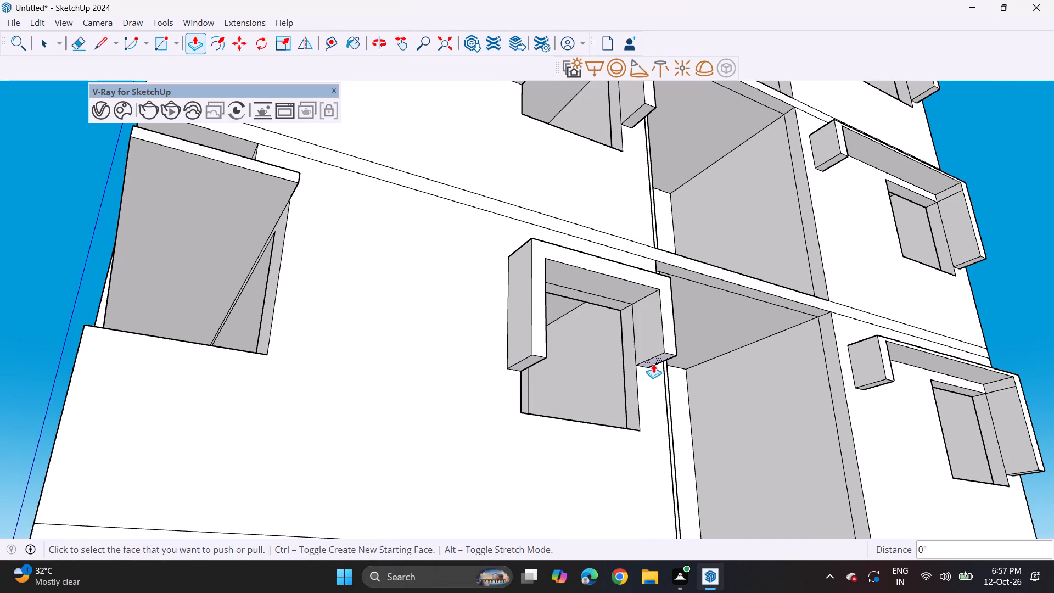
pyautogui.doubleClick(653, 363)
# Lengthen both legs of the fourth and fifth window frames from the top in the same column by 11 1/16".
pyautogui.scroll(-2, 635, 429)
pyautogui.keyDown('shift'); pyautogui.scroll(-1, 620, 487); pyautogui.keyUp('shift')
pyautogui.keyDown('shift'); pyautogui.moveTo(620, 484); pyautogui.dragTo(618, 109, button='middle'); pyautogui.keyUp('shift')
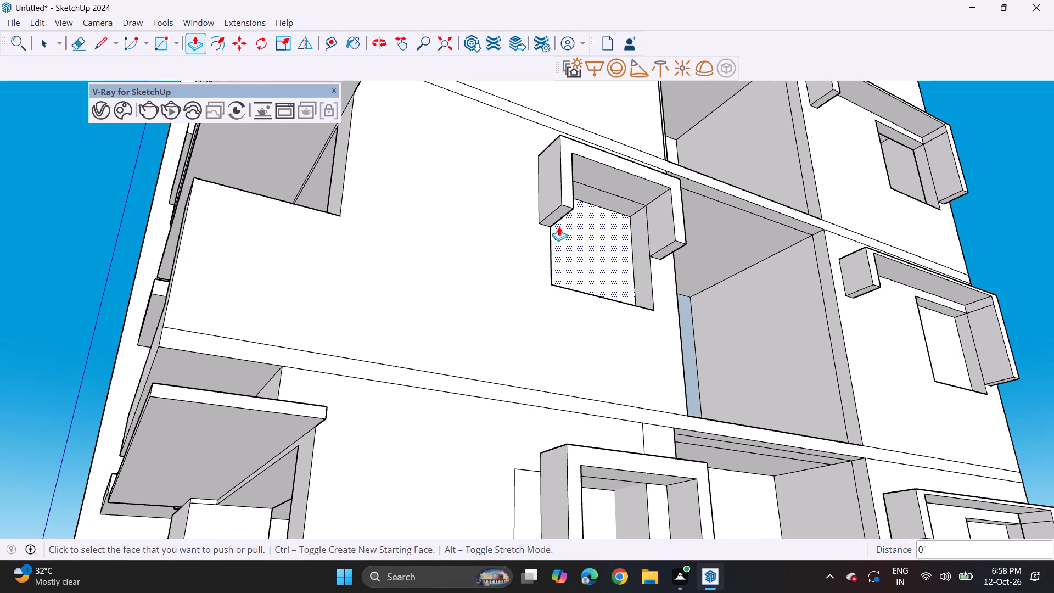
pyautogui.doubleClick(556, 221)
pyautogui.click(665, 251)
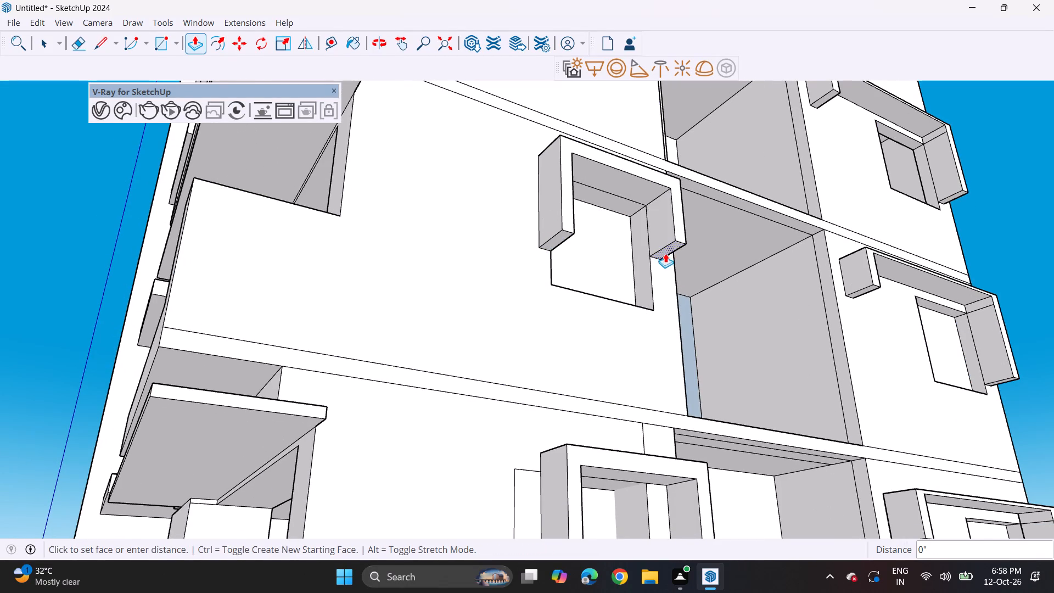
pyautogui.click(573, 236)
pyautogui.keyDown('shift'); pyautogui.moveTo(626, 331); pyautogui.dragTo(614, 122, button='middle'); pyautogui.keyUp('shift')
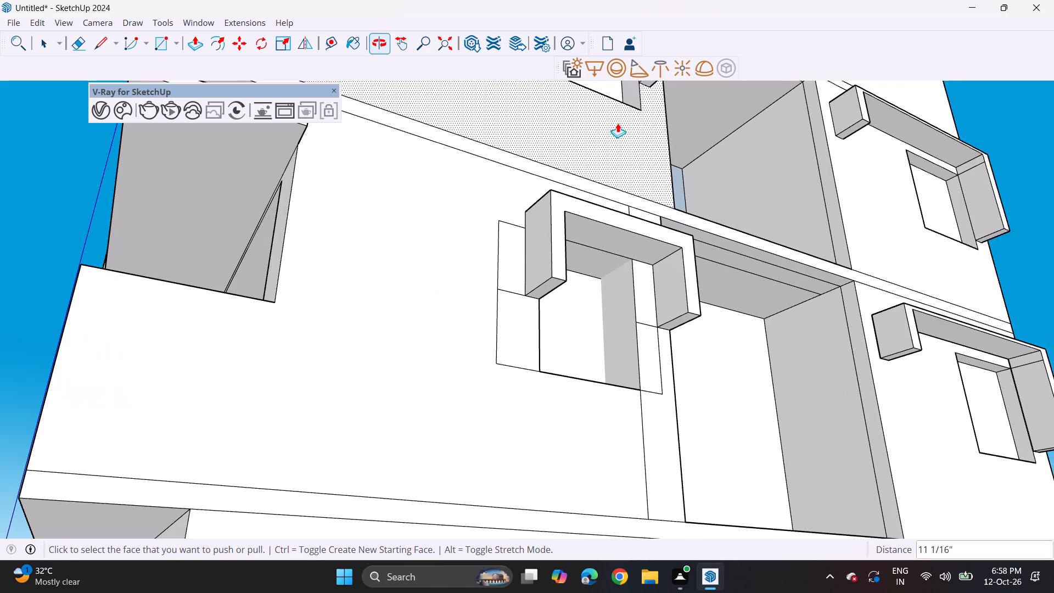
pyautogui.doubleClick(552, 286)
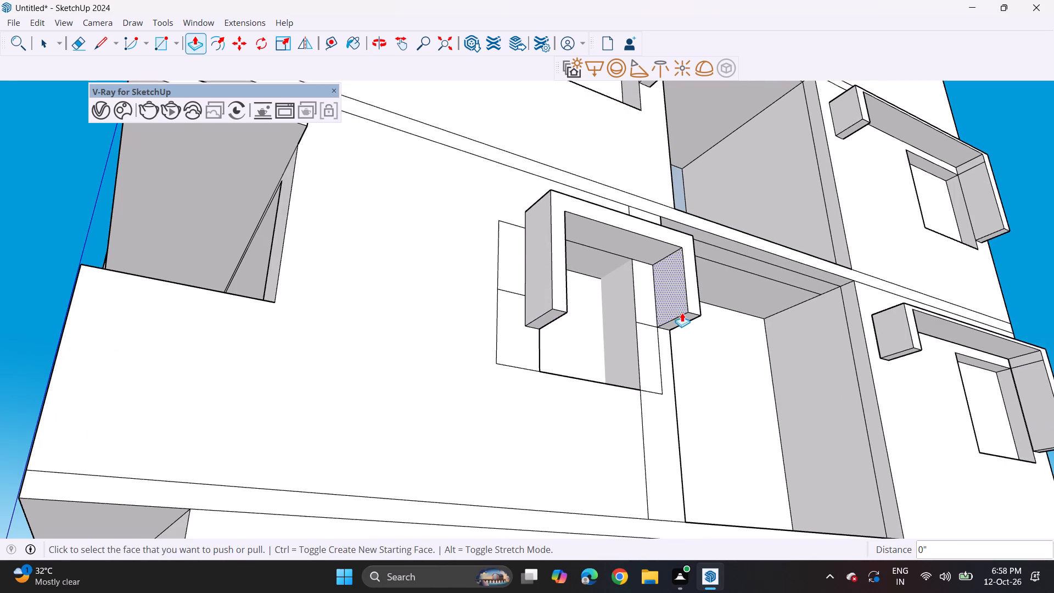
pyautogui.doubleClick(686, 319)
# Lengthen both legs of the lowest window frame in the column by the same 11 1/16".
pyautogui.keyDown('shift'); pyautogui.moveTo(641, 376); pyautogui.dragTo(608, 211, button='middle'); pyautogui.keyUp('shift')
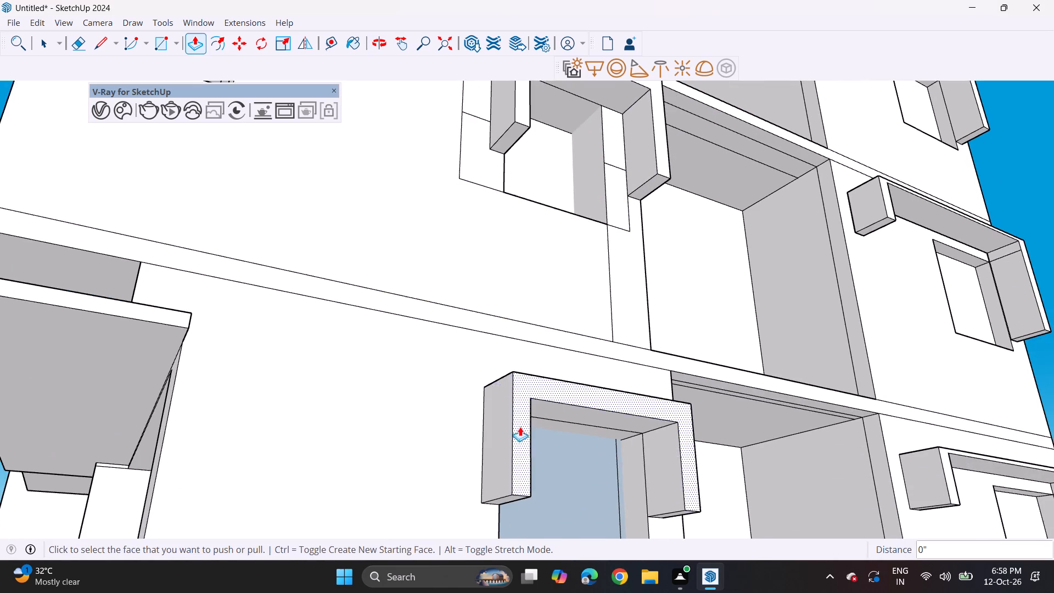
pyautogui.keyDown('shift'); pyautogui.moveTo(515, 383); pyautogui.dragTo(515, 141, button='middle'); pyautogui.keyUp('shift')
pyautogui.doubleClick(503, 260)
pyautogui.doubleClick(677, 297)
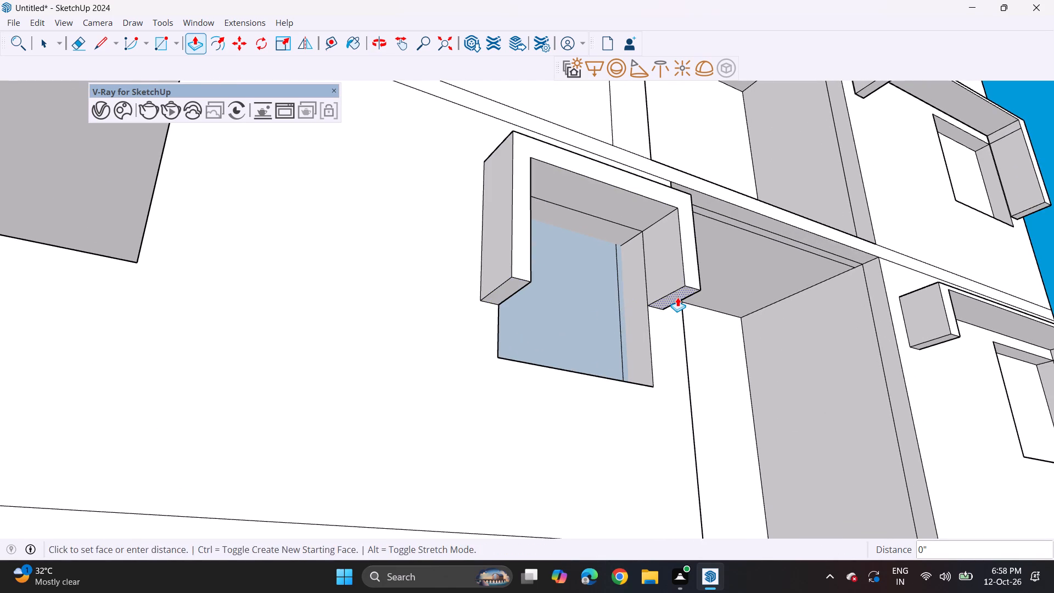
# Erase the leftover outline edges on the wall at the balcony side of the second-lowest window frame.
pyautogui.scroll(-8, 623, 206)
pyautogui.moveTo(613, 232); pyautogui.dragTo(613, 315, button='middle')
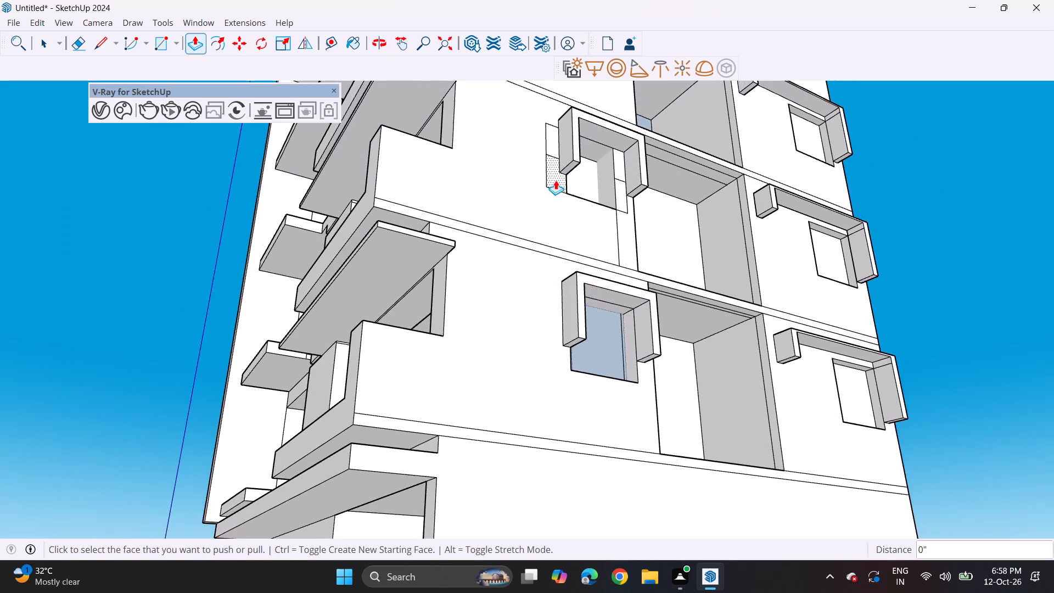
pyautogui.moveTo(556, 180); pyautogui.dragTo(559, 343, button='middle')
pyautogui.moveTo(552, 316); pyautogui.dragTo(554, 362, button='middle')
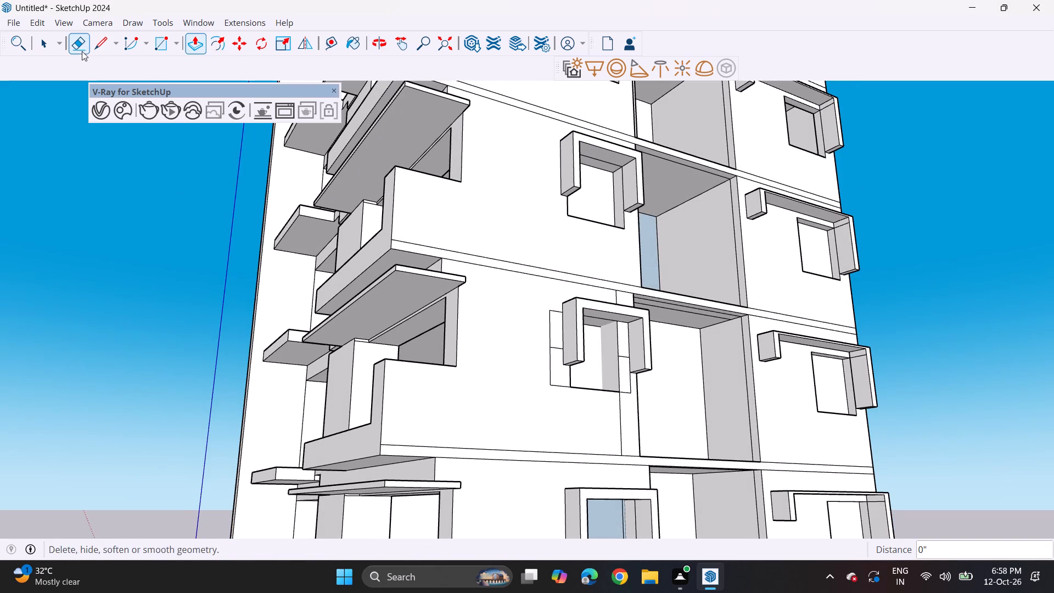
pyautogui.moveTo(82, 51); pyautogui.dragTo(89, 52)
pyautogui.moveTo(541, 354); pyautogui.dragTo(543, 362)
pyautogui.moveTo(545, 355); pyautogui.dragTo(548, 367)
pyautogui.moveTo(552, 346); pyautogui.dragTo(554, 355)
pyautogui.moveTo(553, 339); pyautogui.dragTo(553, 355)
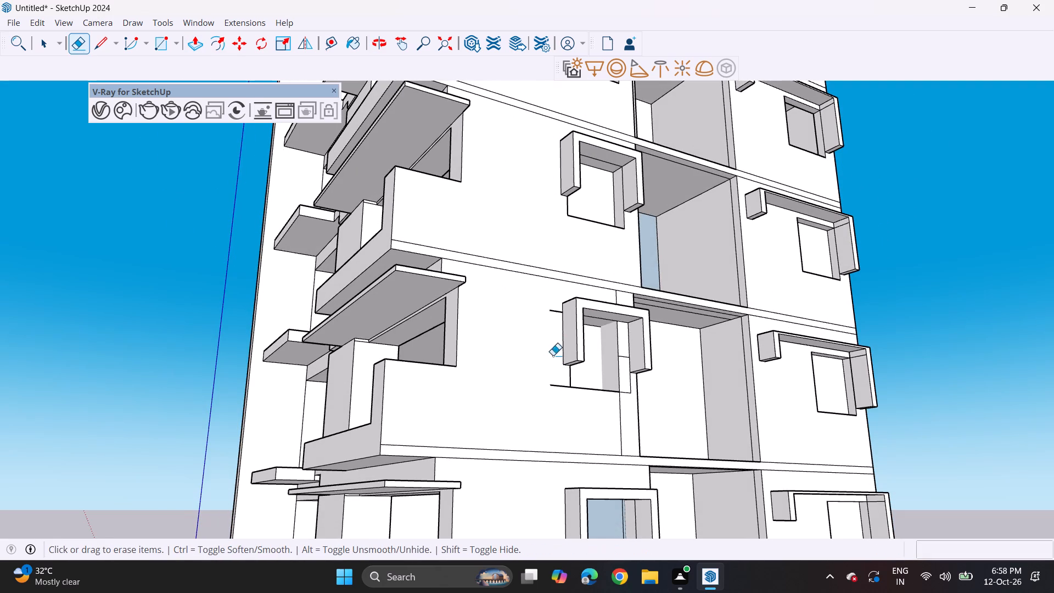
pyautogui.moveTo(553, 355); pyautogui.dragTo(555, 352)
pyautogui.moveTo(554, 289); pyautogui.dragTo(561, 325)
pyautogui.hotkey('ctrl', 'z')
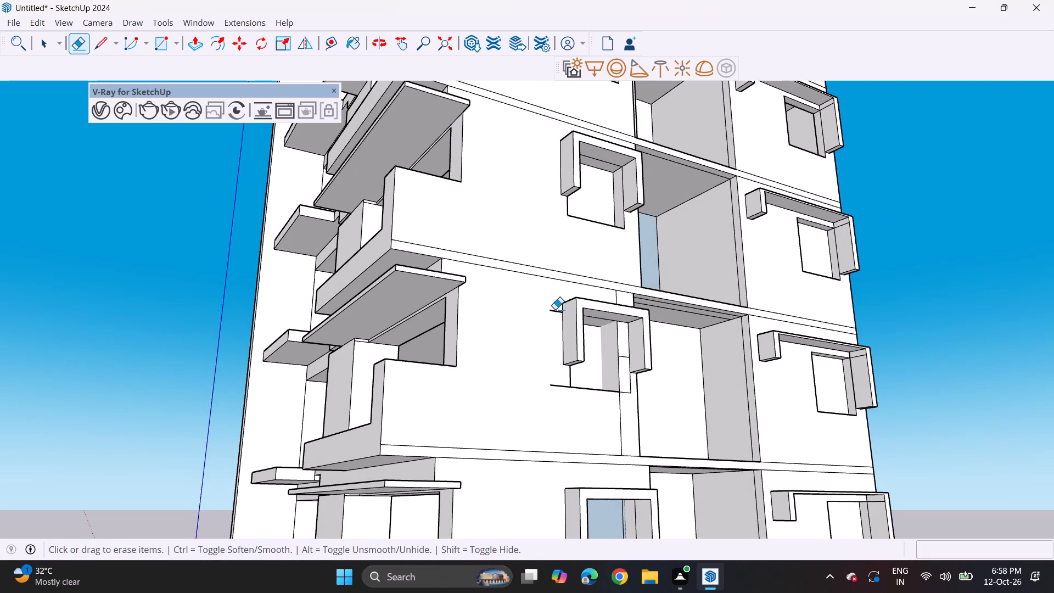
pyautogui.click(555, 309)
pyautogui.moveTo(558, 363); pyautogui.dragTo(554, 384)
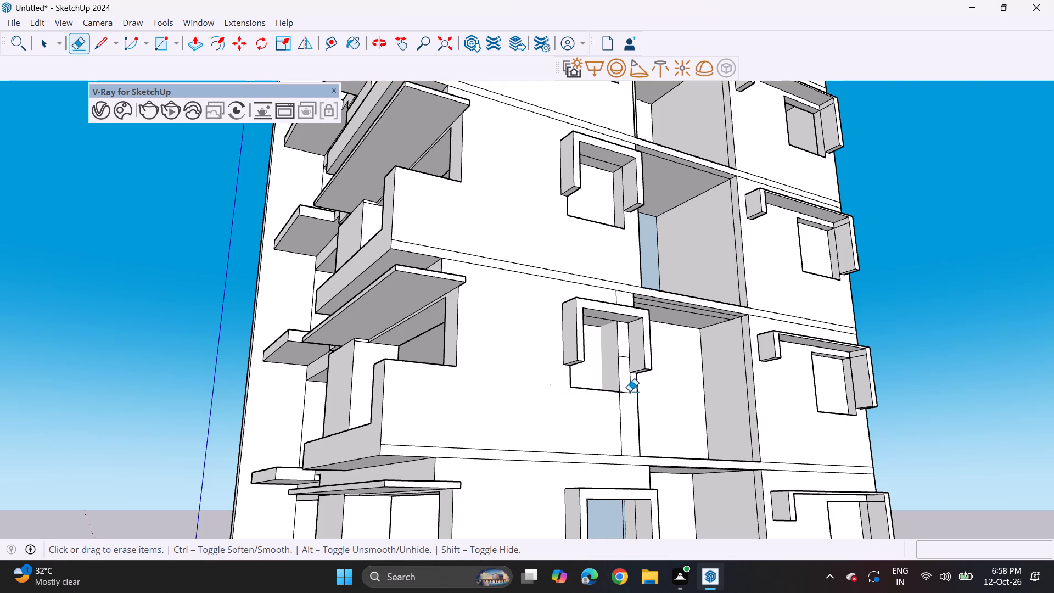
# Erase the leftover horizontal and vertical edges between the second-lowest window opening and the recess.
pyautogui.click(630, 391)
pyautogui.moveTo(626, 409); pyautogui.dragTo(604, 421)
pyautogui.hotkey('ctrl', 'z')
pyautogui.click(624, 356)
pyautogui.click(623, 426)
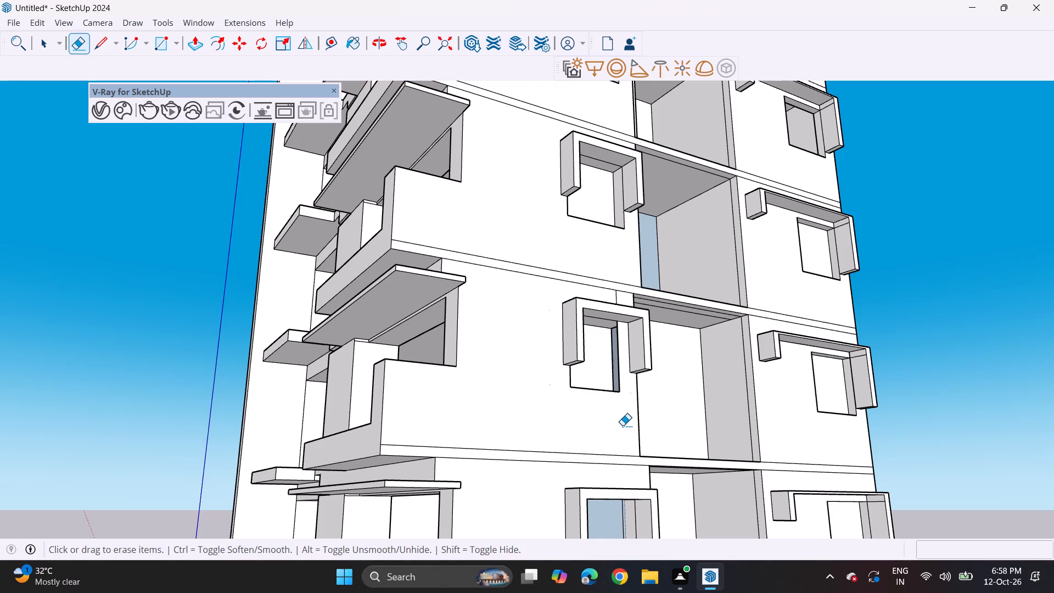
# Push the face inside the second-lowest window opening, in the column beside the recess, by 1 9/16".
pyautogui.moveTo(607, 409); pyautogui.dragTo(726, 434, button='middle')
pyautogui.moveTo(689, 419); pyautogui.dragTo(533, 505, button='middle')
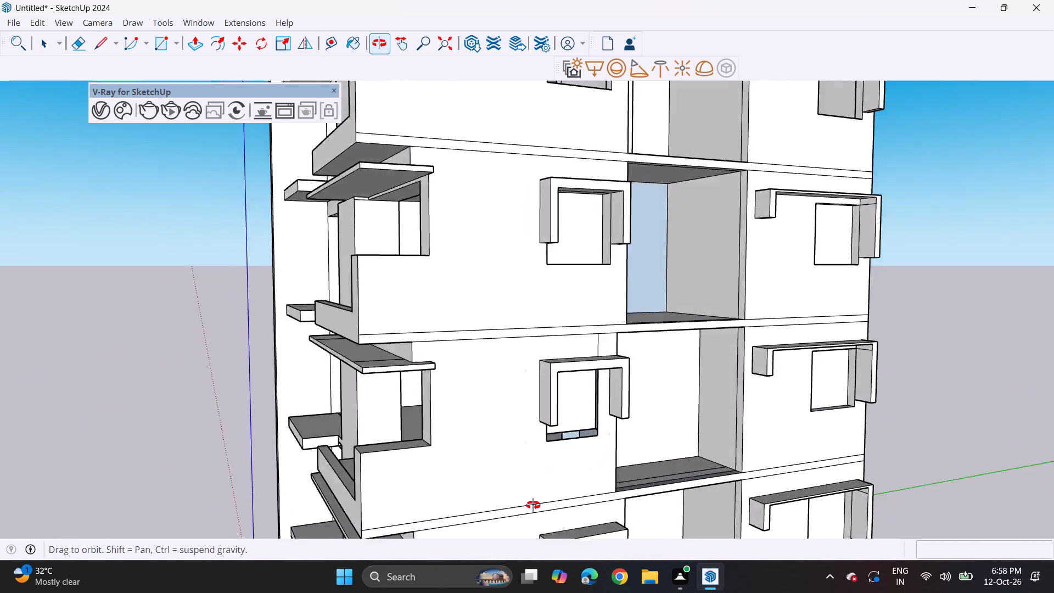
pyautogui.moveTo(533, 505); pyautogui.dragTo(847, 435, button='middle')
pyautogui.moveTo(642, 465); pyautogui.dragTo(681, 489, button='middle')
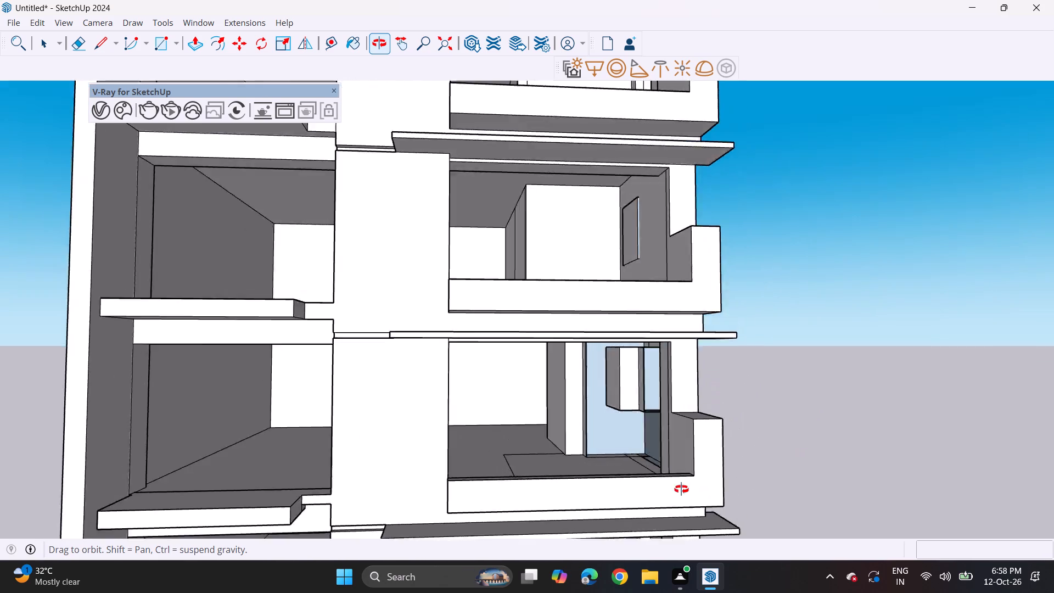
pyautogui.moveTo(681, 489); pyautogui.dragTo(499, 478, button='middle')
pyautogui.moveTo(638, 444); pyautogui.dragTo(473, 478, button='middle')
pyautogui.scroll(4, 564, 432)
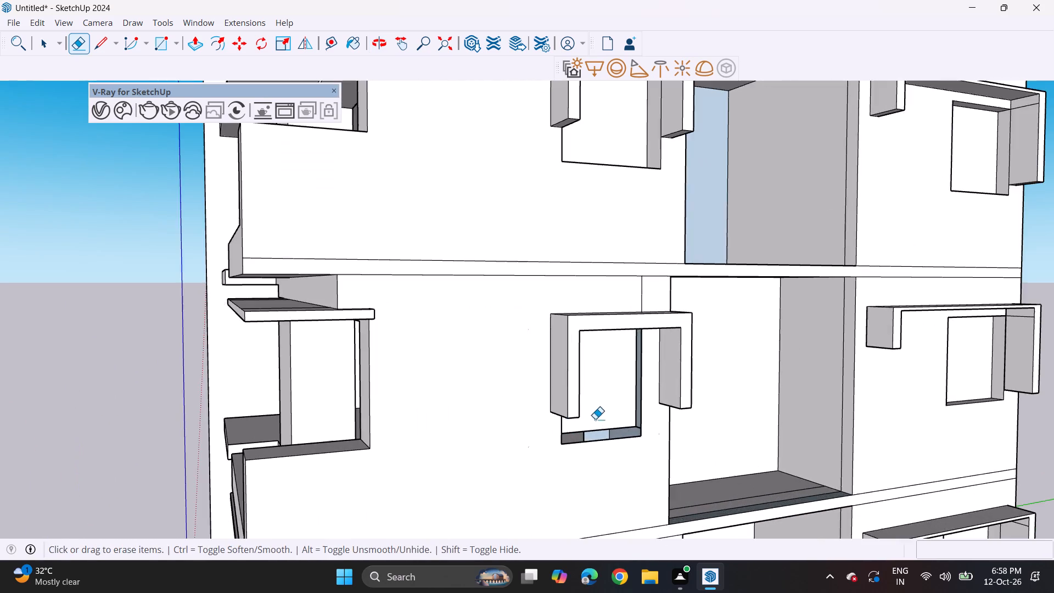
pyautogui.moveTo(593, 427); pyautogui.dragTo(660, 412, button='middle')
pyautogui.scroll(1, 593, 427)
pyautogui.press('space')
pyautogui.press('p')
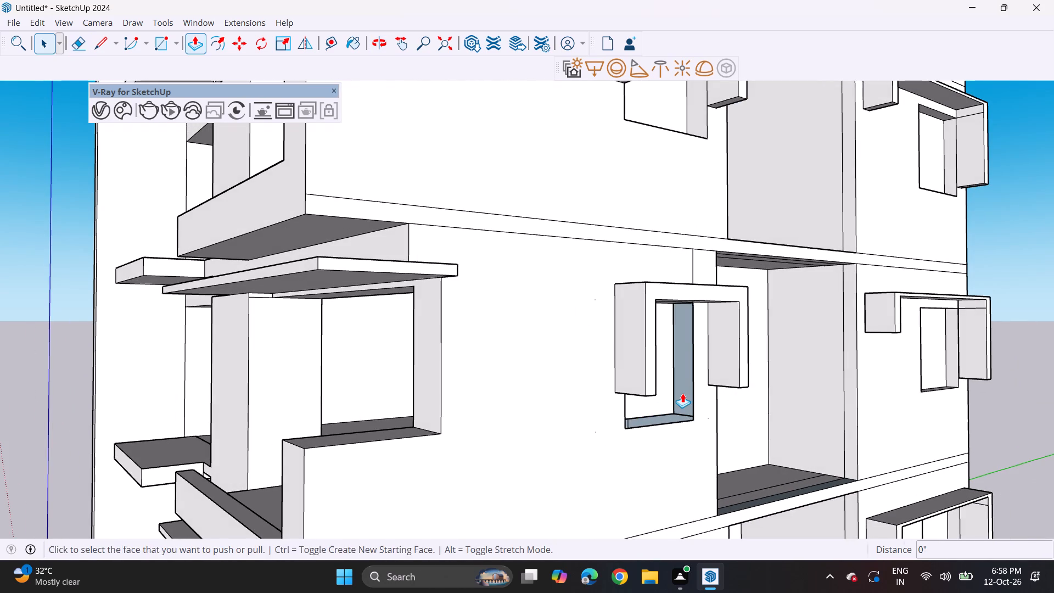
pyautogui.click(682, 393)
pyautogui.press('Escape')
pyautogui.click(681, 383)
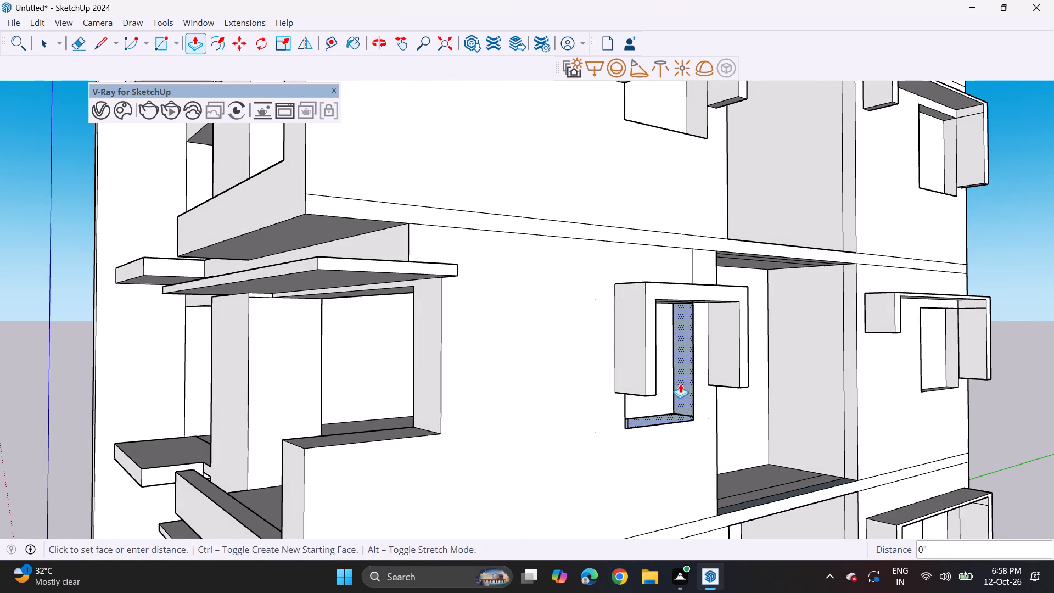
pyautogui.click(679, 383)
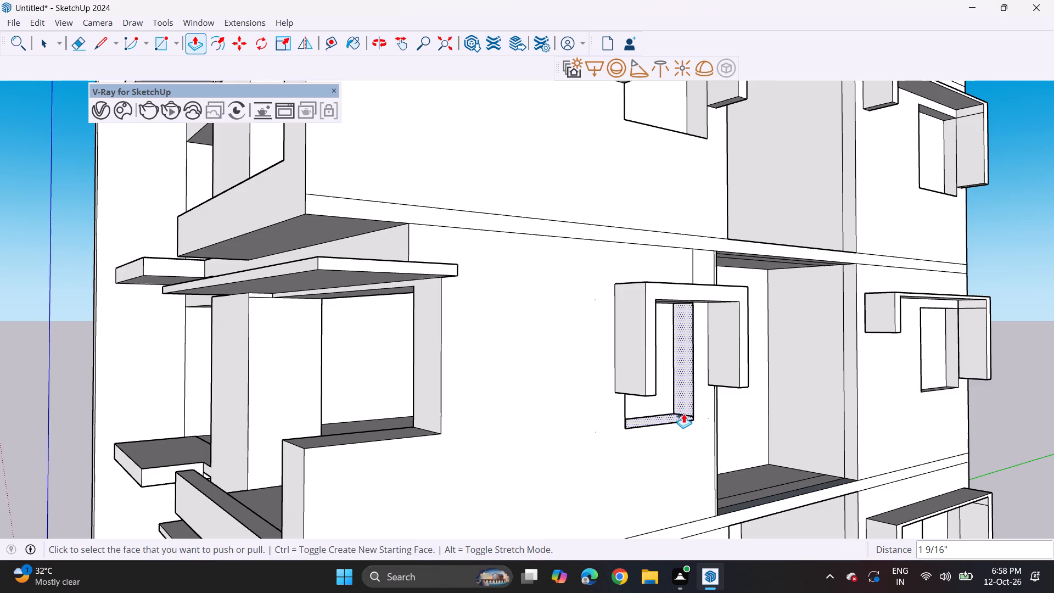
# Push the face inside the lowest window opening in the same column by 1 7/16".
pyautogui.scroll(-3, 683, 413)
pyautogui.moveTo(668, 460); pyautogui.dragTo(662, 425, button='middle')
pyautogui.scroll(-6, 662, 425)
pyautogui.keyDown('shift'); pyautogui.moveTo(655, 460); pyautogui.dragTo(629, 316, button='middle'); pyautogui.keyUp('shift')
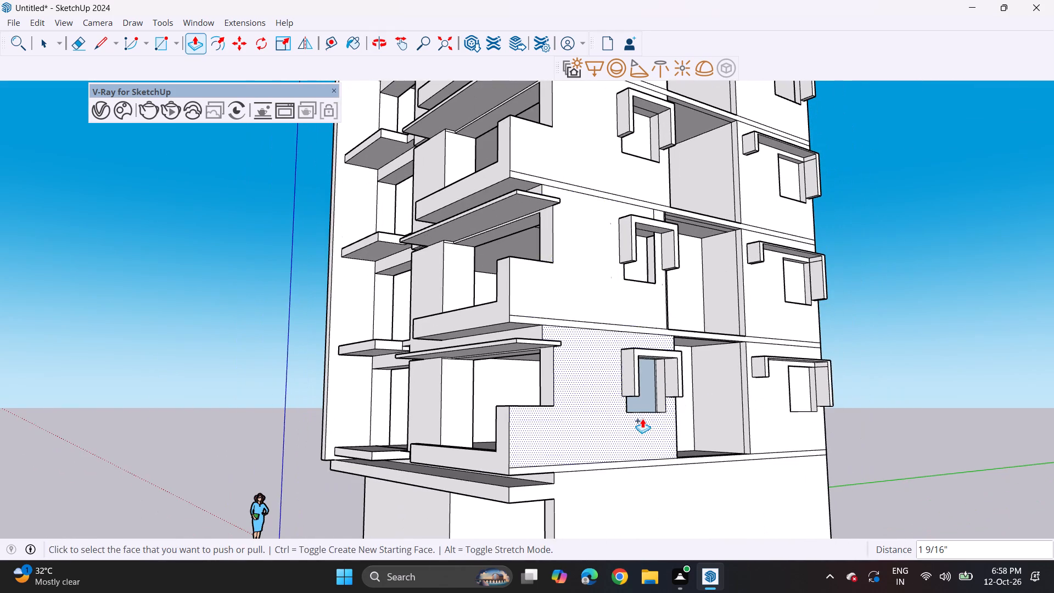
pyautogui.click(646, 400)
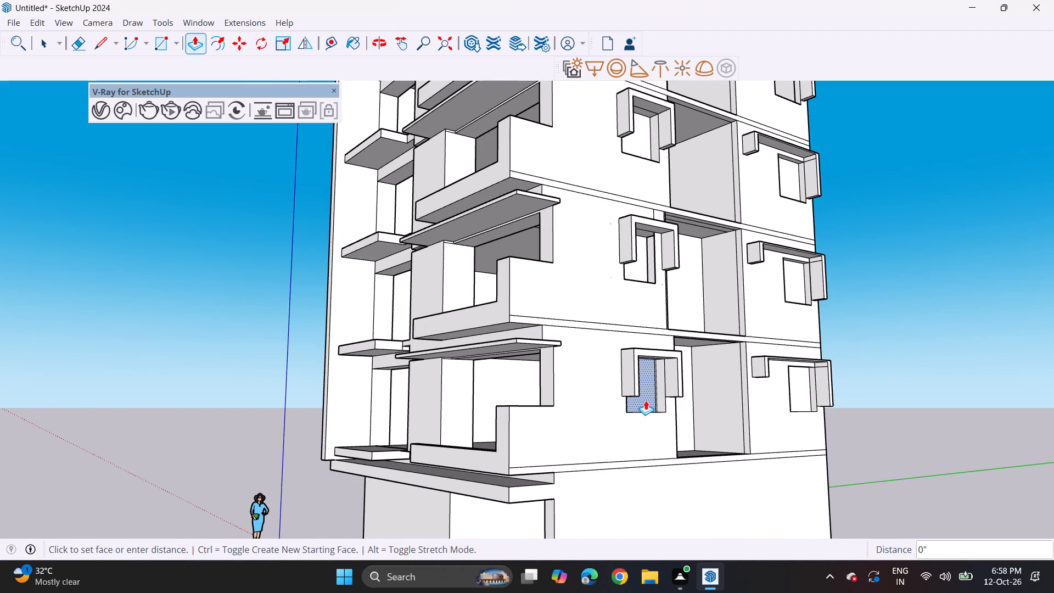
pyautogui.click(647, 402)
# Push/pull the inner side face of the second-lowest window opening, on the recess side, by 4 7/16".
pyautogui.scroll(-3, 622, 424)
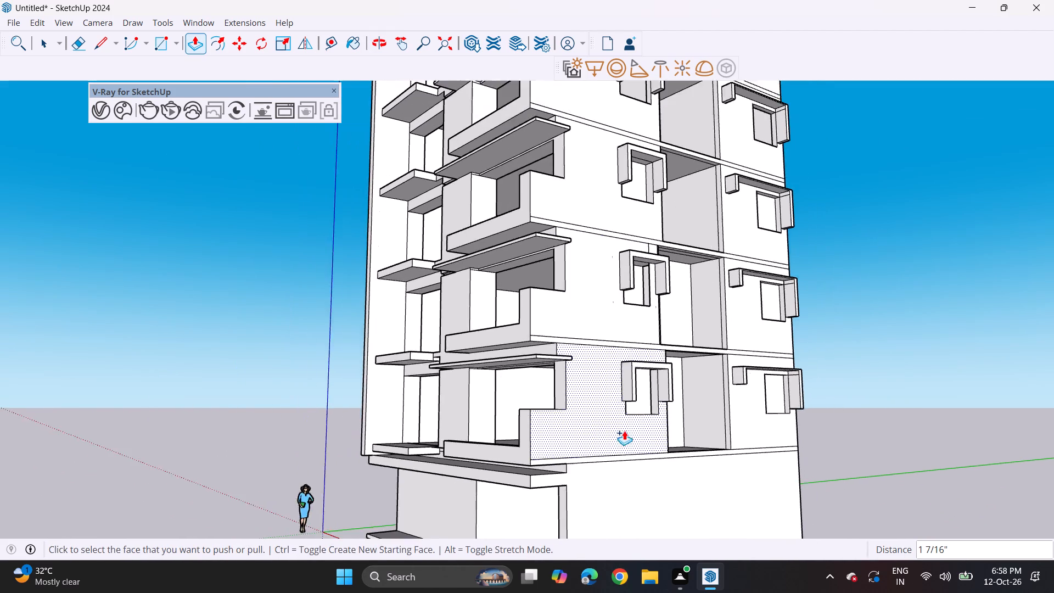
pyautogui.scroll(-1, 624, 430)
pyautogui.keyDown('shift'); pyautogui.moveTo(609, 447); pyautogui.dragTo(618, 372, button='middle'); pyautogui.keyUp('shift')
pyautogui.scroll(-2, 616, 366)
pyautogui.moveTo(601, 316); pyautogui.dragTo(584, 401, button='middle')
pyautogui.scroll(5, 675, 242)
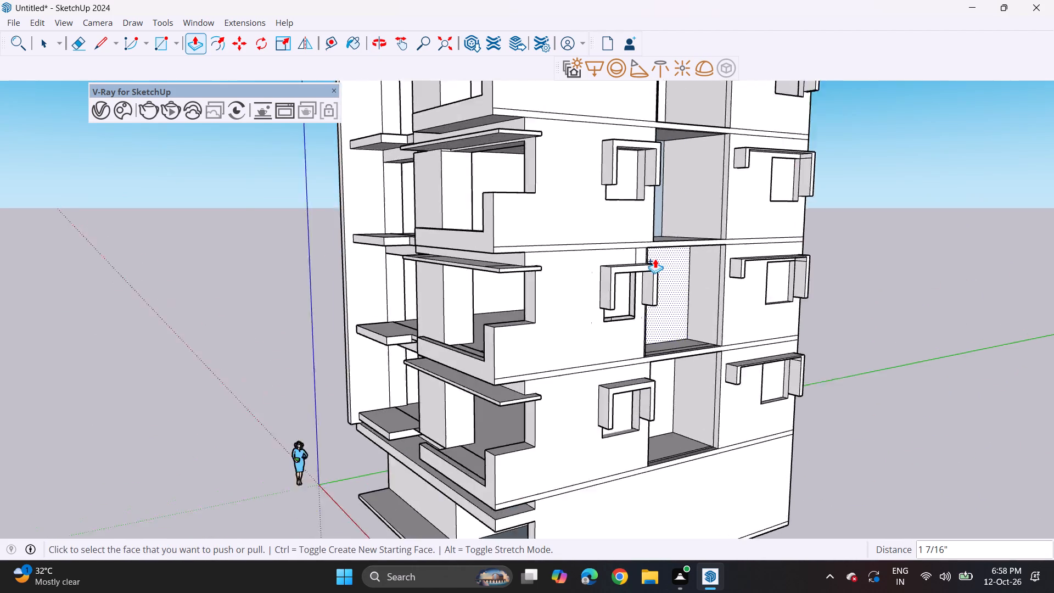
pyautogui.scroll(6, 655, 259)
pyautogui.click(615, 338)
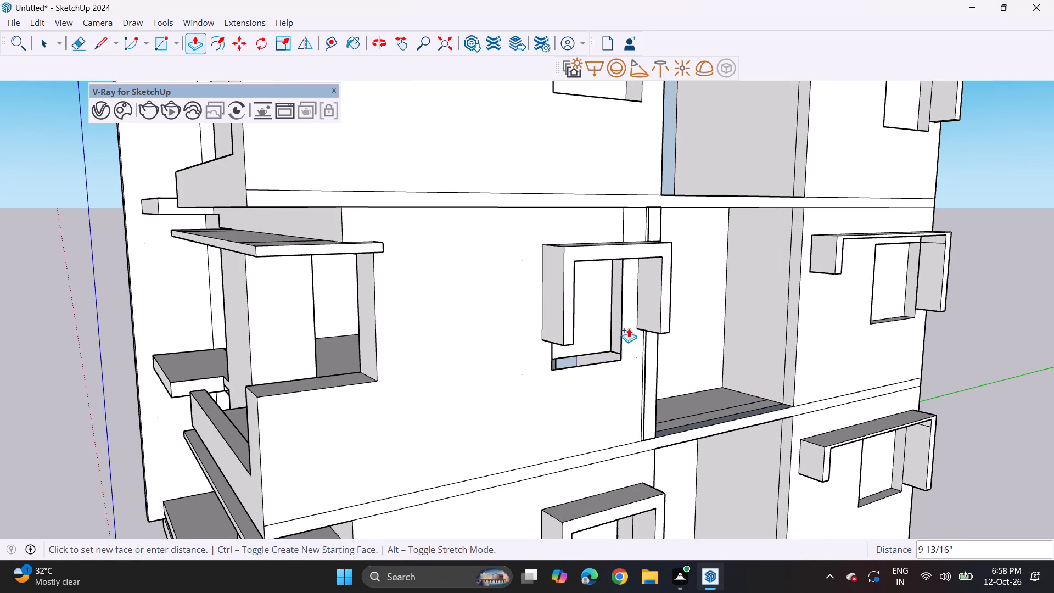
pyautogui.press('Escape')
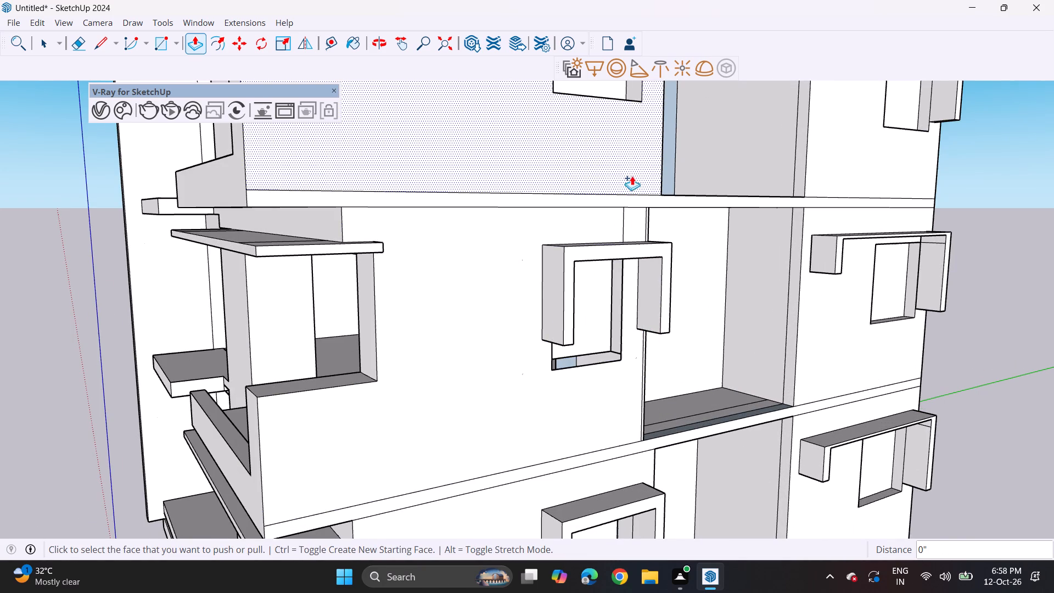
pyautogui.click(619, 330)
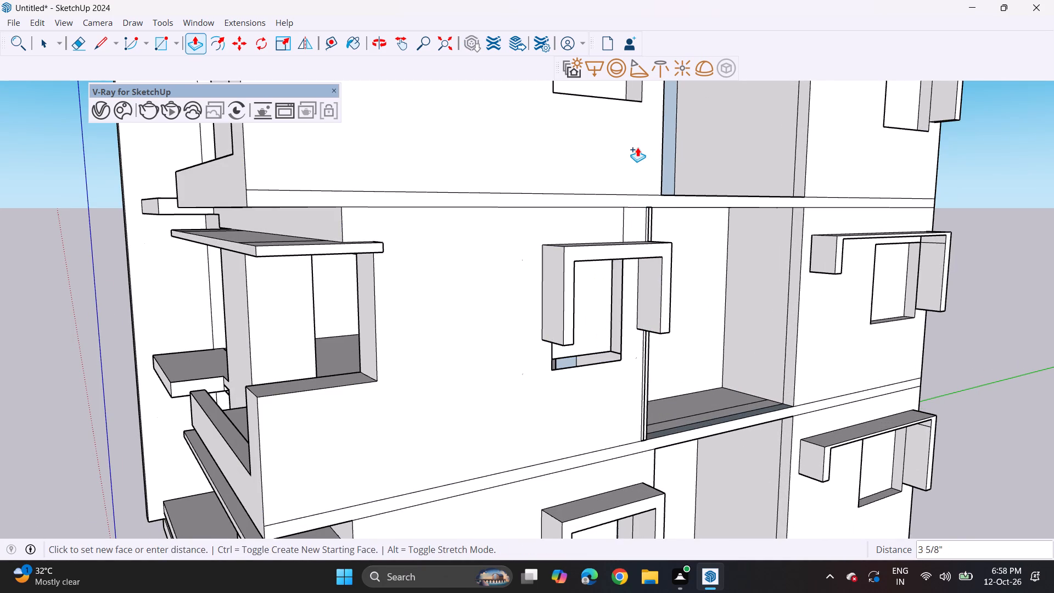
pyautogui.click(641, 100)
# Examine the whole tower's balcony and window facades from several angles.
pyautogui.moveTo(612, 441); pyautogui.dragTo(658, 367, button='middle')
pyautogui.scroll(-15, 643, 377)
pyautogui.keyDown('shift'); pyautogui.moveTo(623, 387); pyautogui.dragTo(580, 457, button='middle'); pyautogui.keyUp('shift')
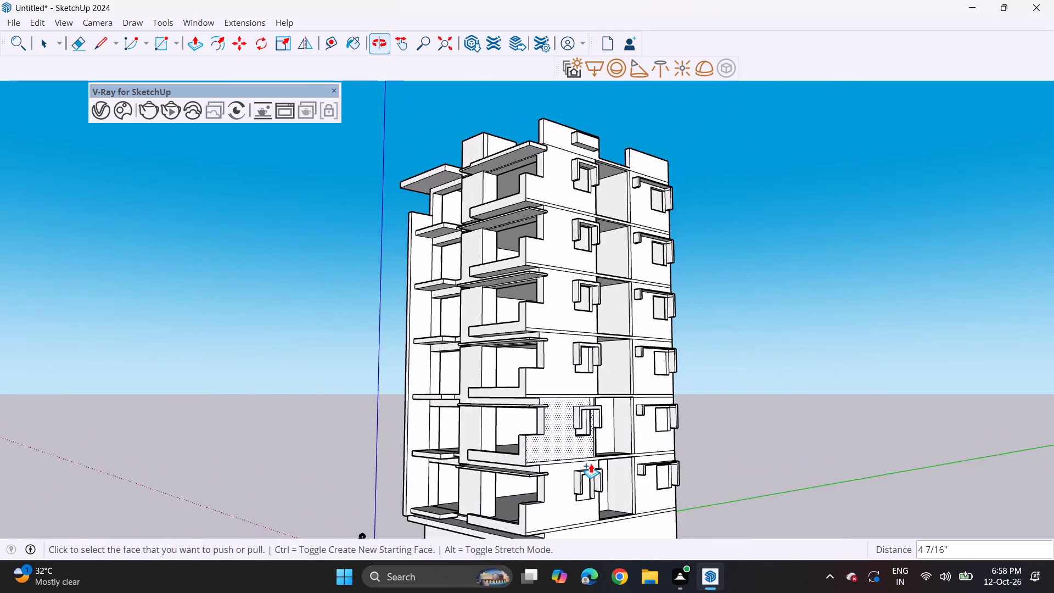
pyautogui.moveTo(589, 463); pyautogui.dragTo(600, 409, button='middle')
pyautogui.moveTo(592, 485); pyautogui.dragTo(595, 507, button='middle')
pyautogui.keyDown('shift'); pyautogui.moveTo(609, 450); pyautogui.dragTo(624, 432, button='middle'); pyautogui.keyUp('shift')
pyautogui.keyDown('shift'); pyautogui.moveTo(618, 437); pyautogui.dragTo(630, 410, button='middle'); pyautogui.keyUp('shift')
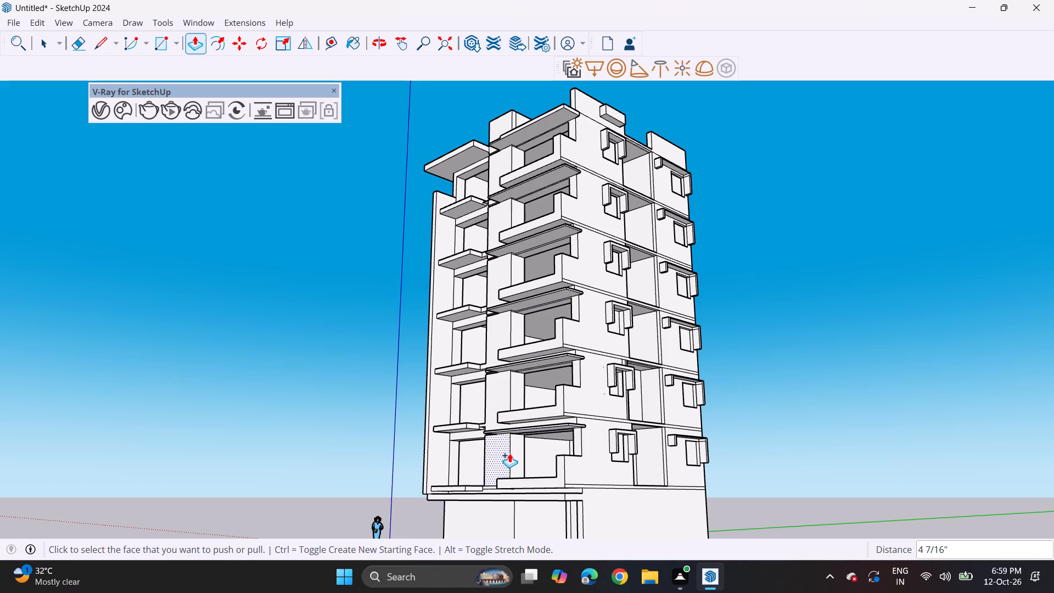
# Draw a door rectangle about 2' 10 13/16" by 6' 7 1/8" on the ground-floor front wall, rising from the plinth.
pyautogui.keyDown('shift'); pyautogui.moveTo(513, 467); pyautogui.dragTo(514, 299, button='middle'); pyautogui.keyUp('shift')
pyautogui.moveTo(441, 405); pyautogui.dragTo(484, 467, button='middle')
pyautogui.scroll(1, 478, 467)
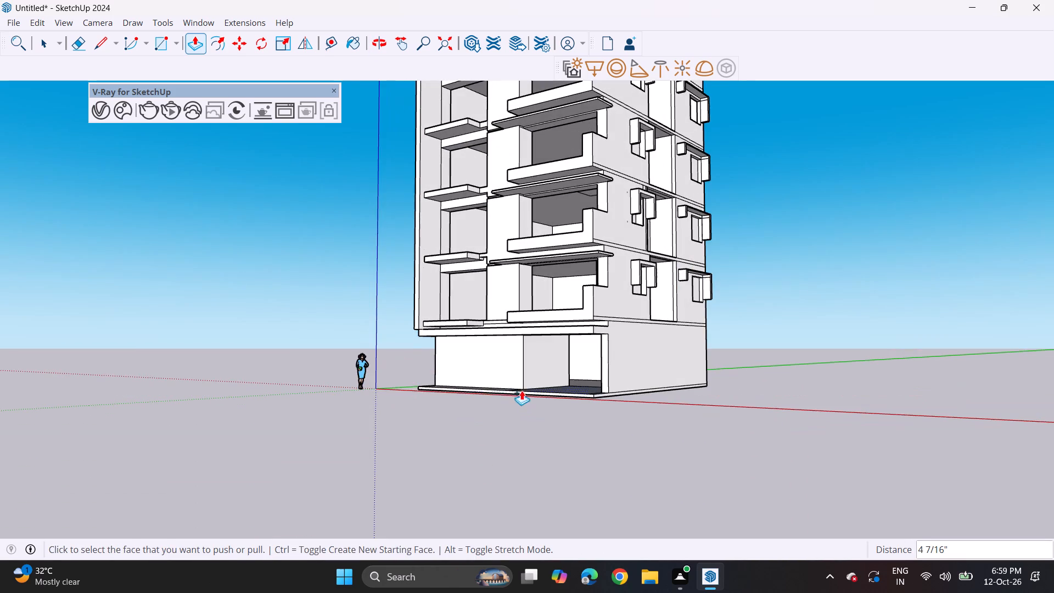
pyautogui.scroll(12, 504, 382)
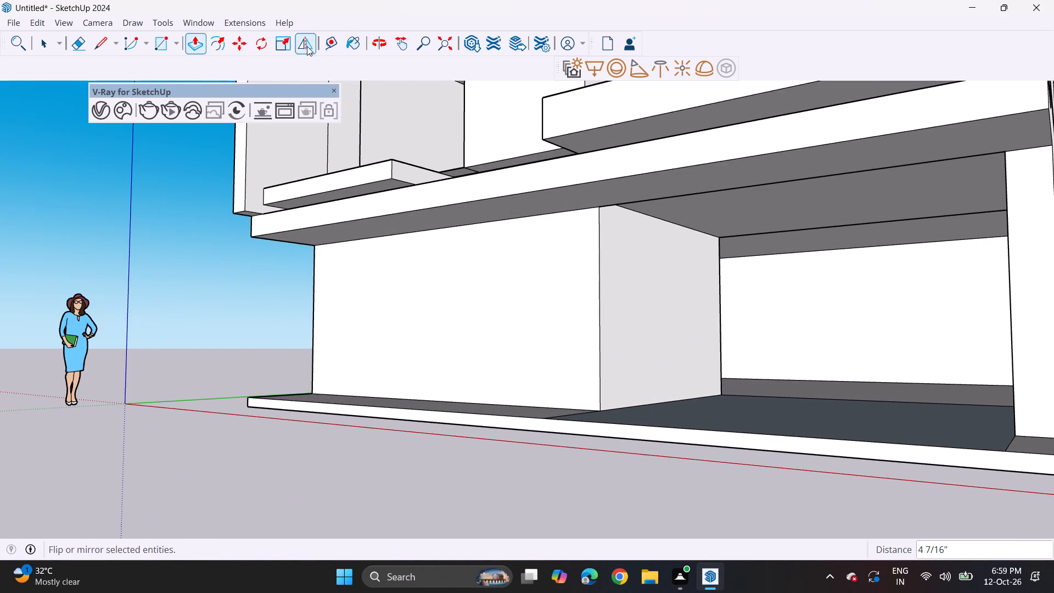
pyautogui.click(154, 46)
pyautogui.moveTo(423, 312); pyautogui.dragTo(502, 368, button='middle')
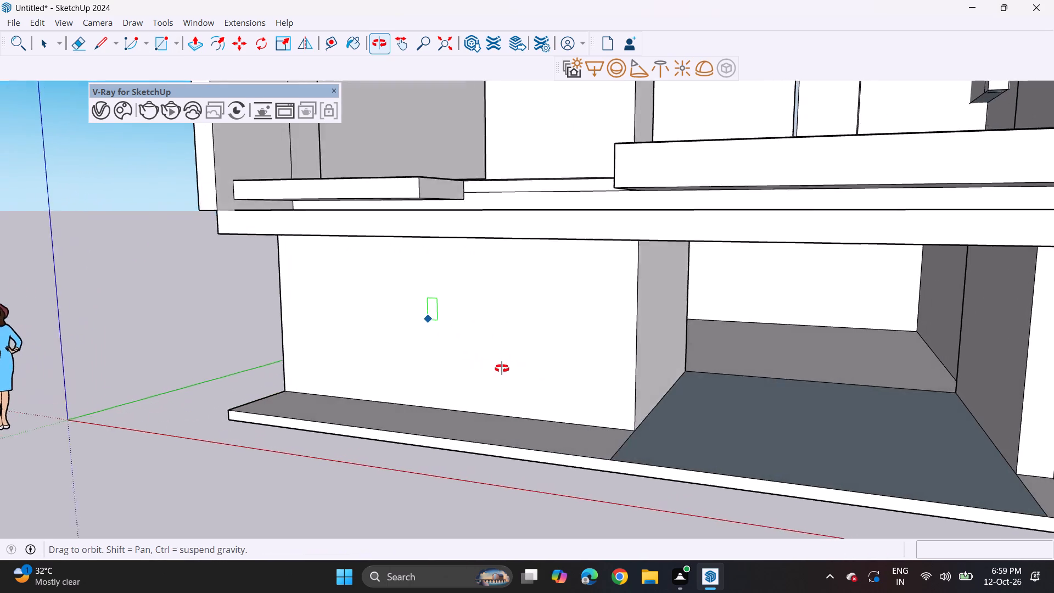
pyautogui.moveTo(502, 368); pyautogui.dragTo(524, 403, button='middle')
pyautogui.click(585, 433)
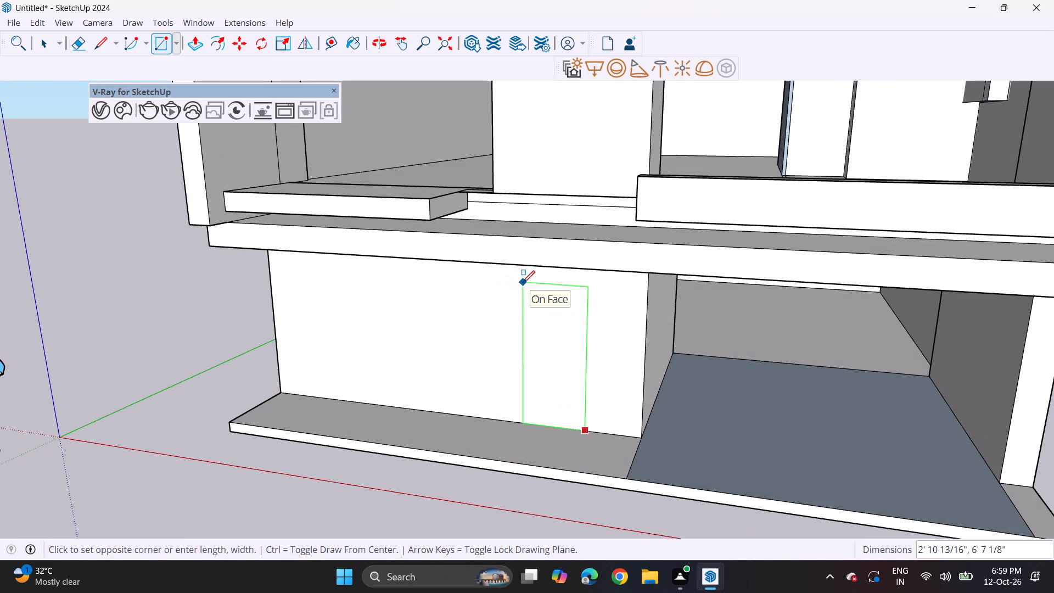
pyautogui.click(523, 283)
# Draw two parallel 3' 10 5/8" lines across the plinth, one from the door's base corner and one just beyond it.
pyautogui.moveTo(526, 394); pyautogui.dragTo(501, 398, button='middle')
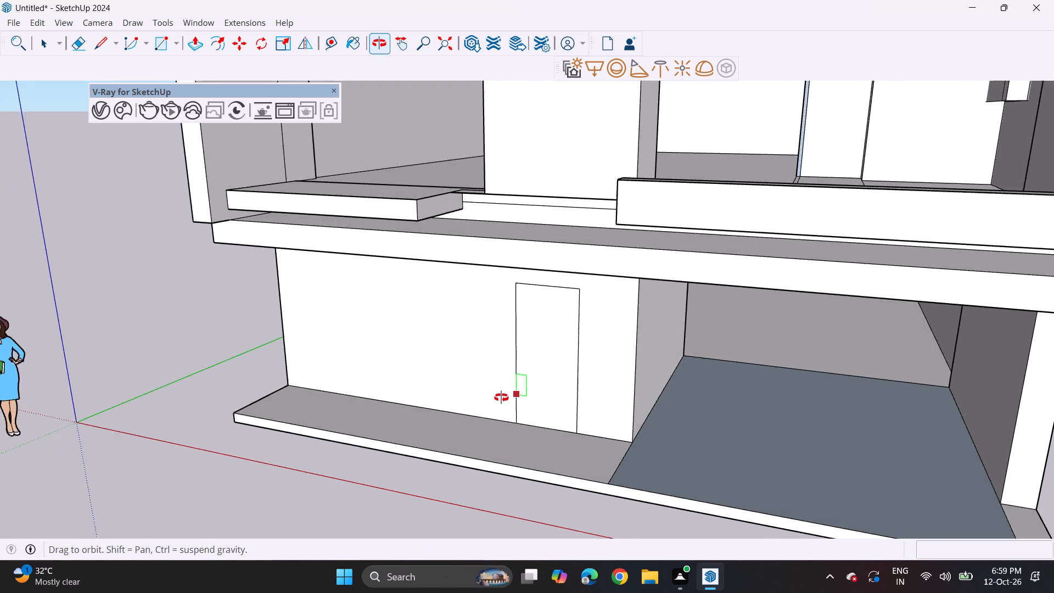
pyautogui.moveTo(501, 398); pyautogui.dragTo(429, 369, button='middle')
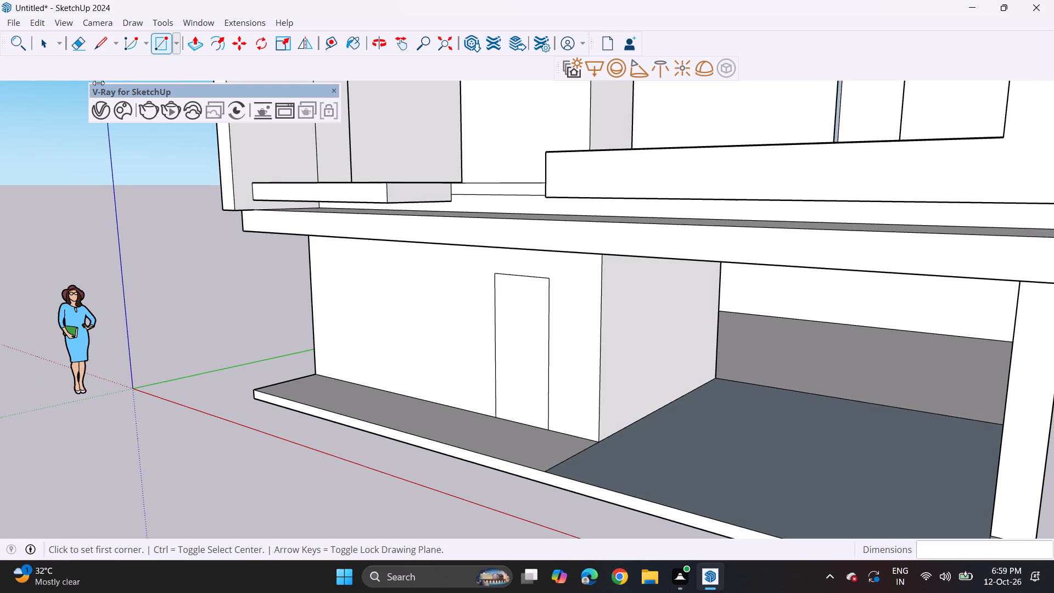
pyautogui.click(99, 44)
pyautogui.click(497, 414)
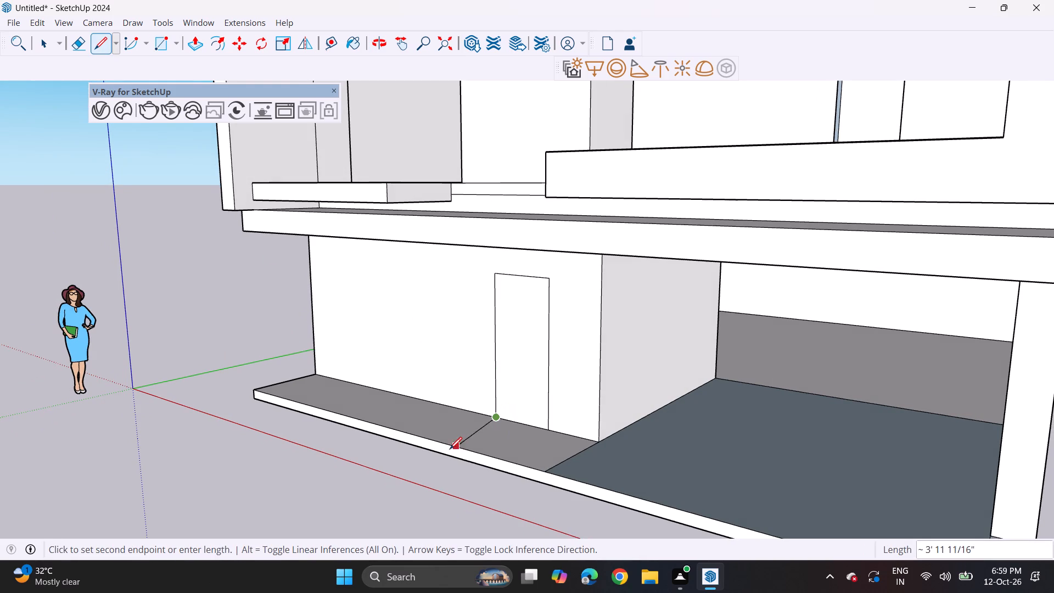
pyautogui.click(433, 441)
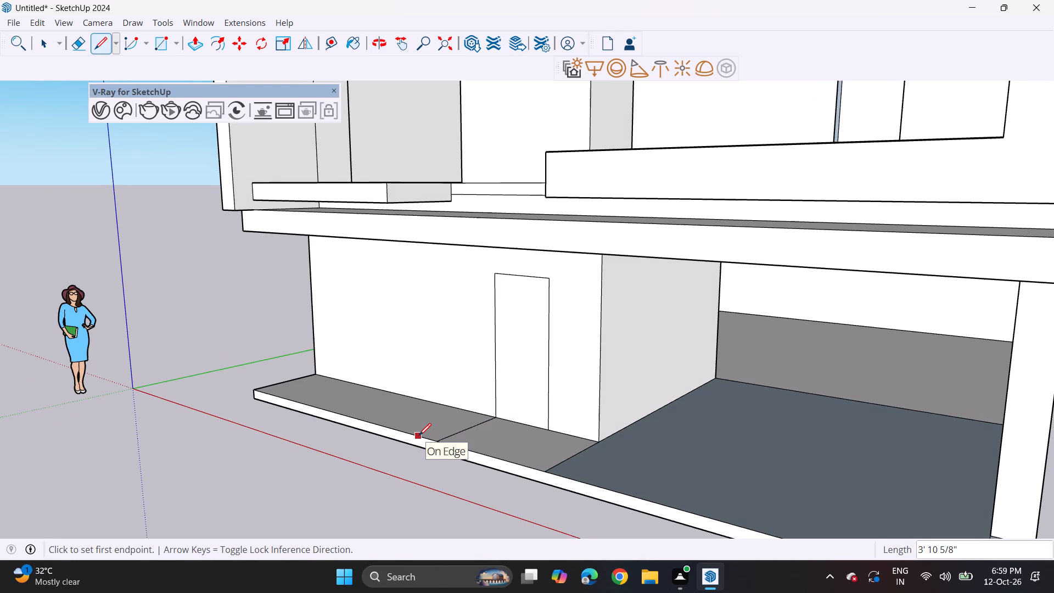
pyautogui.click(419, 435)
pyautogui.click(479, 412)
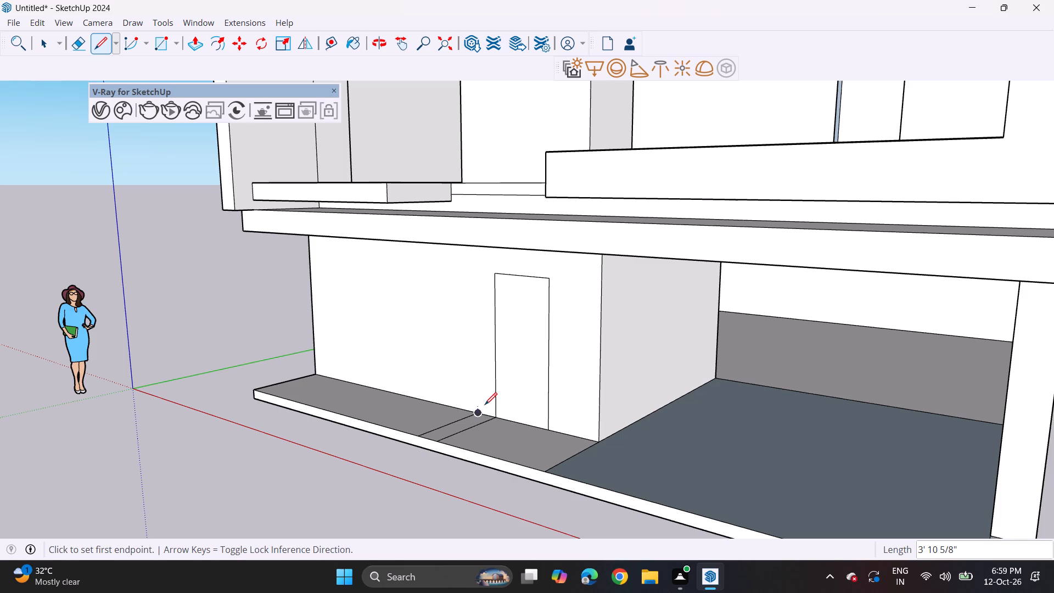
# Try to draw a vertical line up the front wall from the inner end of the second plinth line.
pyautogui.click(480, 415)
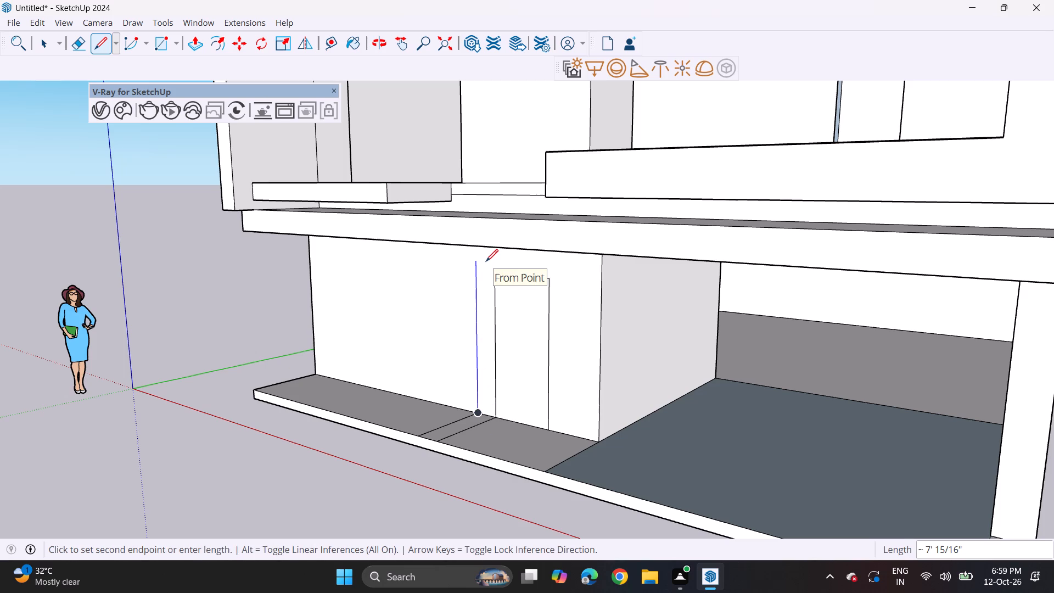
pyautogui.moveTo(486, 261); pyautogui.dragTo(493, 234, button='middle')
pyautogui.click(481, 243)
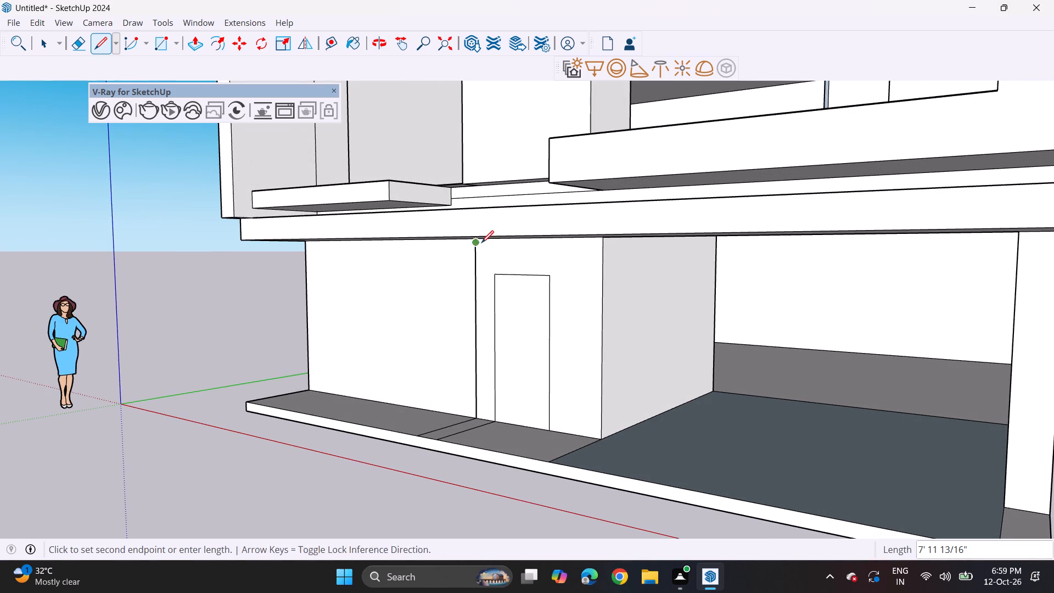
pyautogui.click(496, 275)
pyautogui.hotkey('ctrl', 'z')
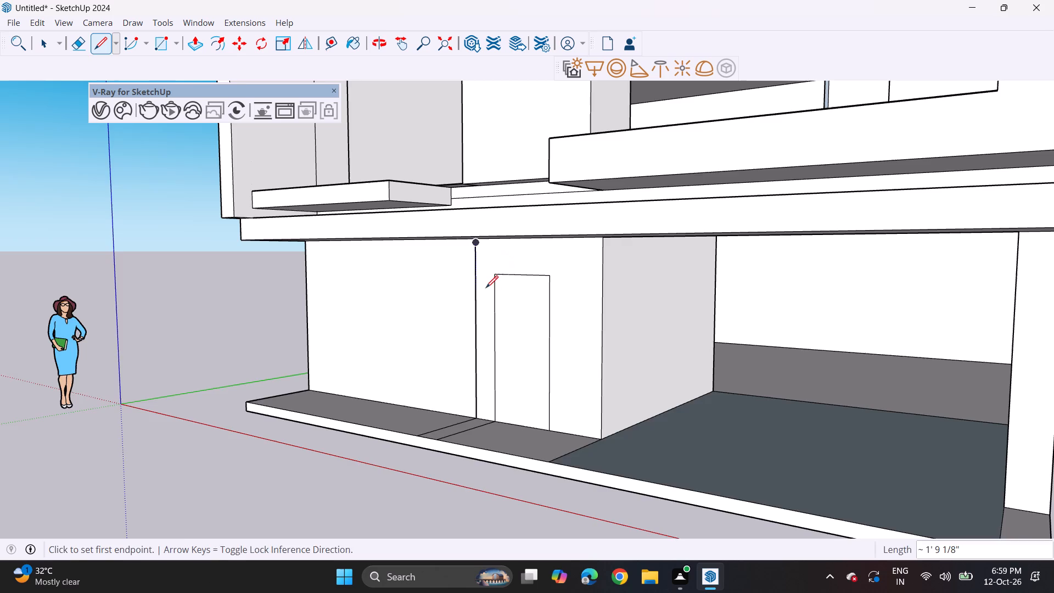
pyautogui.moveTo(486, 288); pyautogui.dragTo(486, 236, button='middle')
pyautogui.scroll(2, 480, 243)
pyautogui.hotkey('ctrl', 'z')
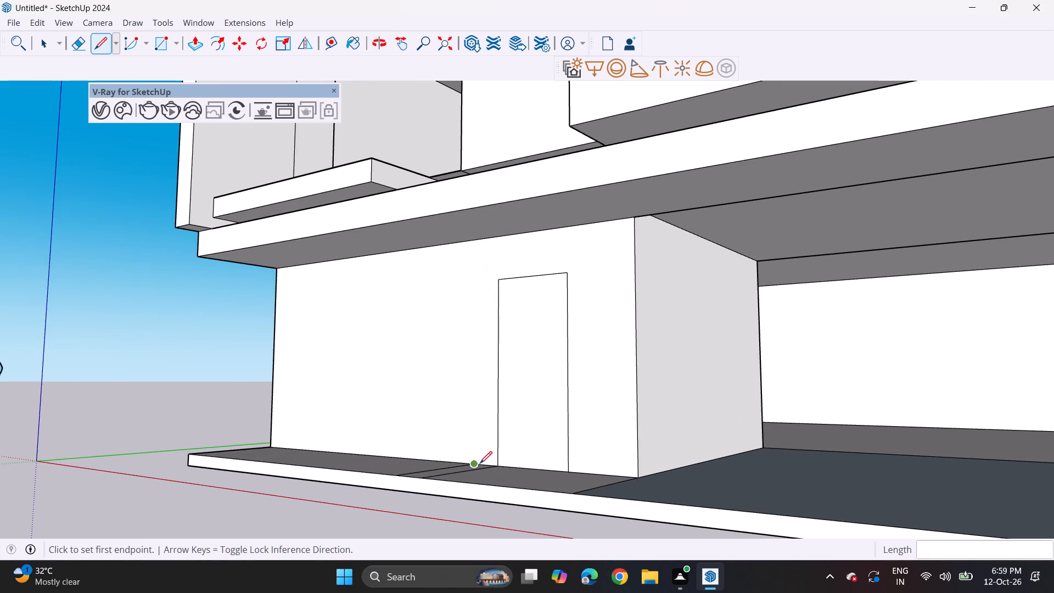
# Draw an 8' 1 15/16" vertical line from the second plinth line to the slab, and extend both door sides up to the slab.
pyautogui.click(478, 462)
pyautogui.click(481, 236)
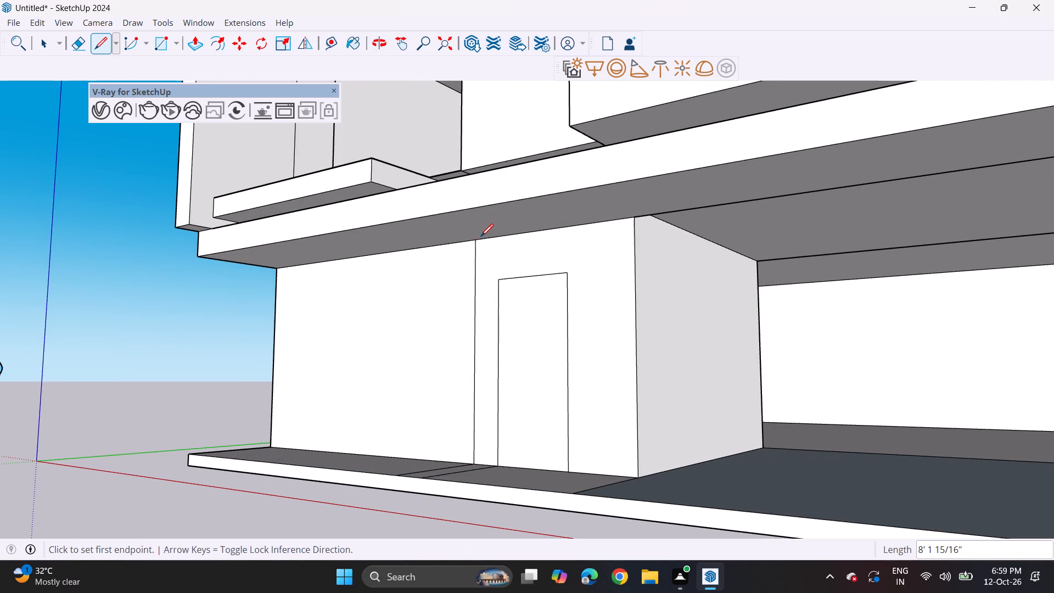
pyautogui.click(498, 284)
pyautogui.click(503, 239)
pyautogui.click(566, 272)
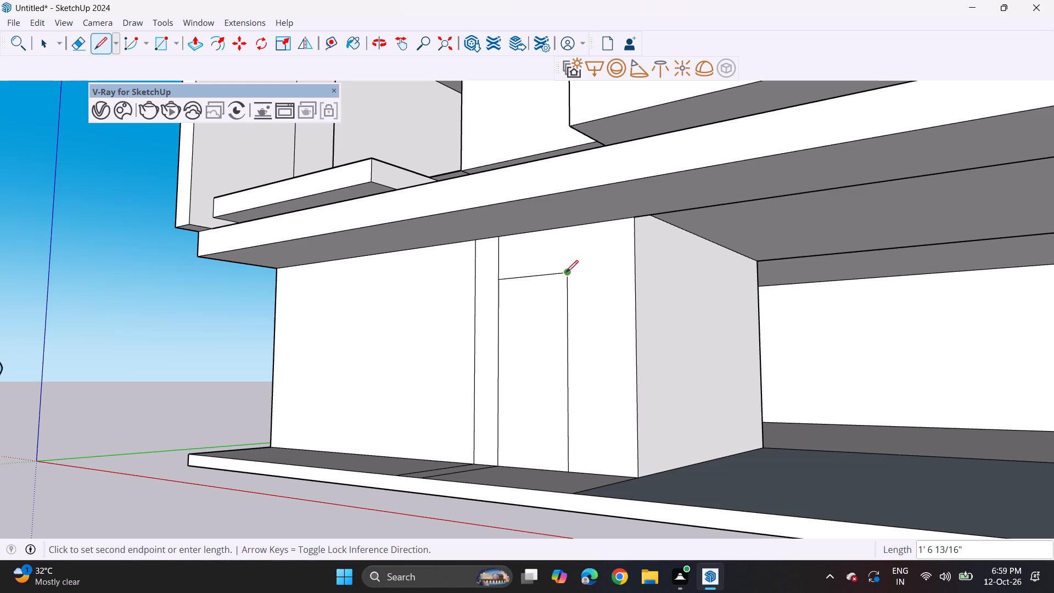
pyautogui.click(567, 228)
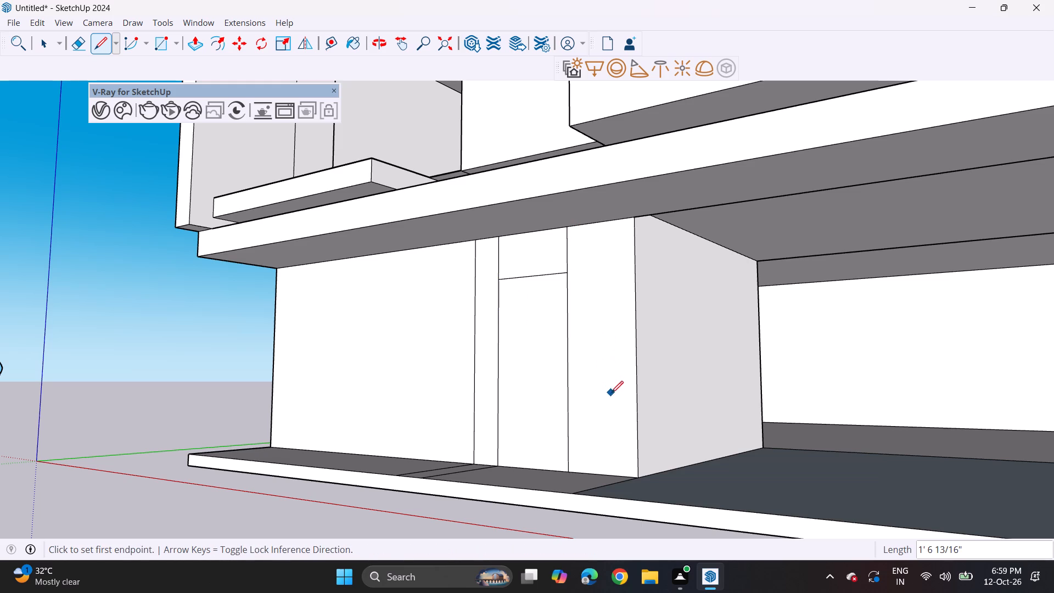
# Push the ground-floor room's side wall facing the open bay inward by 1' 4 1/2".
pyautogui.click(195, 49)
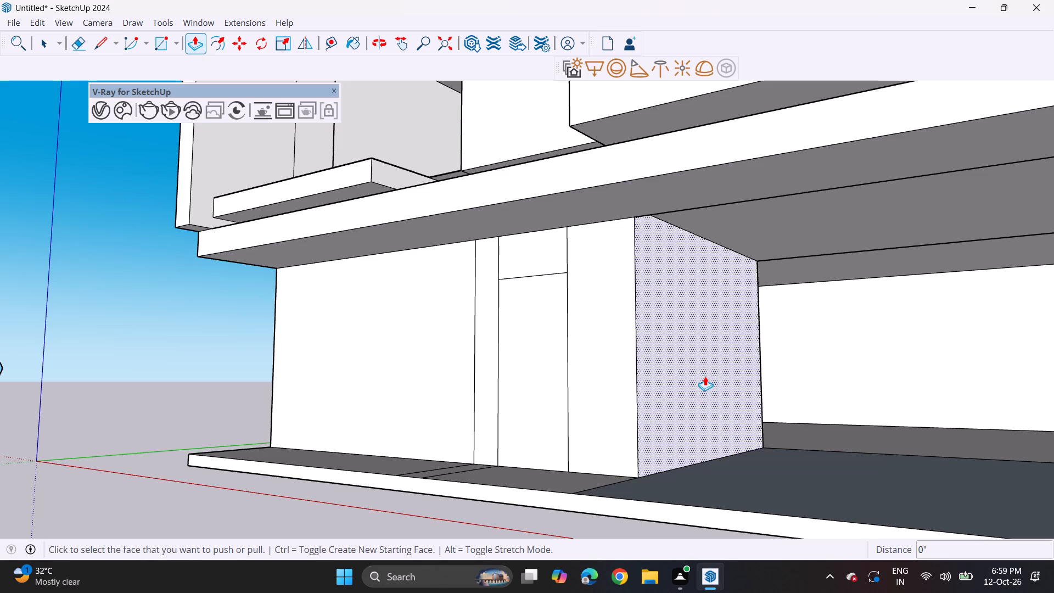
pyautogui.click(705, 376)
pyautogui.click(670, 381)
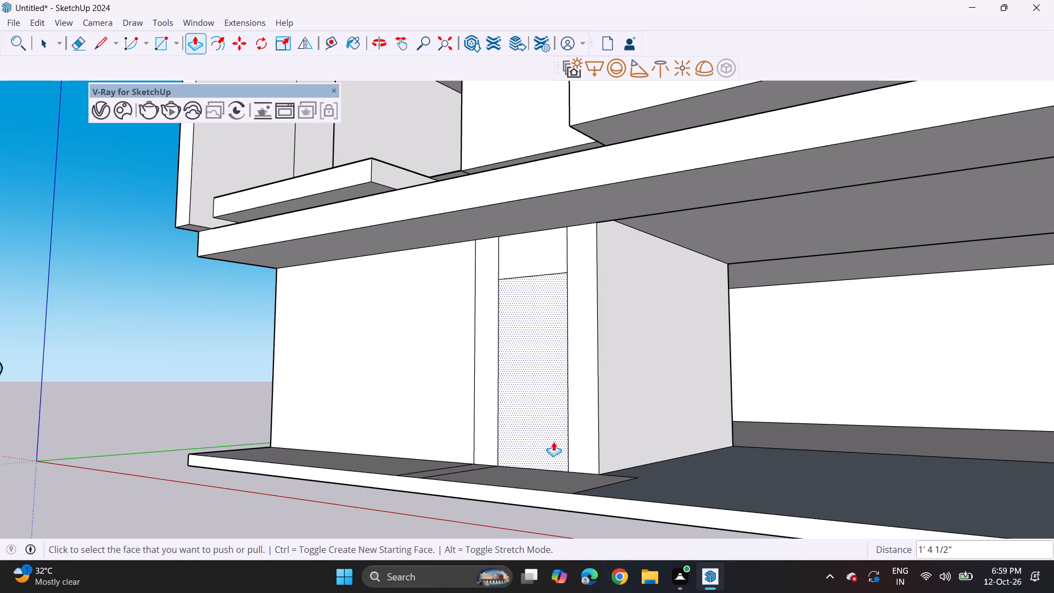
# Pull the wall strip between the door and the open bay forward across the plinth as a projecting wall.
pyautogui.click(578, 449)
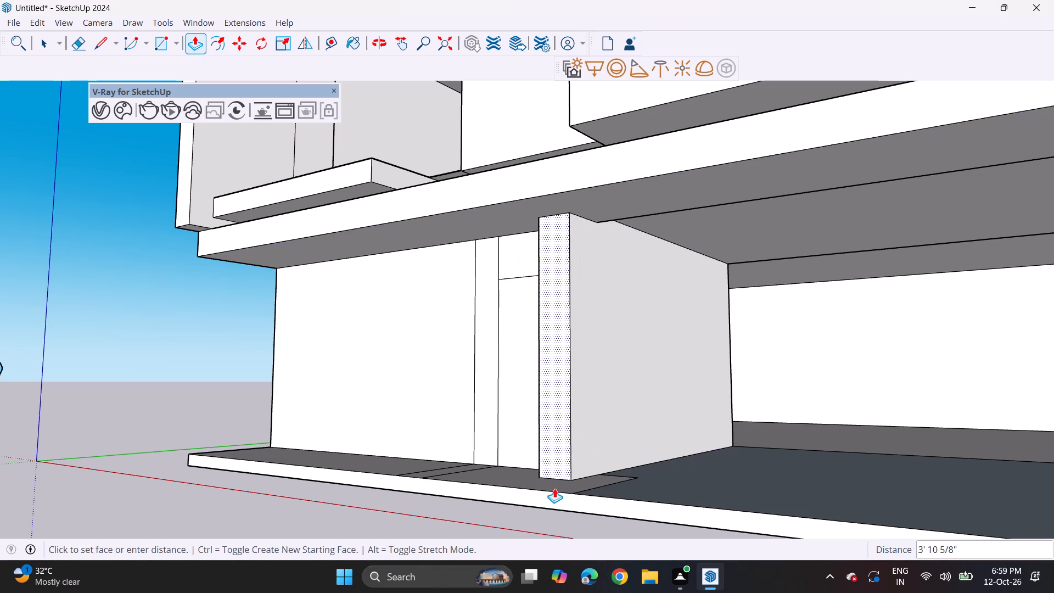
pyautogui.click(563, 478)
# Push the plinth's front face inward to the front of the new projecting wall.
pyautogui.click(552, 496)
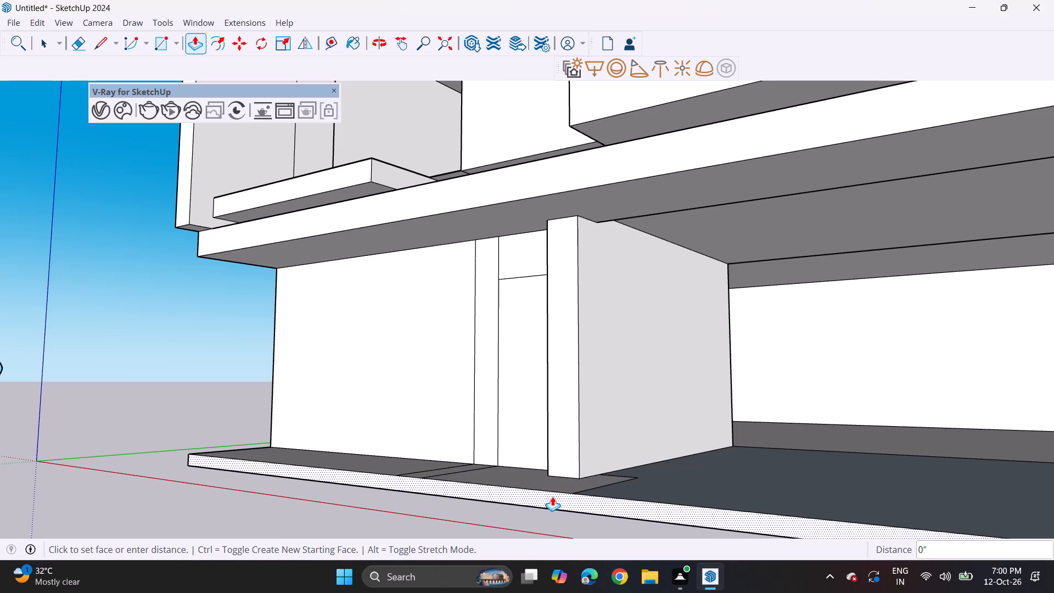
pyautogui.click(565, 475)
# Pull the narrow strip on the door's other side forward by 1' 2 9/16".
pyautogui.click(486, 427)
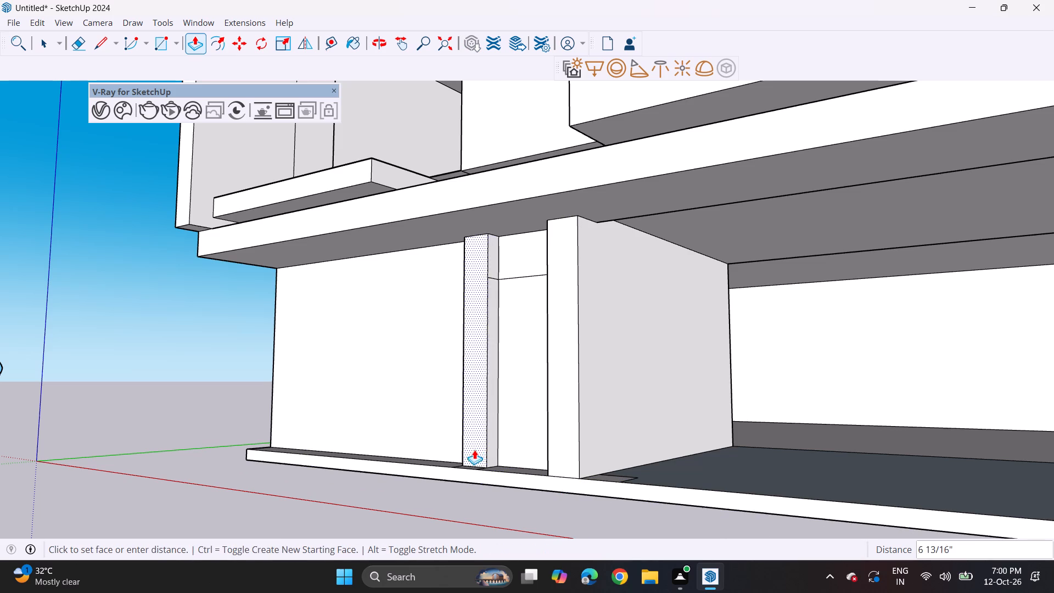
pyautogui.click(463, 457)
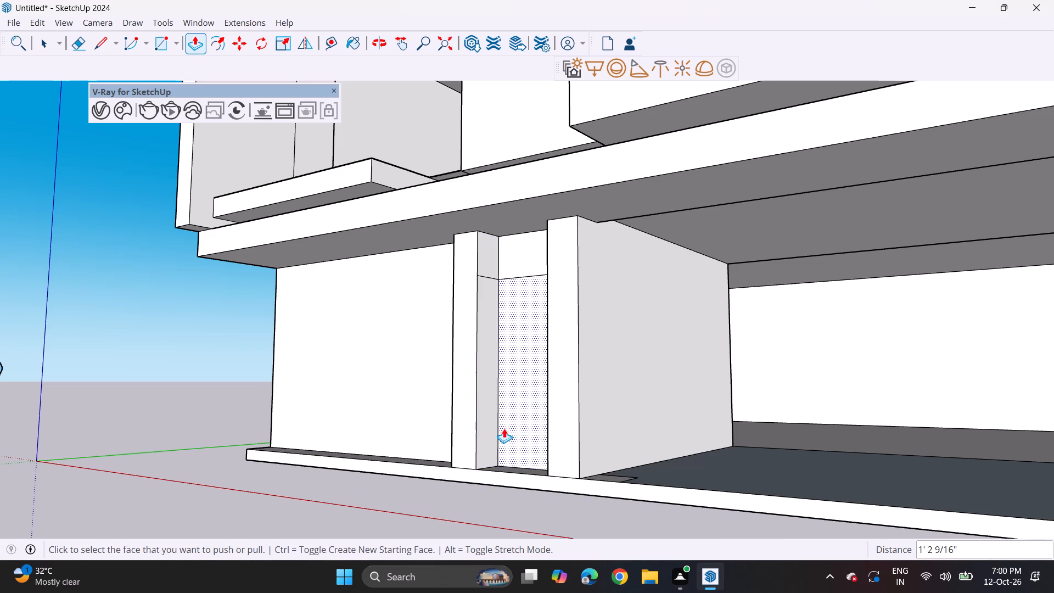
# Push the door panel inward by about 12' 5 3/16" to open a passage between the two projecting walls.
pyautogui.moveTo(504, 428); pyautogui.dragTo(649, 488, button='middle')
pyautogui.middleClick(580, 449)
pyautogui.scroll(1, 580, 449)
pyautogui.click(573, 450)
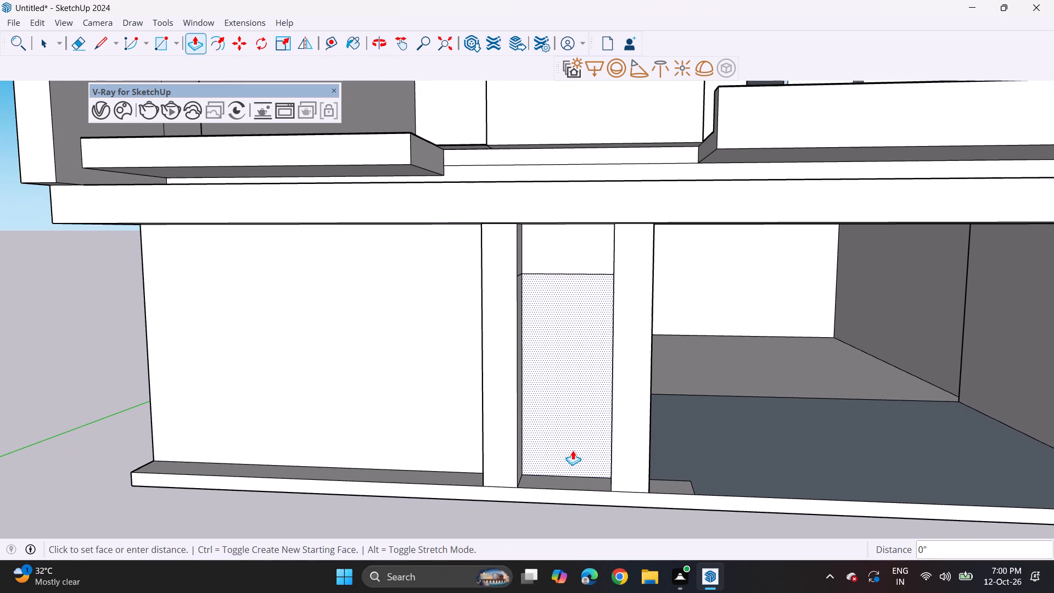
pyautogui.click(586, 357)
# Draw a line about 1' 15/16" long across the front of the shallower projecting wall, in its lower half.
pyautogui.moveTo(580, 384); pyautogui.dragTo(531, 374, button='middle')
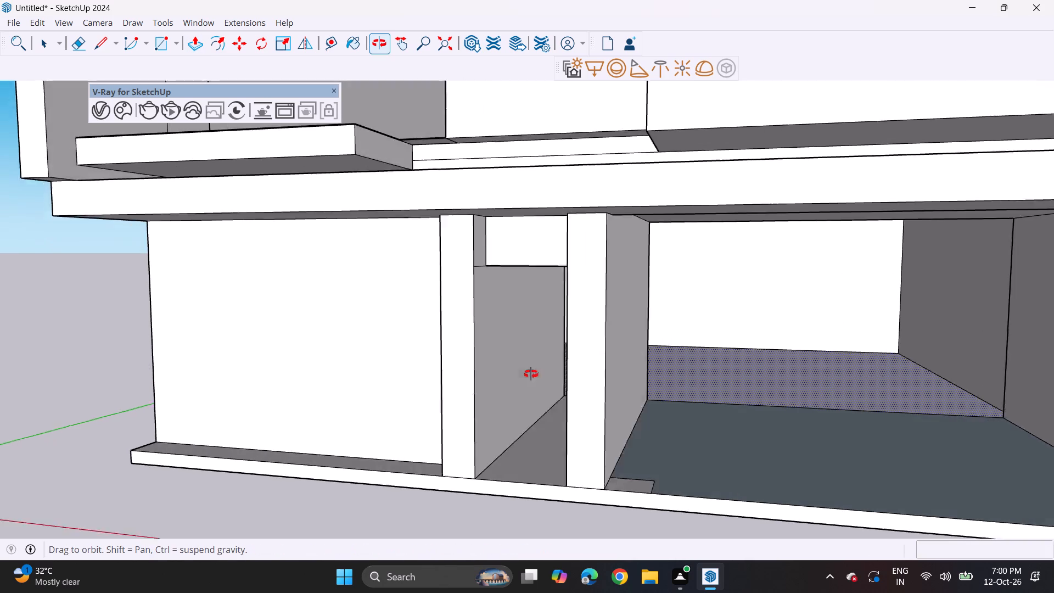
pyautogui.moveTo(531, 374); pyautogui.dragTo(473, 361, button='middle')
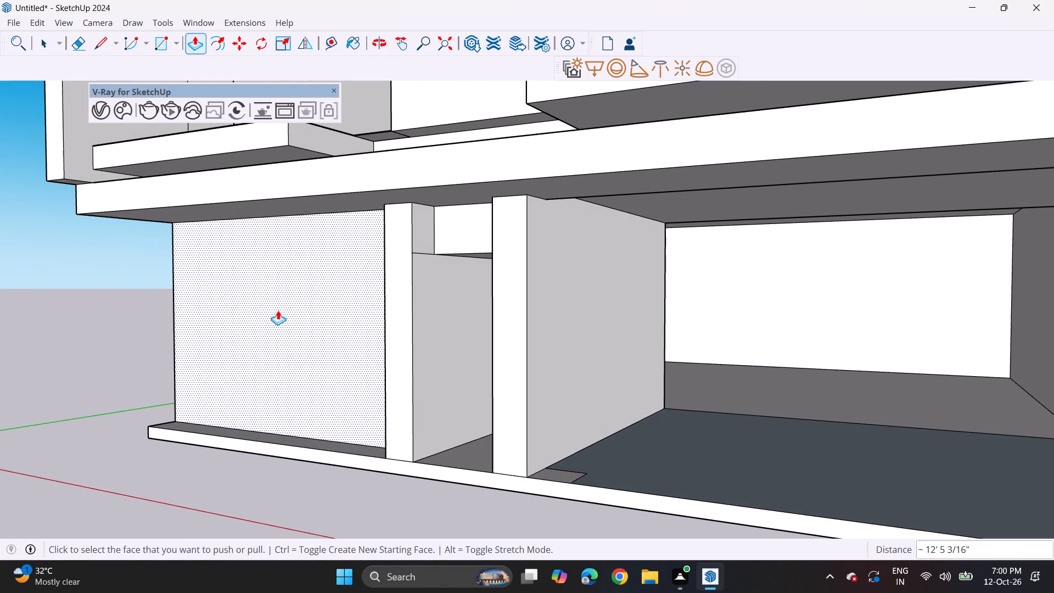
pyautogui.click(89, 40)
pyautogui.click(94, 54)
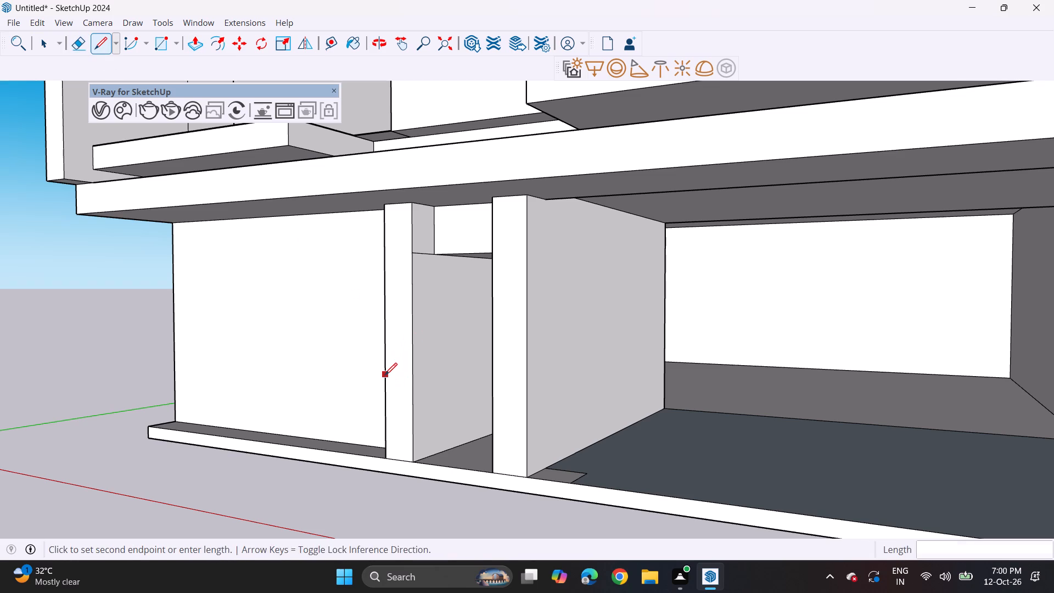
pyautogui.click(385, 375)
pyautogui.click(411, 379)
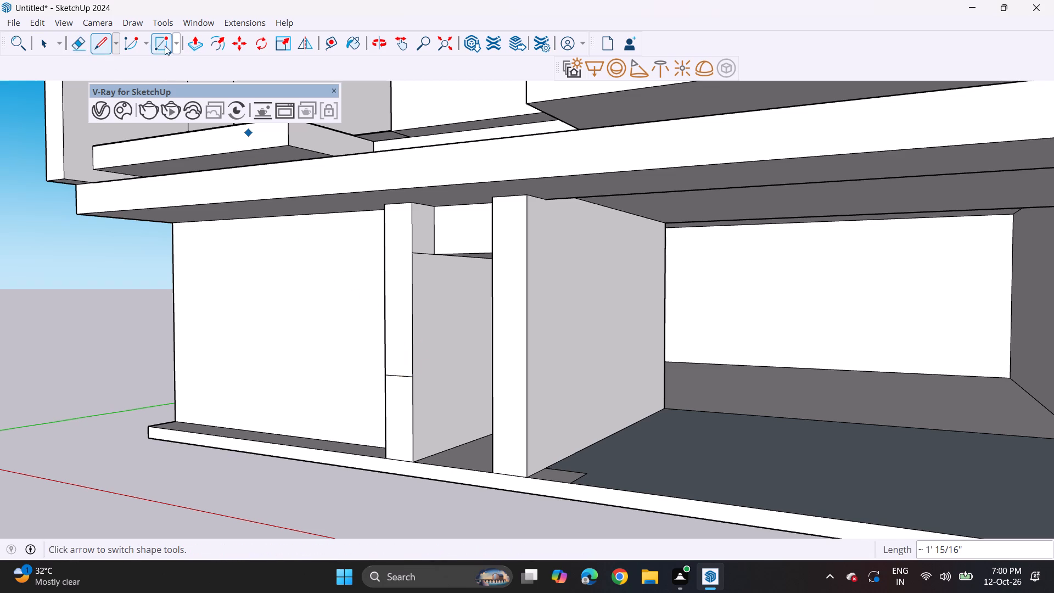
# Push the part of the shallower projecting wall above the new line back by 1' 13/16".
pyautogui.click(186, 49)
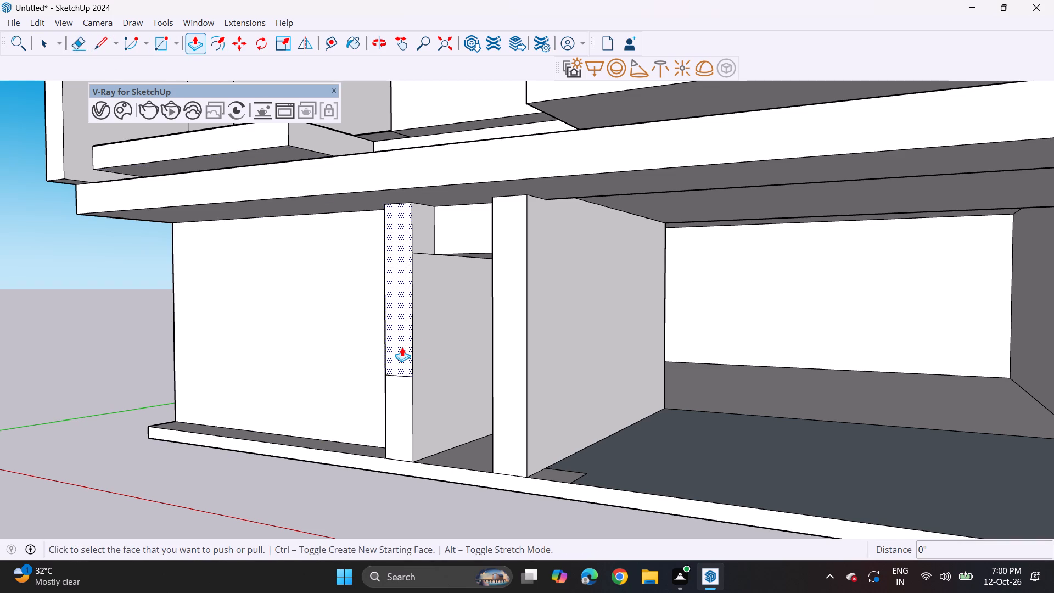
pyautogui.click(402, 347)
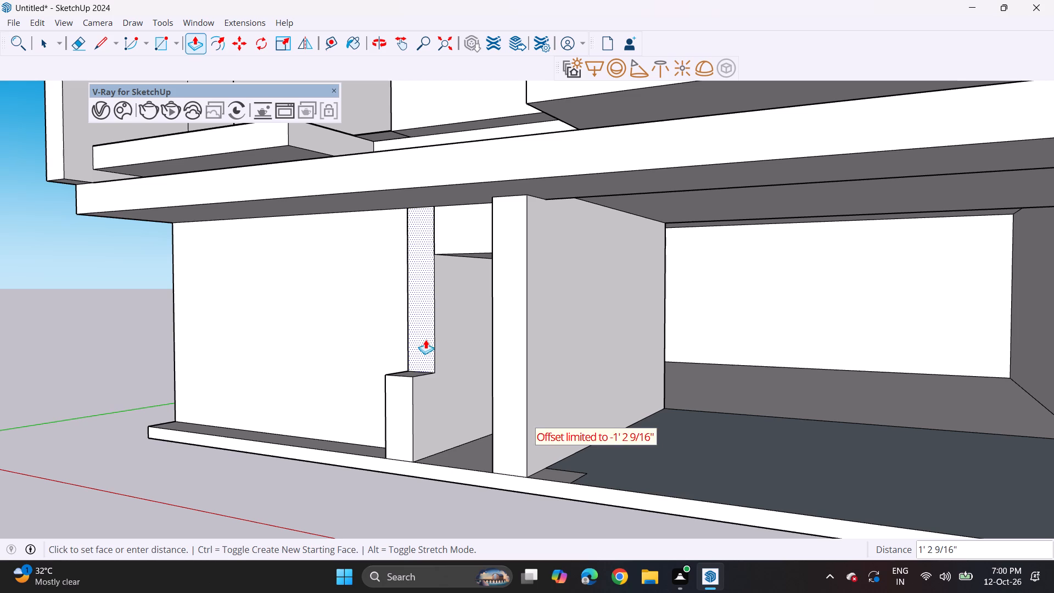
pyautogui.click(422, 344)
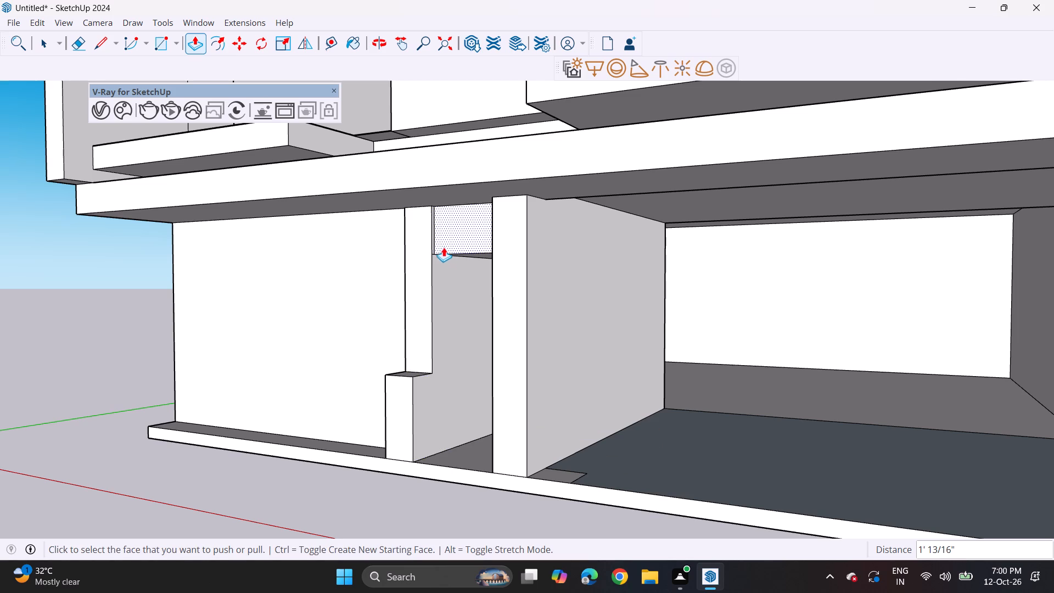
# Push the panel above the doorway back by 5 1/8".
pyautogui.moveTo(440, 244); pyautogui.dragTo(450, 234, button='middle')
pyautogui.click(459, 232)
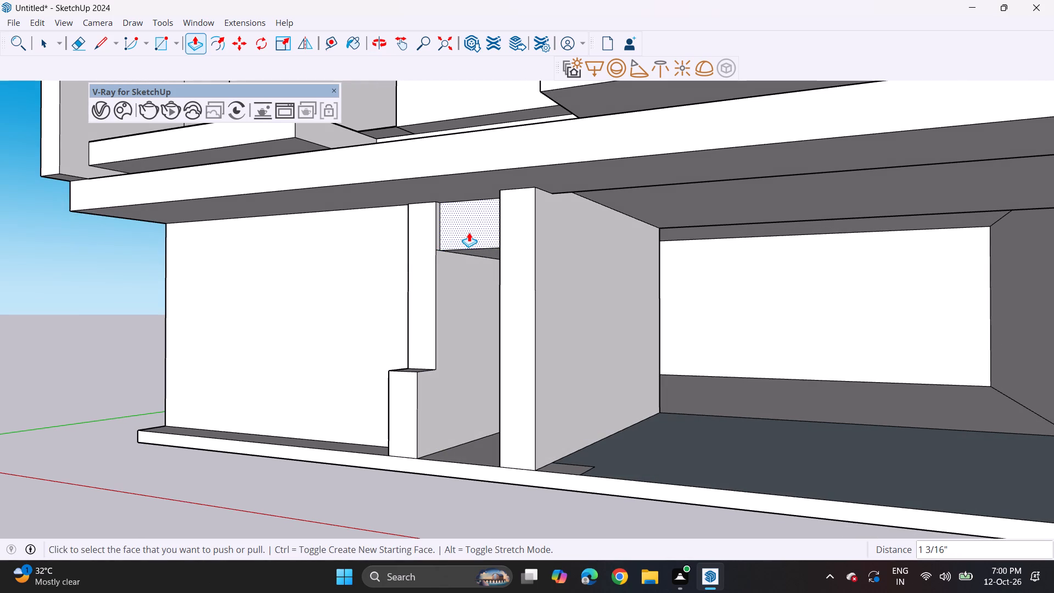
pyautogui.click(474, 232)
pyautogui.click(479, 239)
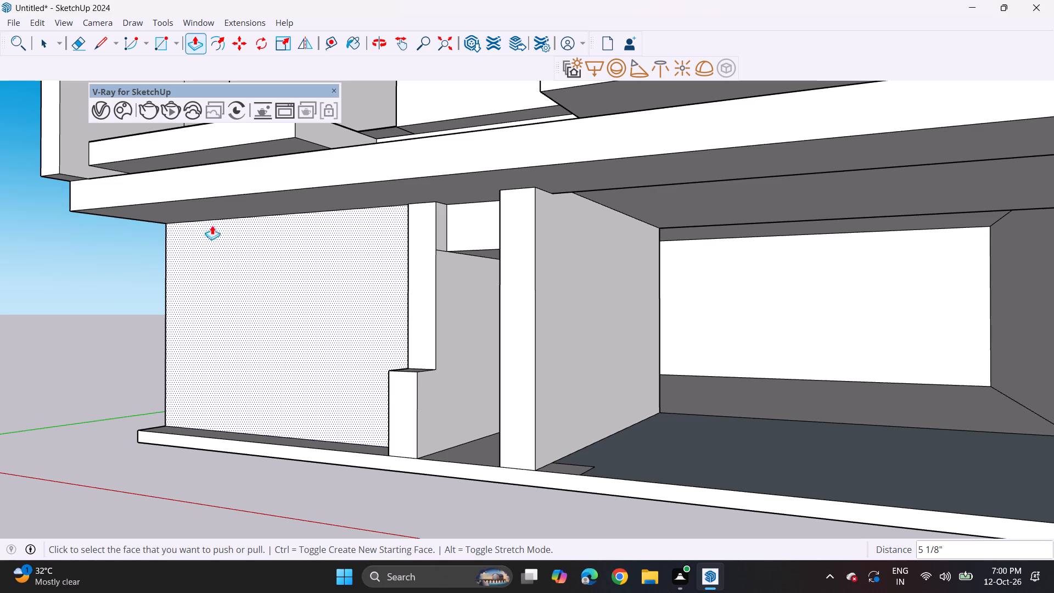
# Draw a 3' 10 5/8" line across the slab's overhanging underside near the ground-floor room's outer end.
pyautogui.moveTo(92, 303); pyautogui.dragTo(305, 250, button='middle')
pyautogui.moveTo(207, 268); pyautogui.dragTo(214, 268, button='middle')
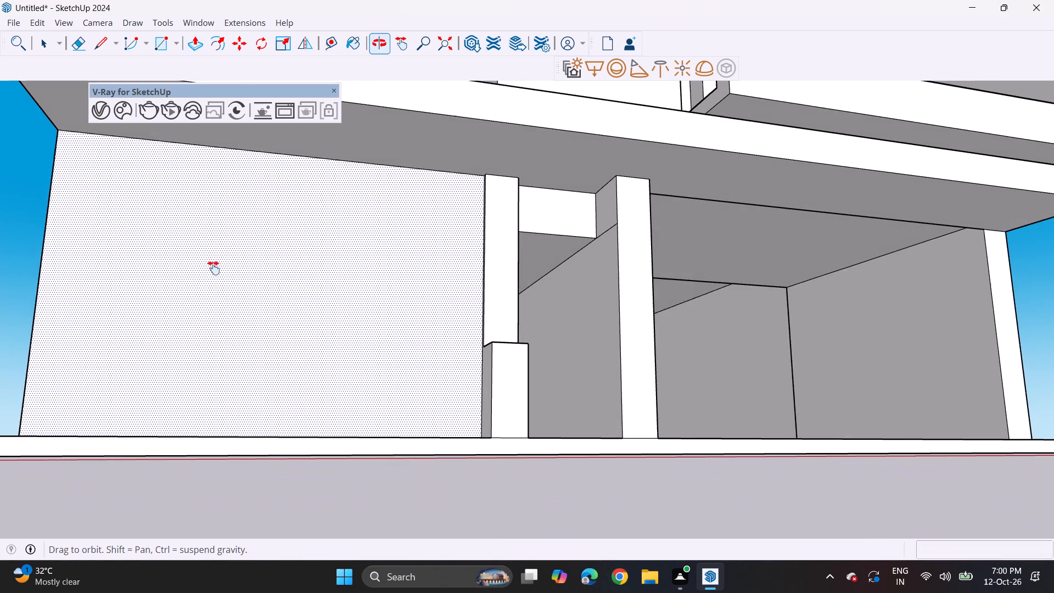
pyautogui.moveTo(214, 268); pyautogui.dragTo(466, 363, button='middle')
pyautogui.moveTo(374, 301); pyautogui.dragTo(340, 258, button='middle')
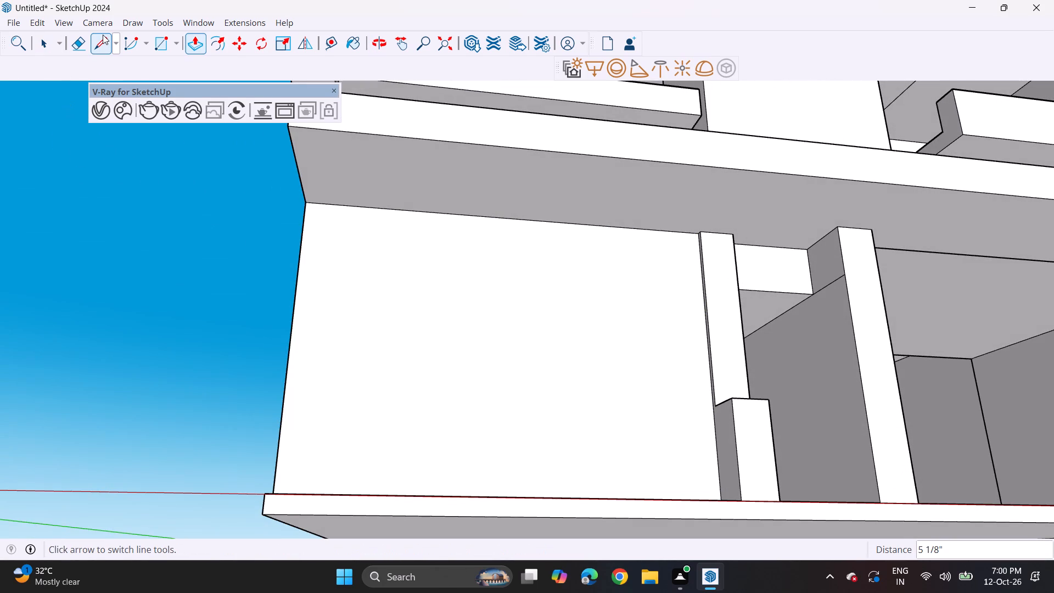
pyautogui.click(103, 35)
pyautogui.click(337, 135)
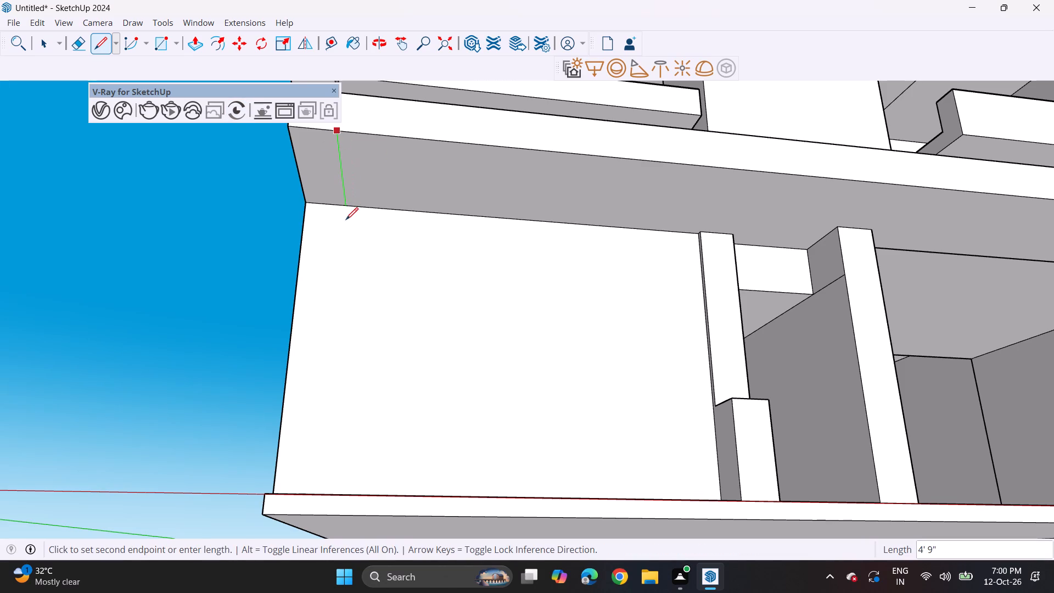
pyautogui.click(345, 203)
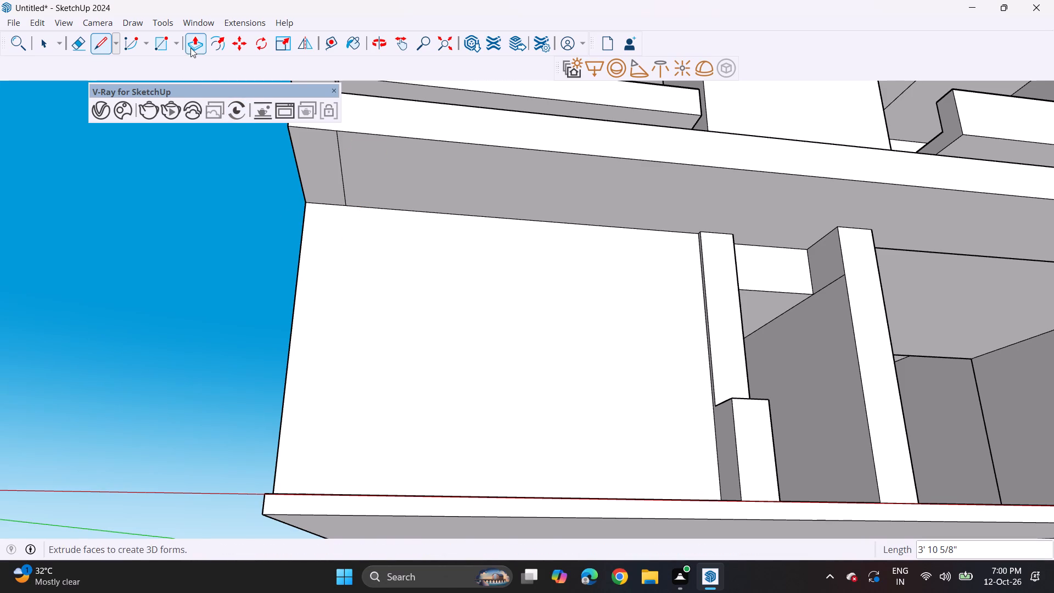
# Pull the marked strip of the slab's underside down 8' 1 15/16" to the plinth as an end wall.
pyautogui.click(190, 48)
pyautogui.click(313, 169)
pyautogui.click(305, 505)
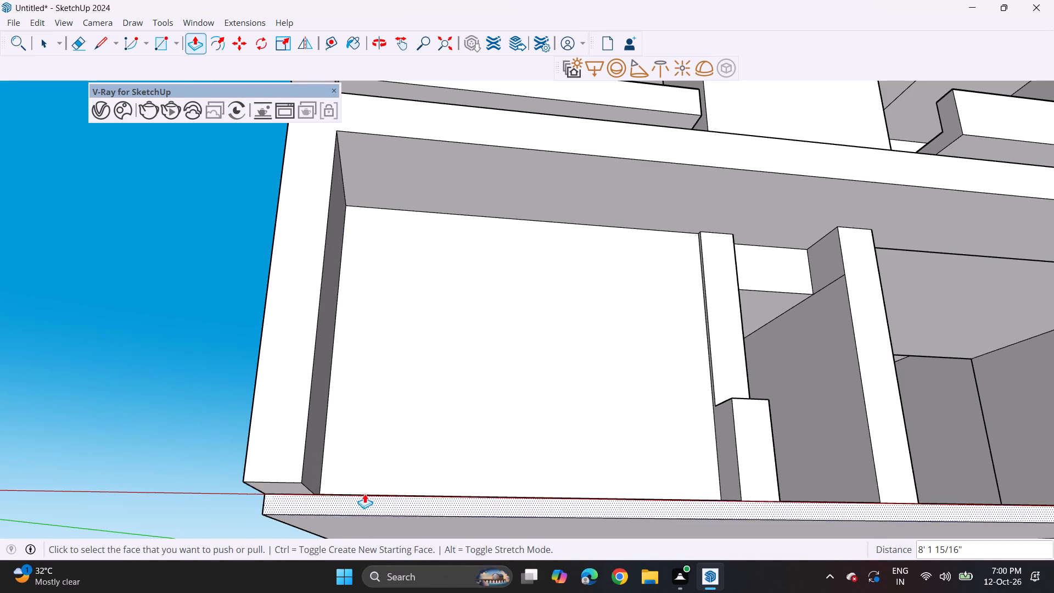
# Pull the plinth's front face outward by 2' 8 1/16".
pyautogui.moveTo(397, 486); pyautogui.dragTo(320, 523, button='middle')
pyautogui.scroll(-8, 234, 521)
pyautogui.keyDown('shift'); pyautogui.moveTo(321, 482); pyautogui.dragTo(304, 331, button='middle'); pyautogui.keyUp('shift')
pyautogui.moveTo(335, 340); pyautogui.dragTo(306, 421, button='middle')
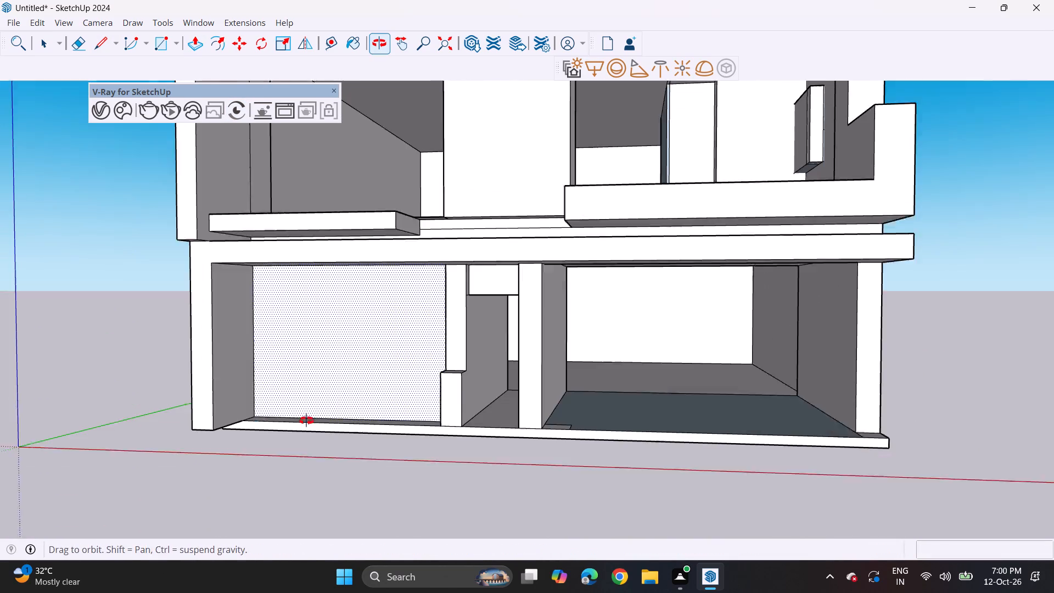
pyautogui.moveTo(306, 421); pyautogui.dragTo(305, 422, button='middle')
pyautogui.click(519, 447)
pyautogui.click(480, 456)
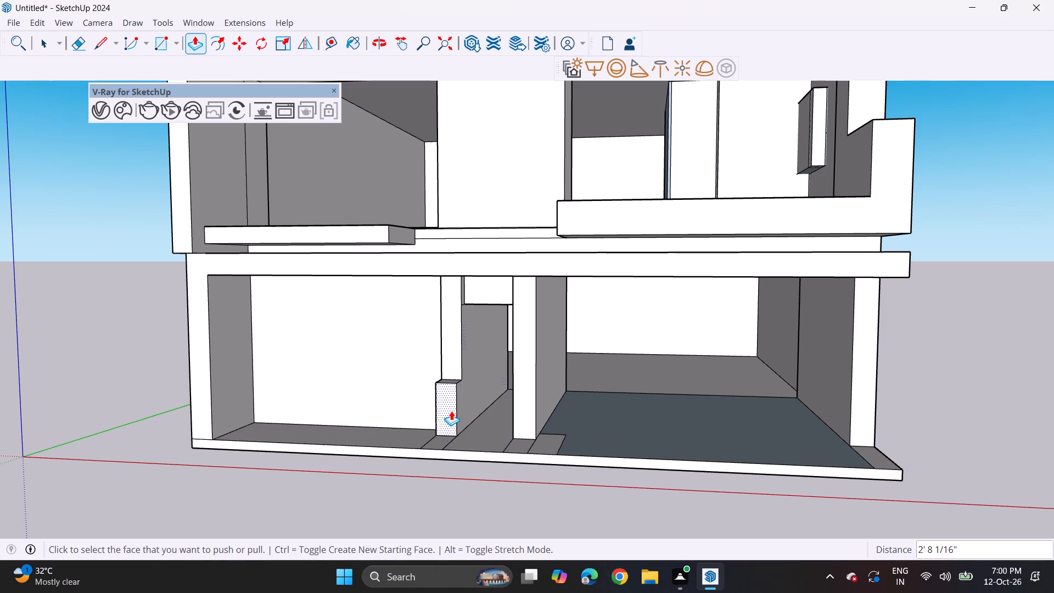
# Pull the low block beside the doorway forward by about 2' 4 3/8".
pyautogui.click(451, 411)
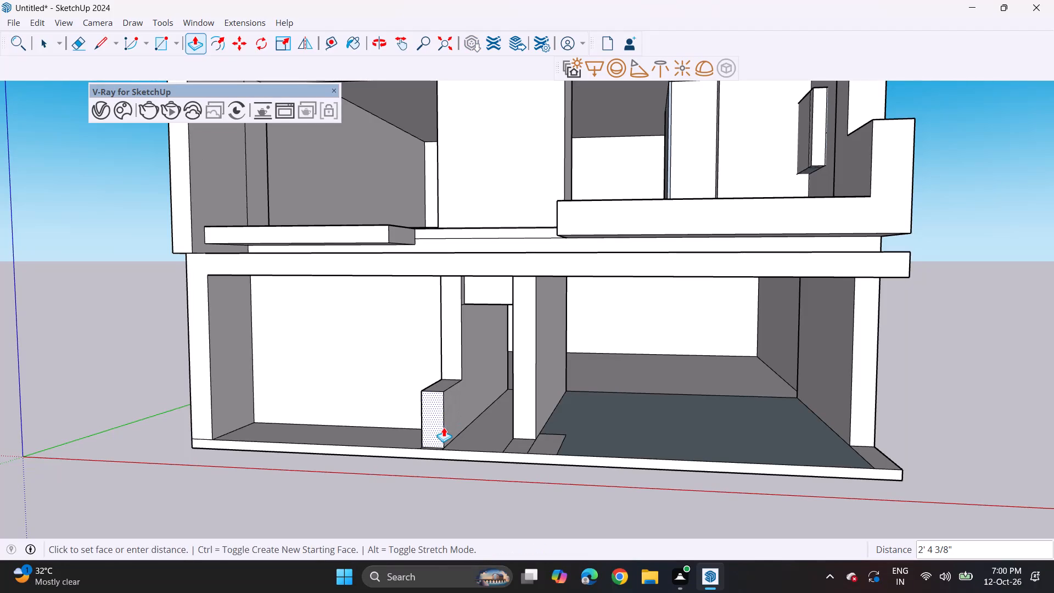
pyautogui.click(444, 427)
# Pull the recessed upper strip above the low block forward by 10 1/4".
pyautogui.click(444, 354)
pyautogui.click(442, 362)
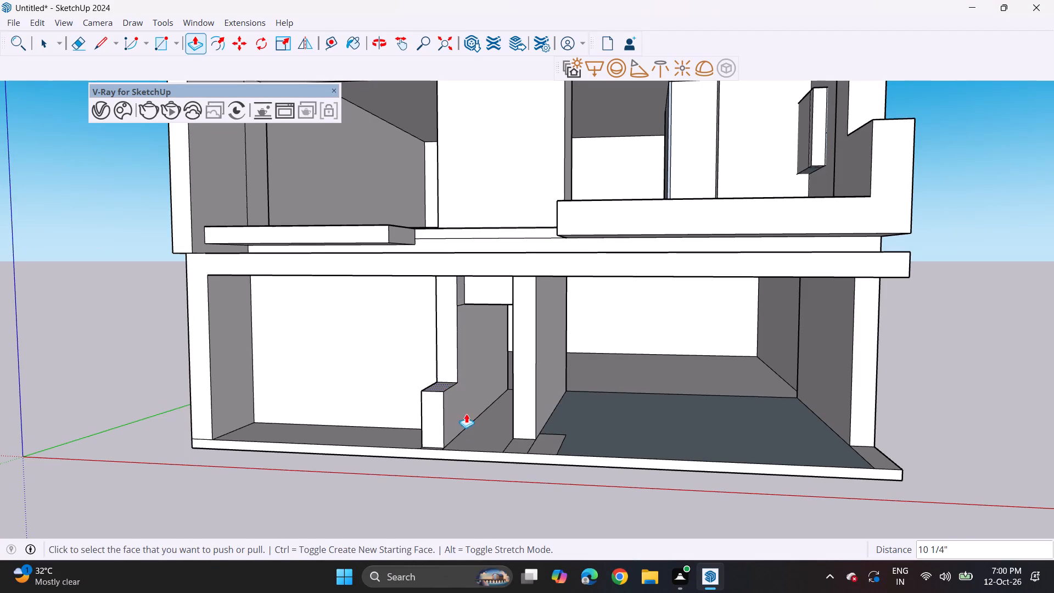
# Pull the low block's front face further forward by 11 3/4", toward the plinth's front edge.
pyautogui.click(442, 429)
pyautogui.click(436, 441)
pyautogui.moveTo(495, 472); pyautogui.dragTo(431, 463, button='middle')
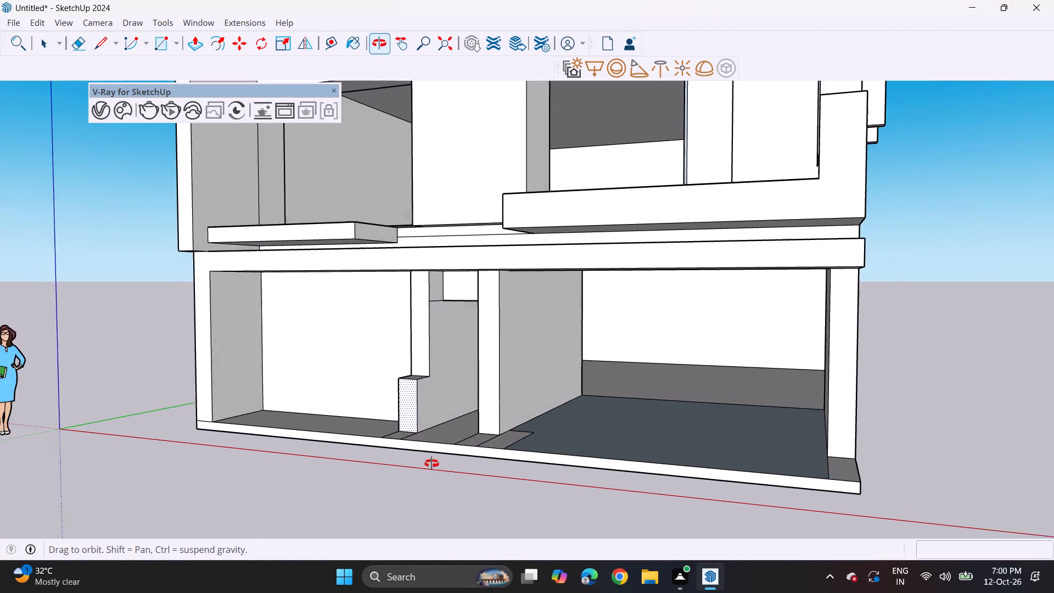
pyautogui.moveTo(431, 463); pyautogui.dragTo(405, 465, button='middle')
pyautogui.scroll(1, 449, 435)
pyautogui.click(418, 451)
# Push the panel above the doorway further back by 10 7/16".
pyautogui.moveTo(421, 381); pyautogui.dragTo(427, 378, button='middle')
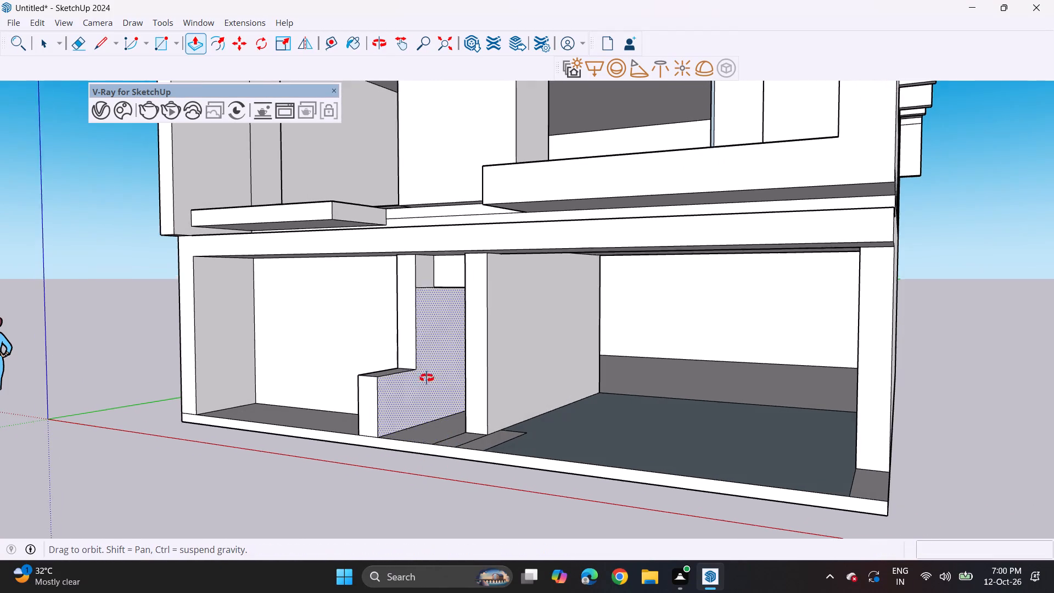
pyautogui.moveTo(427, 378); pyautogui.dragTo(453, 387, button='middle')
pyautogui.click(457, 262)
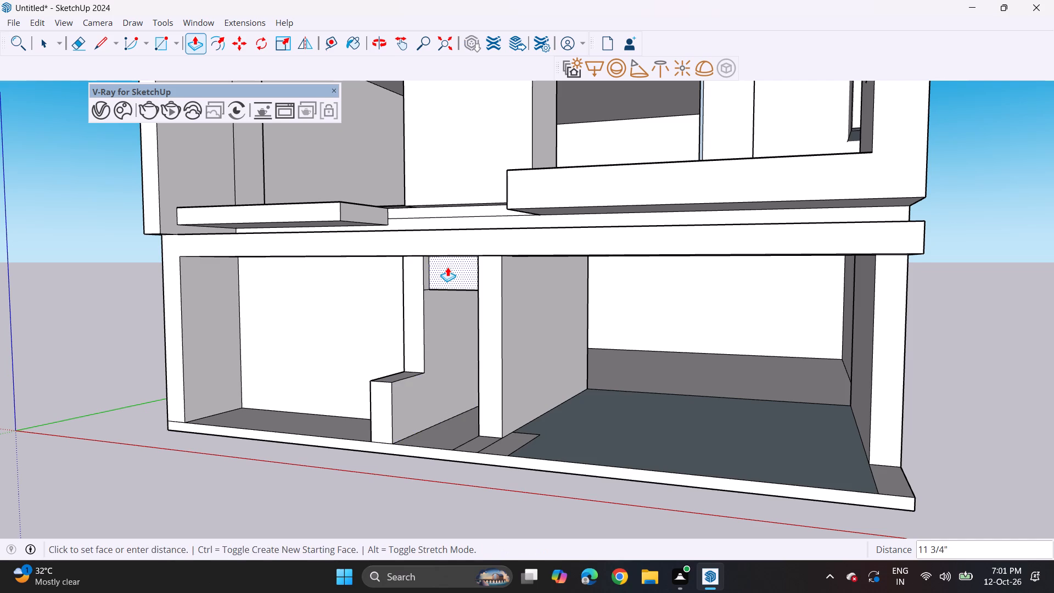
pyautogui.click(449, 267)
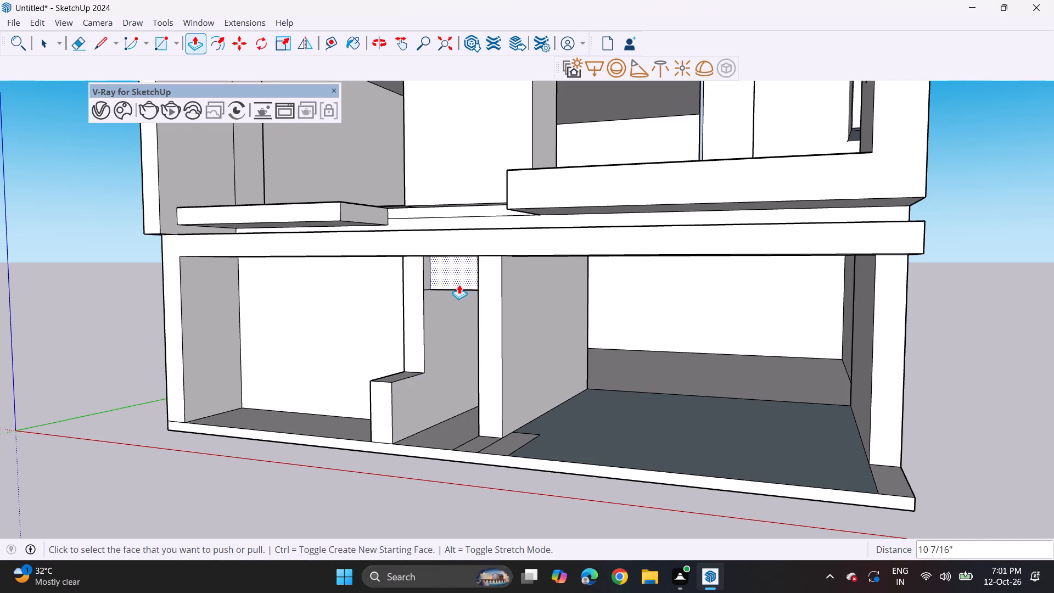
# Draw a 6' 7 1/8" vertical line on the passage's side face from the overhead panel's lower corner to the floor.
pyautogui.moveTo(453, 294); pyautogui.dragTo(464, 272, button='middle')
pyautogui.scroll(2, 464, 275)
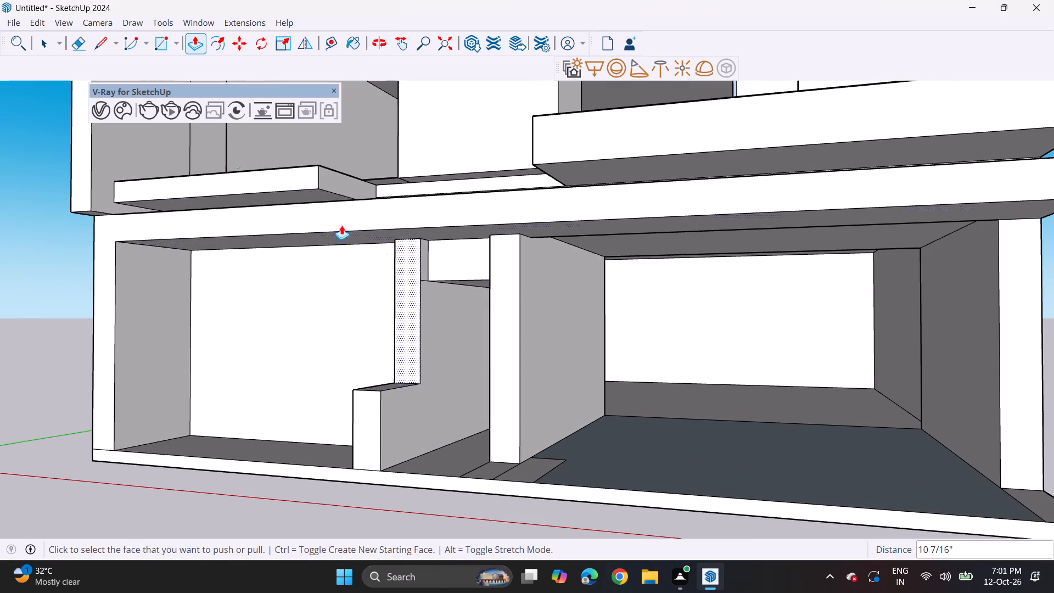
pyautogui.click(102, 43)
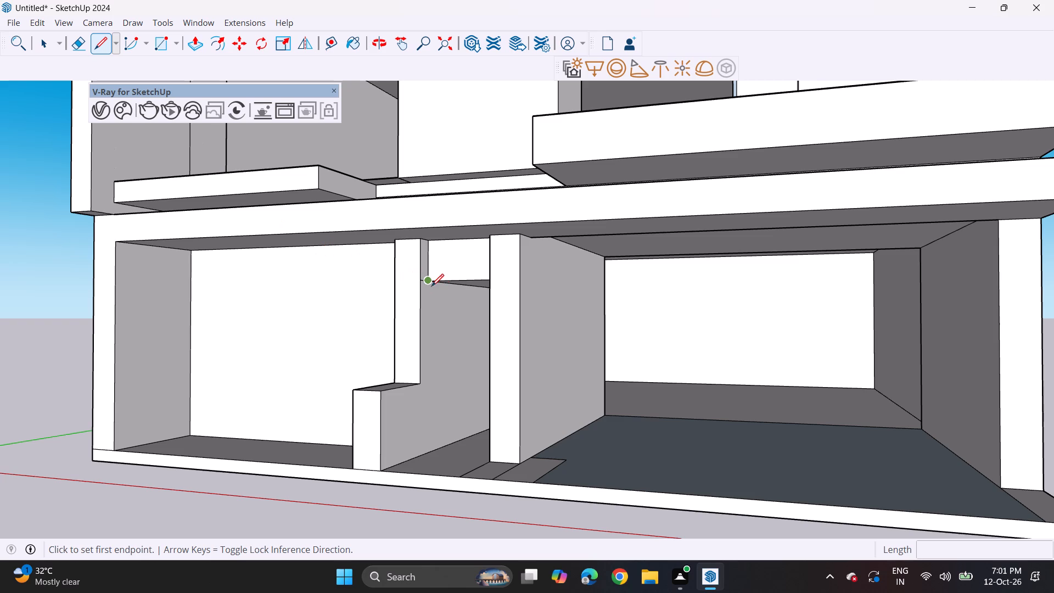
pyautogui.click(429, 284)
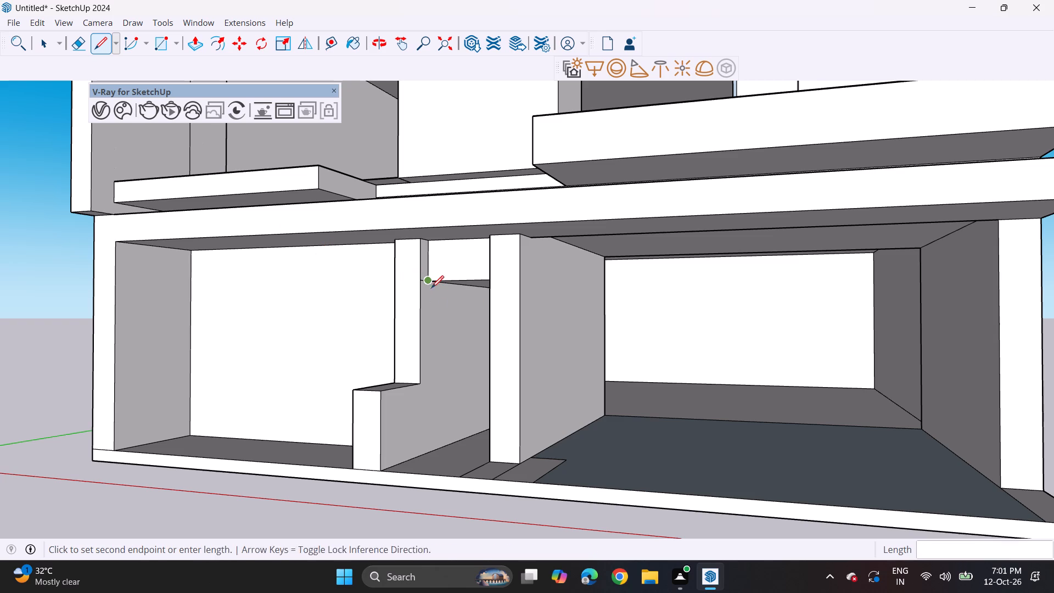
pyautogui.click(435, 456)
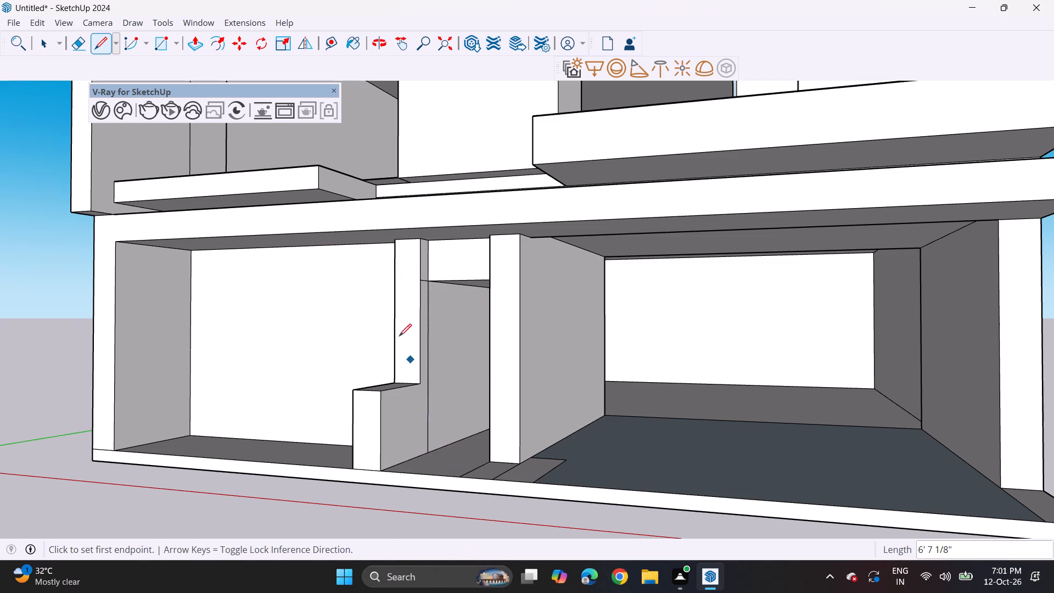
# Push the passage's side face behind the new line sideways about 1' 15/16", and on behind the room's front wall toward its outer end.
pyautogui.moveTo(194, 36); pyautogui.dragTo(197, 43)
pyautogui.moveTo(246, 256); pyautogui.dragTo(323, 278, button='middle')
pyautogui.click(484, 335)
pyautogui.moveTo(472, 342); pyautogui.dragTo(358, 343, button='middle')
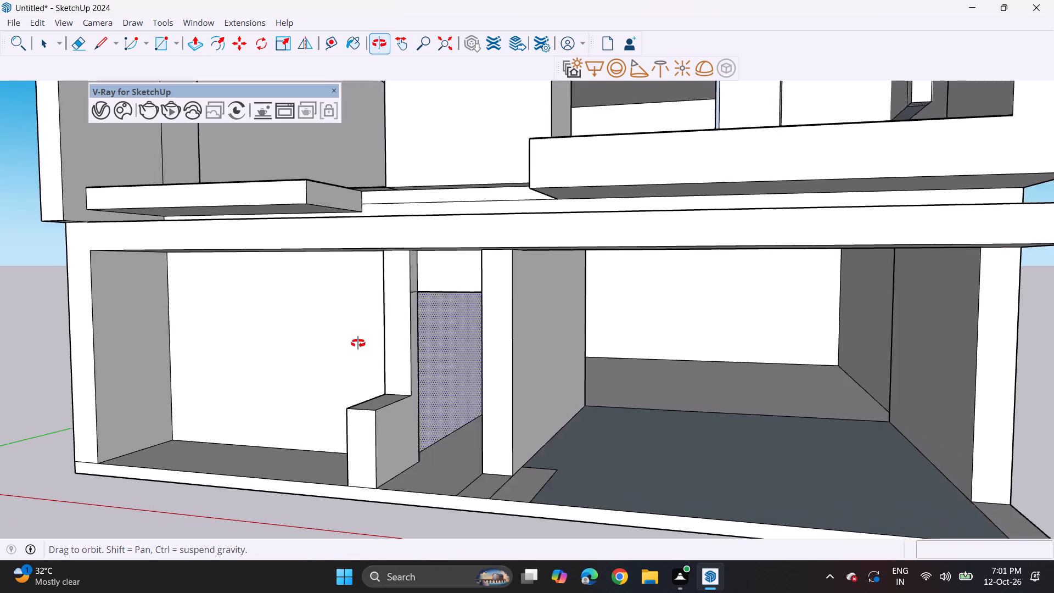
pyautogui.moveTo(358, 343); pyautogui.dragTo(357, 343, button='middle')
pyautogui.click(225, 329)
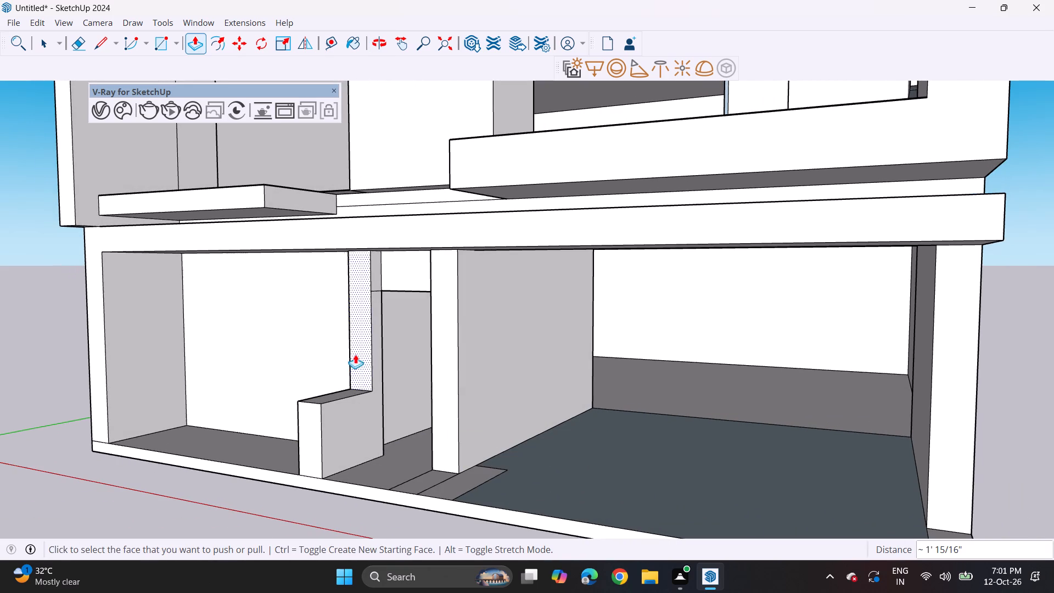
pyautogui.click(426, 390)
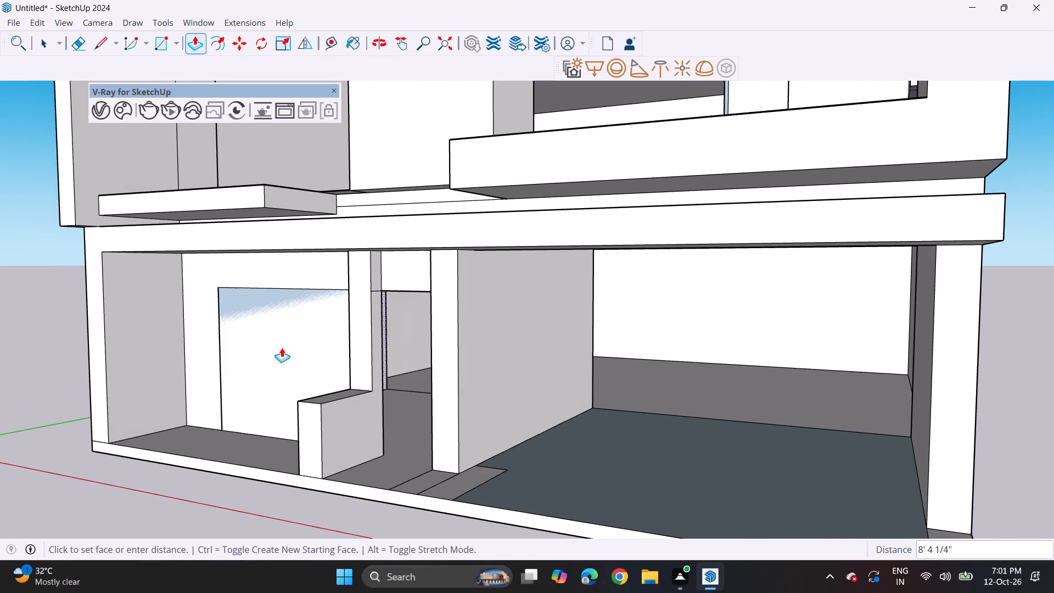
pyautogui.click(188, 344)
pyautogui.moveTo(248, 345); pyautogui.dragTo(311, 331, button='middle')
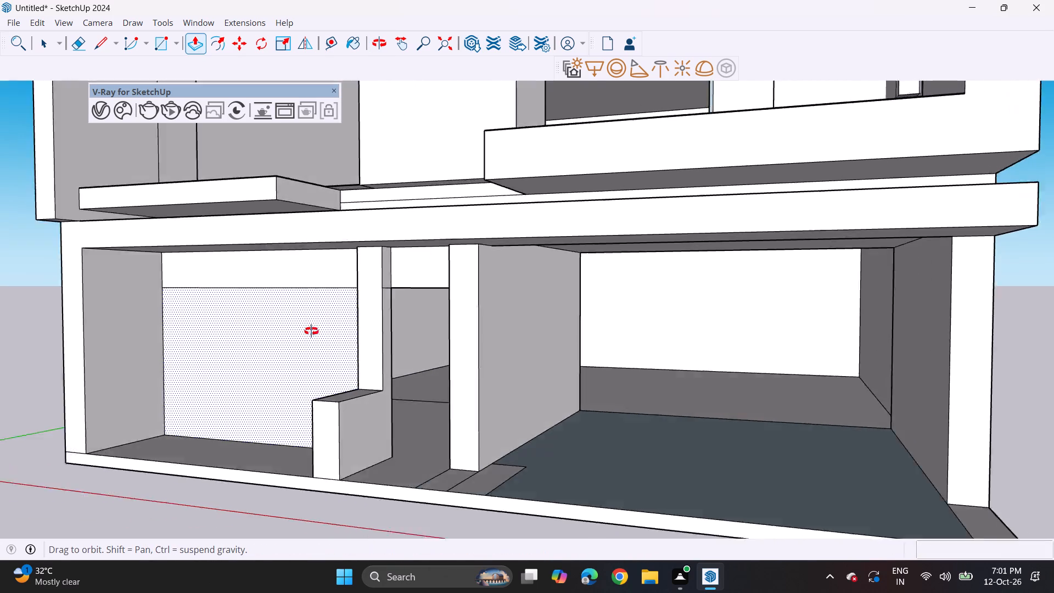
# Draw a rectangle about 10' 8 3/8" by 5' 5 9/16" on the room's front wall, from its upper outer corner to the low block's top.
pyautogui.moveTo(311, 331); pyautogui.dragTo(372, 335, button='middle')
pyautogui.click(161, 35)
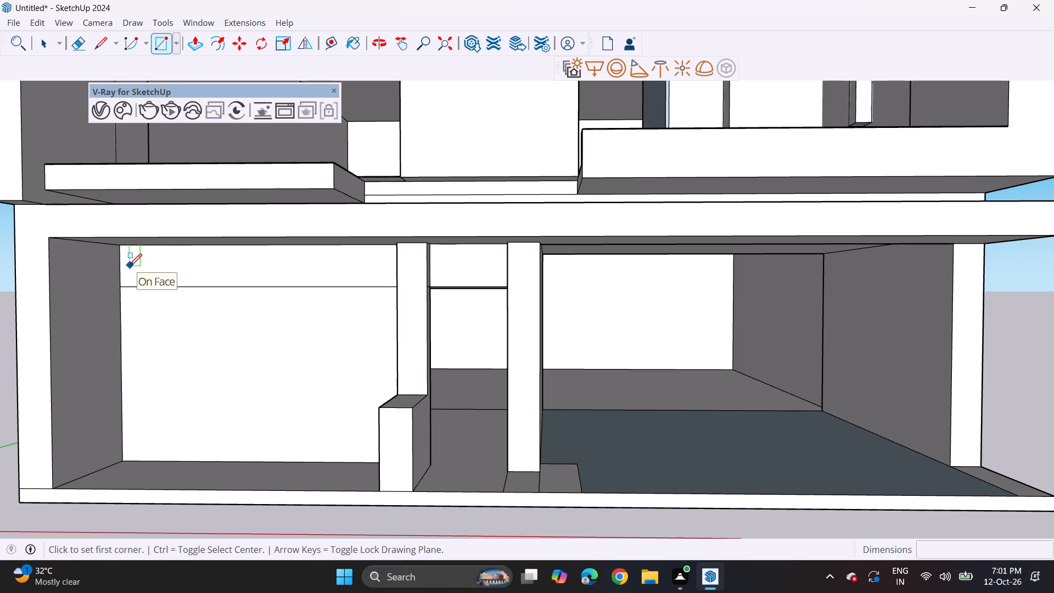
pyautogui.moveTo(130, 266); pyautogui.dragTo(125, 250, button='middle')
pyautogui.middleClick(123, 244)
pyautogui.click(124, 243)
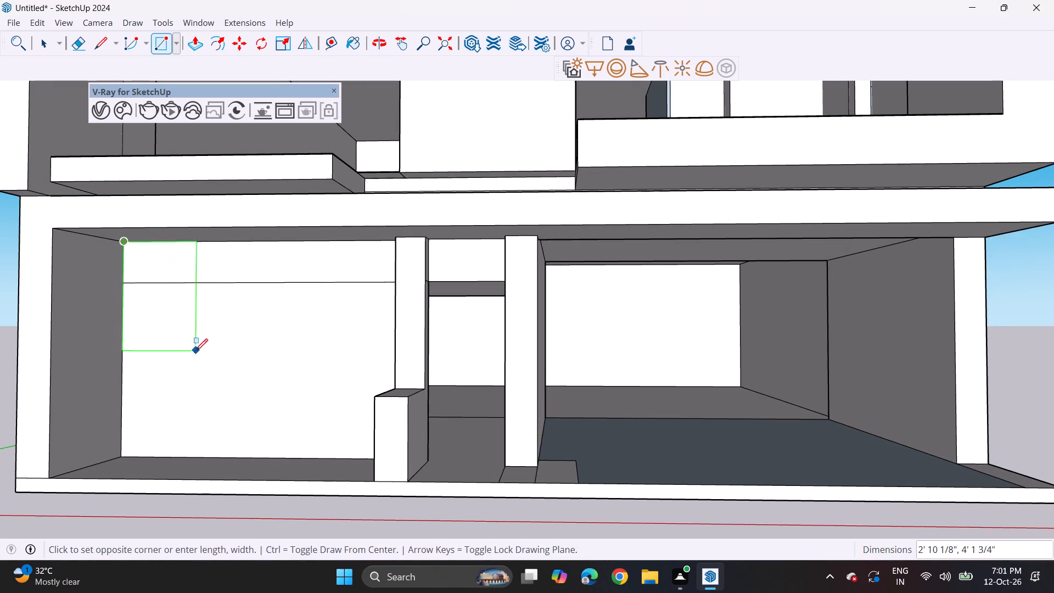
pyautogui.moveTo(195, 351); pyautogui.dragTo(291, 382, button='middle')
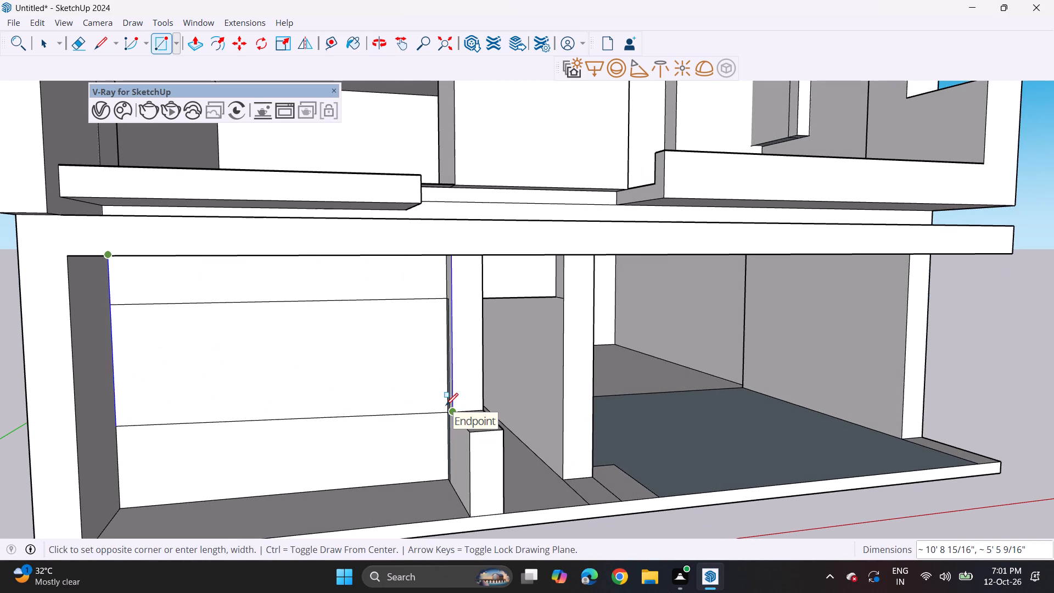
pyautogui.scroll(11, 441, 406)
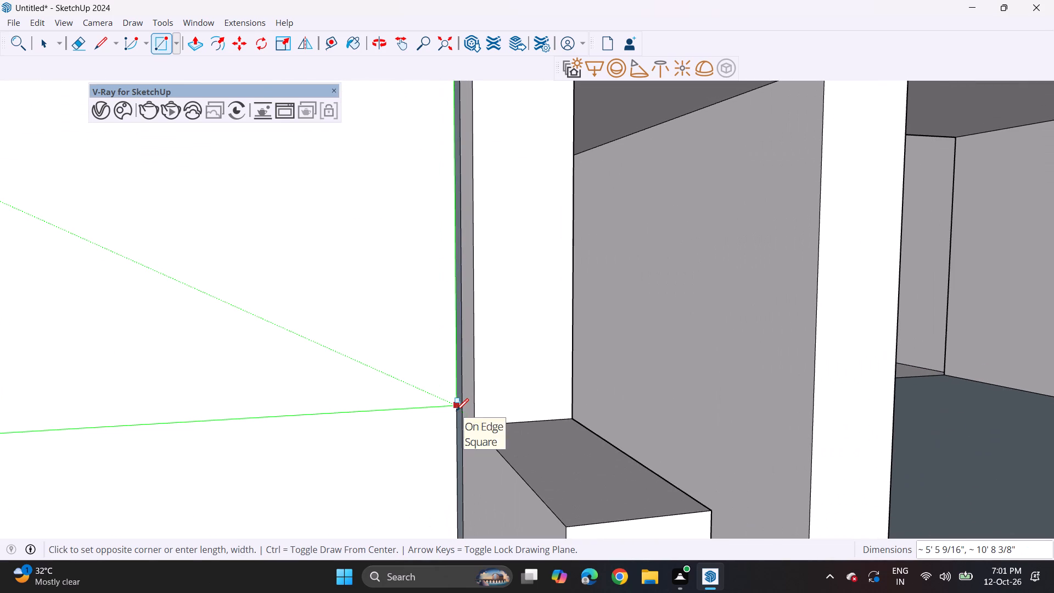
pyautogui.click(456, 411)
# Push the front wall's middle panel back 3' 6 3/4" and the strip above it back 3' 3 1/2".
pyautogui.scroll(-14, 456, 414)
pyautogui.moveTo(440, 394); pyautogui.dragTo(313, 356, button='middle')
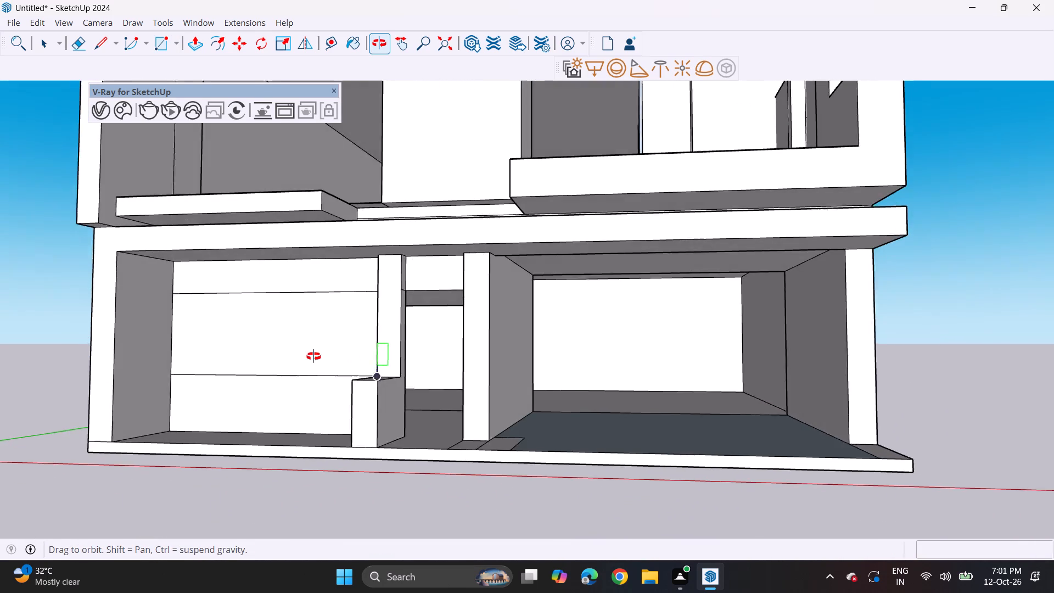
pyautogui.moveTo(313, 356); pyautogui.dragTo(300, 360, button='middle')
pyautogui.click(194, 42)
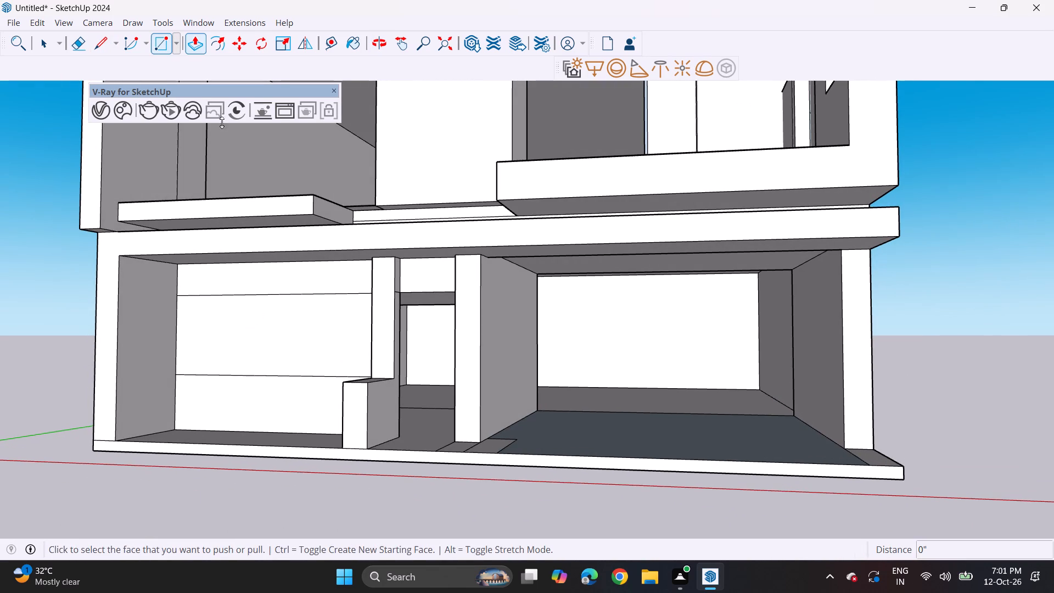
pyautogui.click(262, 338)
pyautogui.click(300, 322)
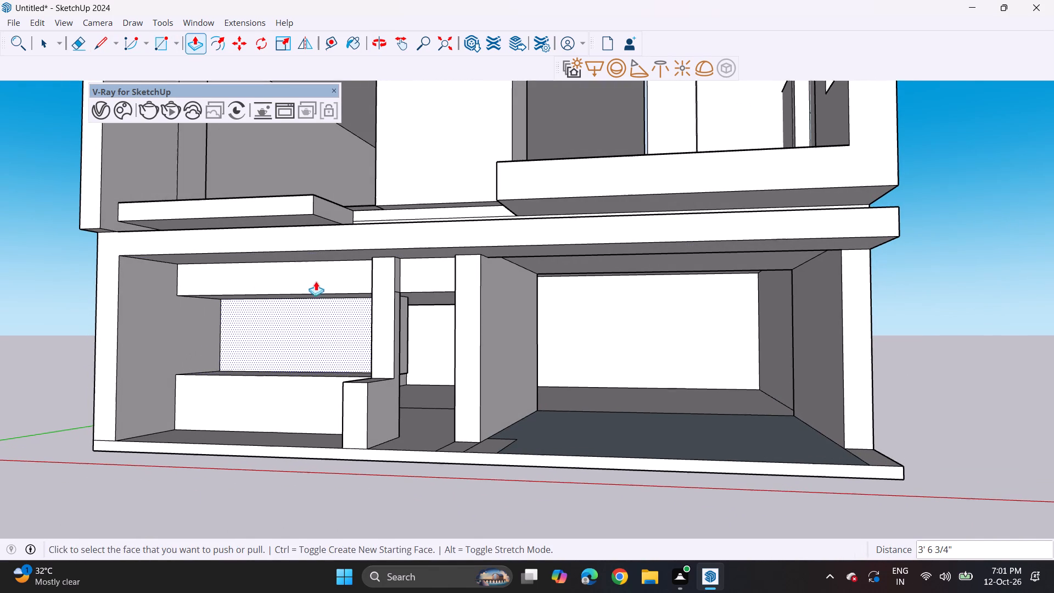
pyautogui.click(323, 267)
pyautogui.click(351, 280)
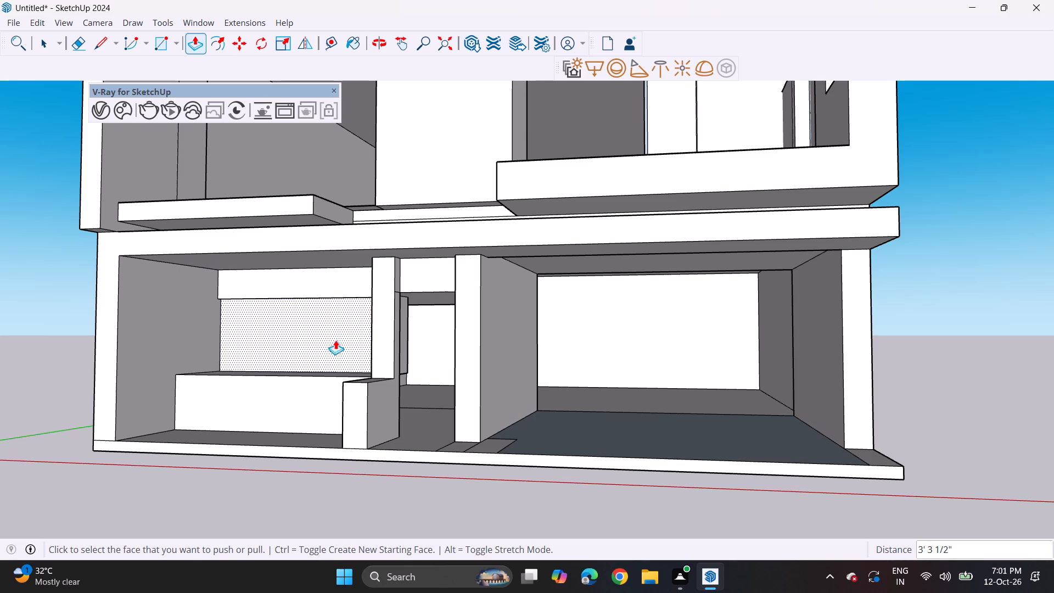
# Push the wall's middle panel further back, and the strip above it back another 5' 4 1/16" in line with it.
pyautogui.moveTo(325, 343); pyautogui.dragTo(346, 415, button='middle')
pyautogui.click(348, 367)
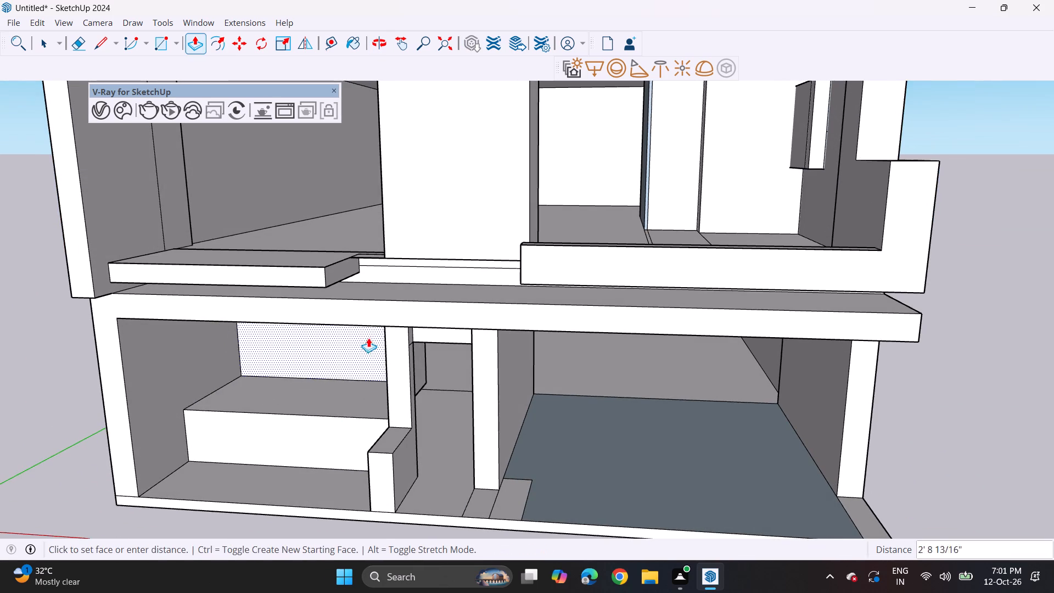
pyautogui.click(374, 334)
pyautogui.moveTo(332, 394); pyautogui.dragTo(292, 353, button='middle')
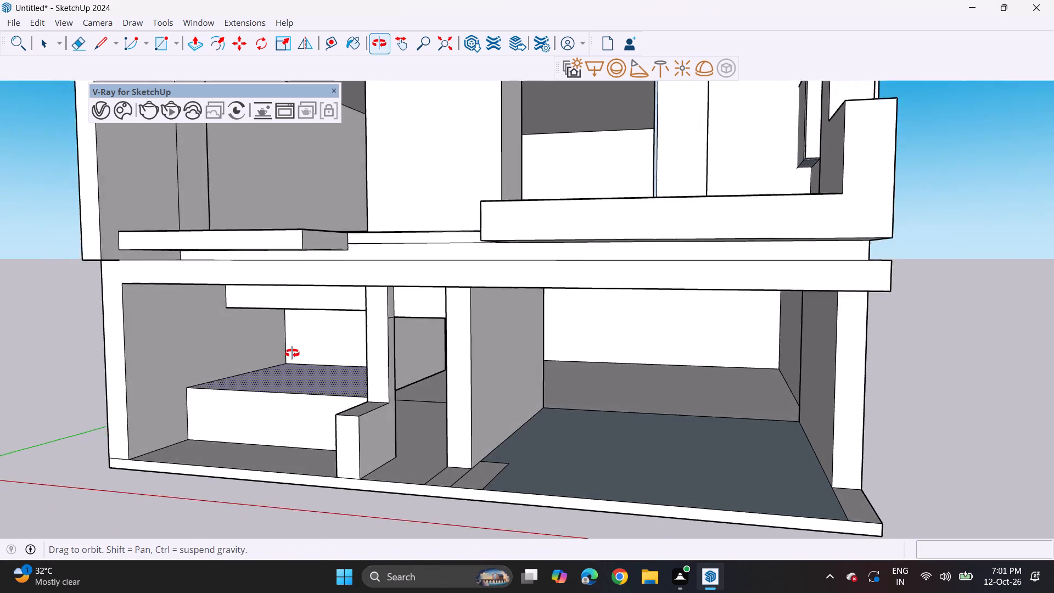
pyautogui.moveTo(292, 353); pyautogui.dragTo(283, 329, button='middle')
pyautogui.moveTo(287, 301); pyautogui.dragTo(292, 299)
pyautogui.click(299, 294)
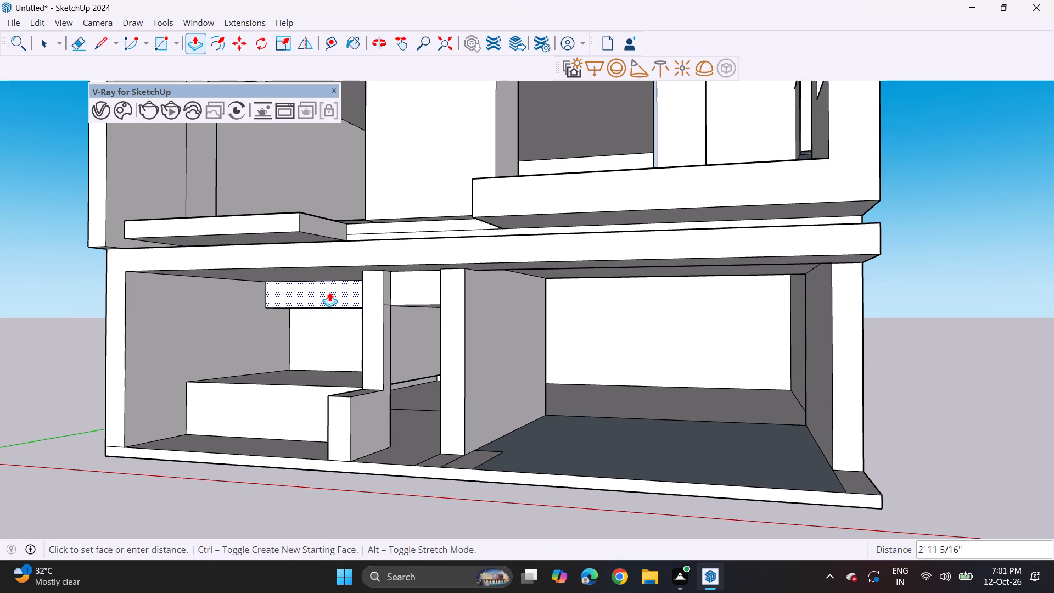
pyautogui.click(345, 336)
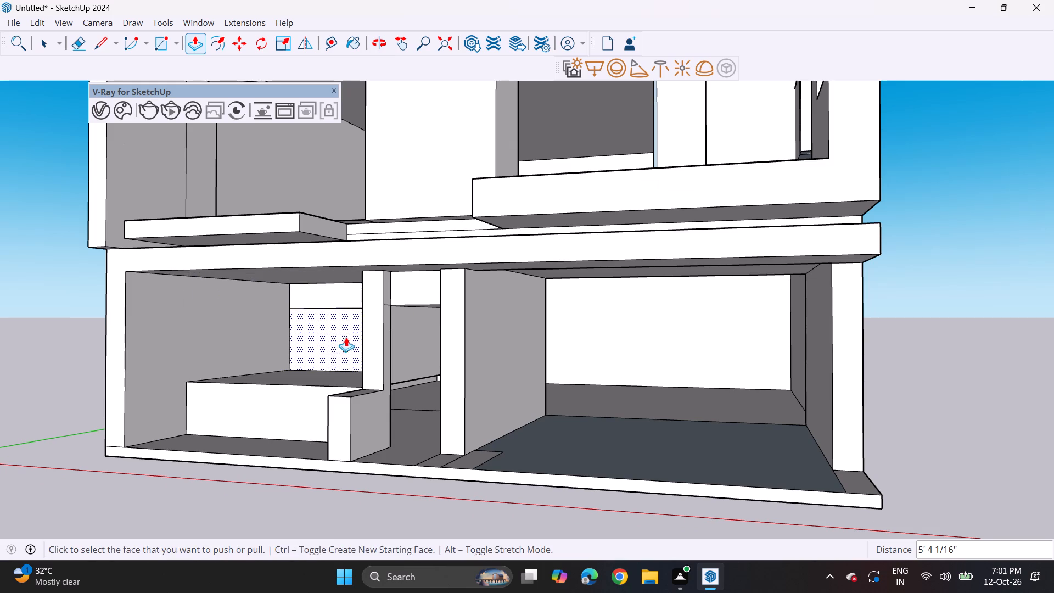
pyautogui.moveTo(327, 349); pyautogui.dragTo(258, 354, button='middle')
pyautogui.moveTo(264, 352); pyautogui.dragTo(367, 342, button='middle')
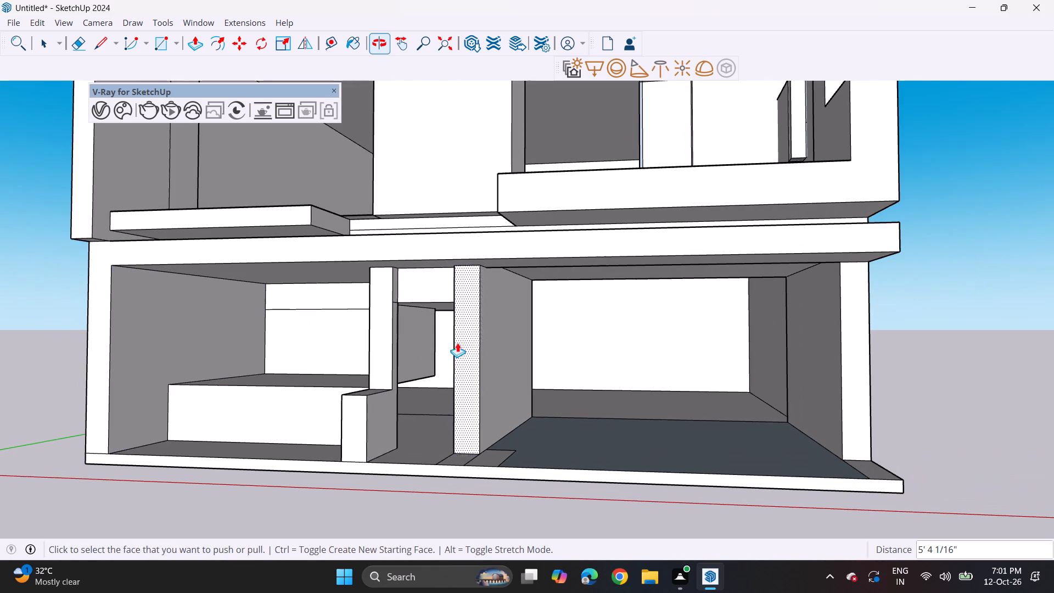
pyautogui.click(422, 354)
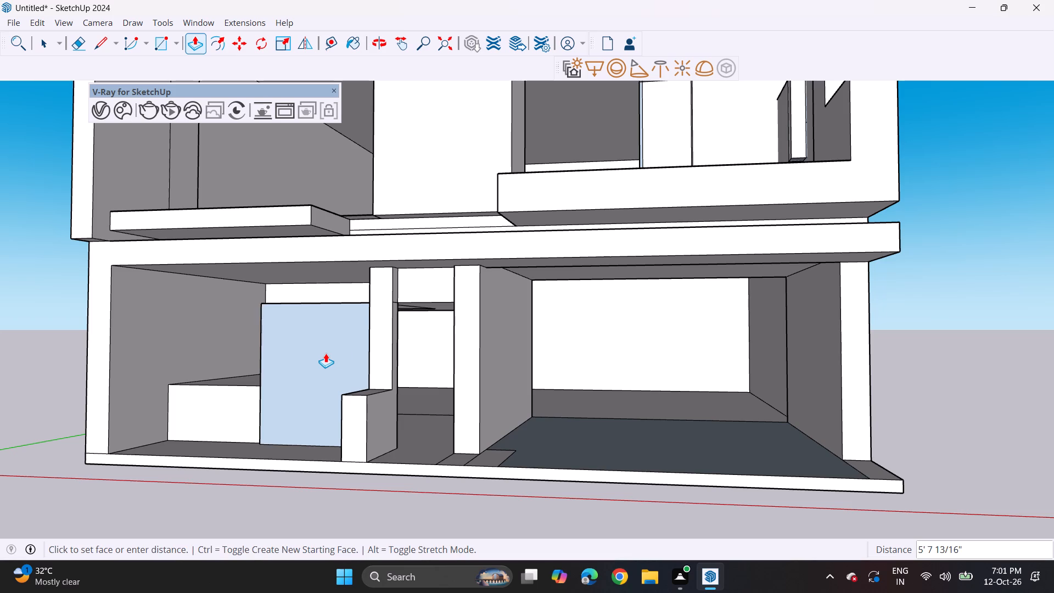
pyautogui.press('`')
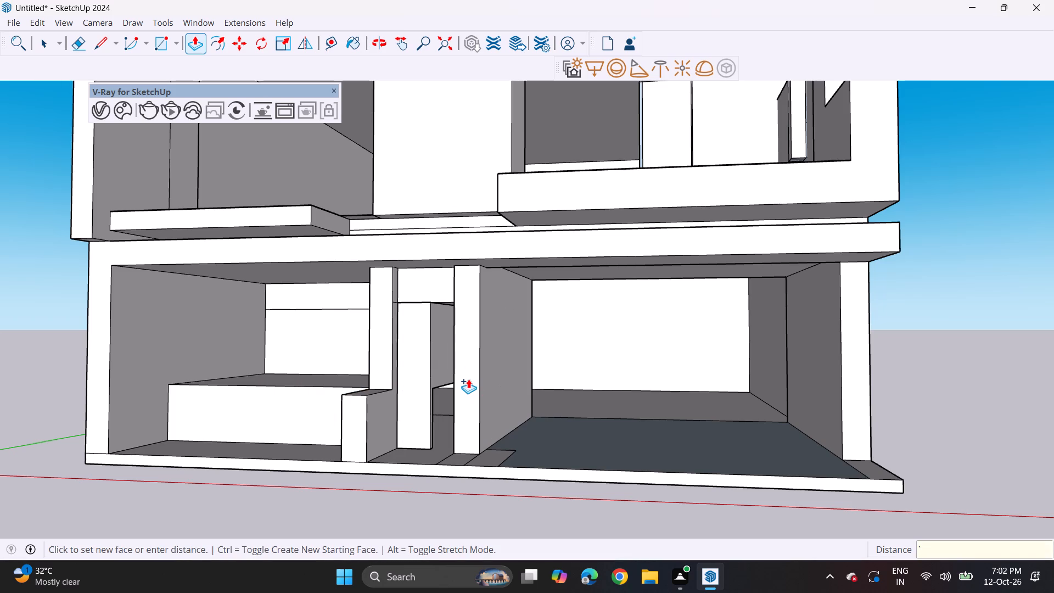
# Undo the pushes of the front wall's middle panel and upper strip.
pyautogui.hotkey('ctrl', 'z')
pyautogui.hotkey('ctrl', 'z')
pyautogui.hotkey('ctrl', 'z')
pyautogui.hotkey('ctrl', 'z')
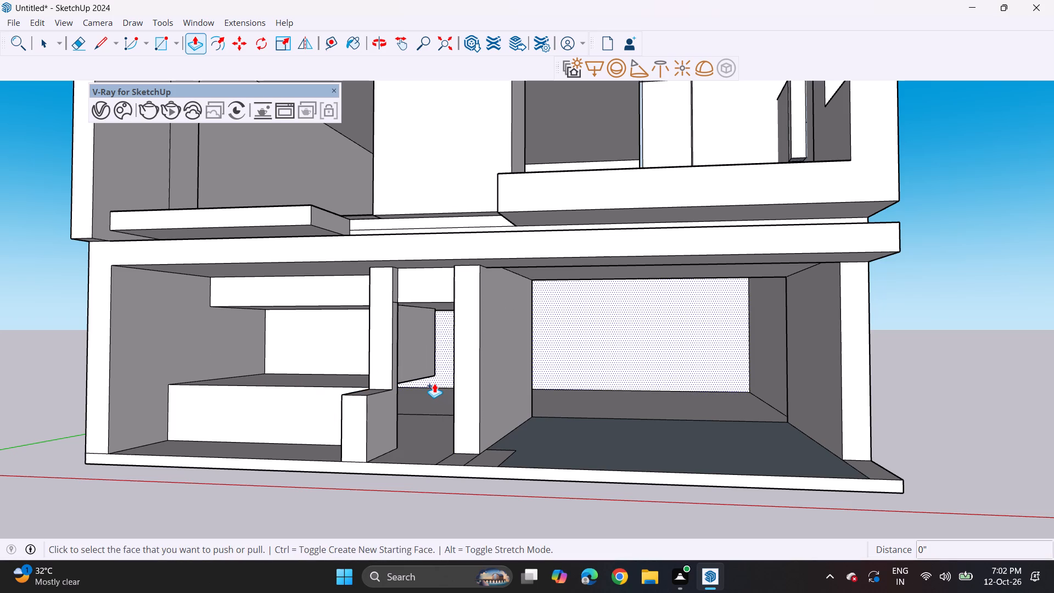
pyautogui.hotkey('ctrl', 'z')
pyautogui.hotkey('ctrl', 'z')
# Erase the upper horizontal line across the room's front wall, keeping the lower line at the low block's height.
pyautogui.moveTo(402, 377); pyautogui.dragTo(395, 378, button='middle')
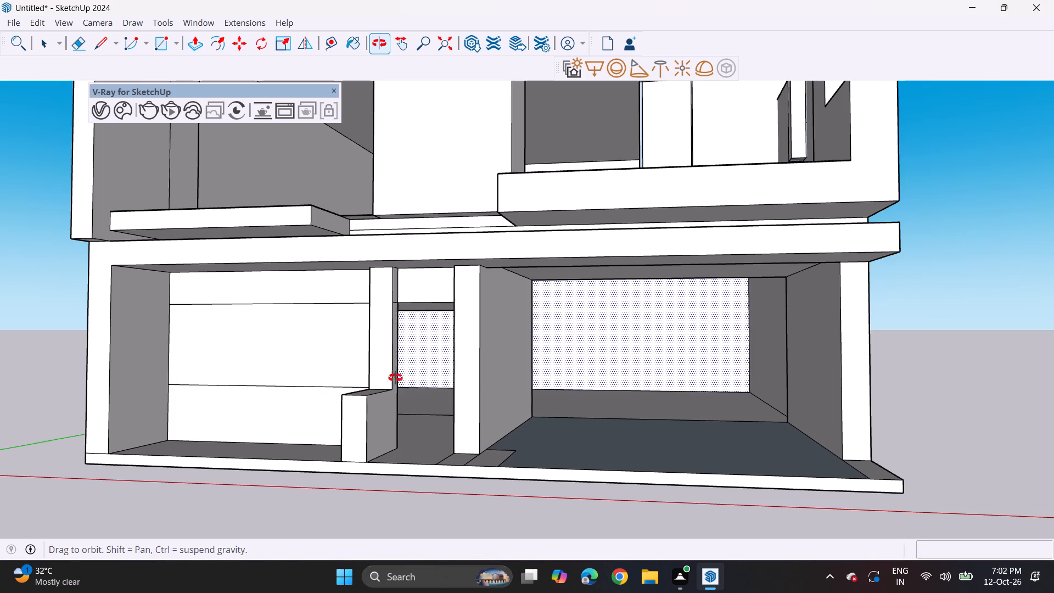
pyautogui.moveTo(395, 378); pyautogui.dragTo(297, 397, button='middle')
pyautogui.scroll(2, 372, 380)
pyautogui.moveTo(494, 379); pyautogui.dragTo(458, 370, button='middle')
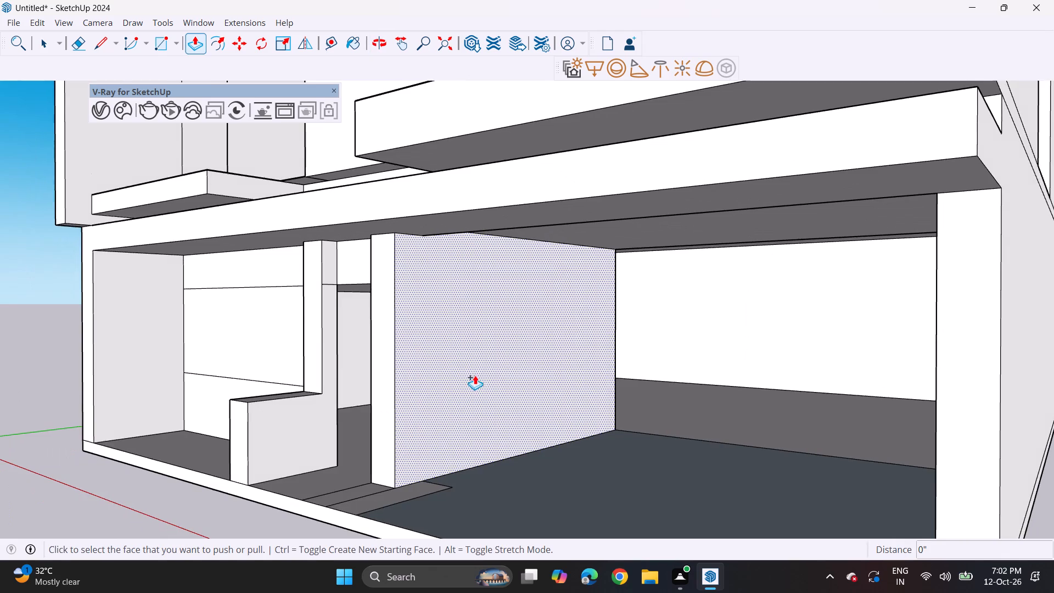
pyautogui.scroll(4, 485, 372)
pyautogui.scroll(1, 527, 353)
pyautogui.scroll(-7, 108, 411)
pyautogui.moveTo(64, 389); pyautogui.dragTo(319, 379, button='middle')
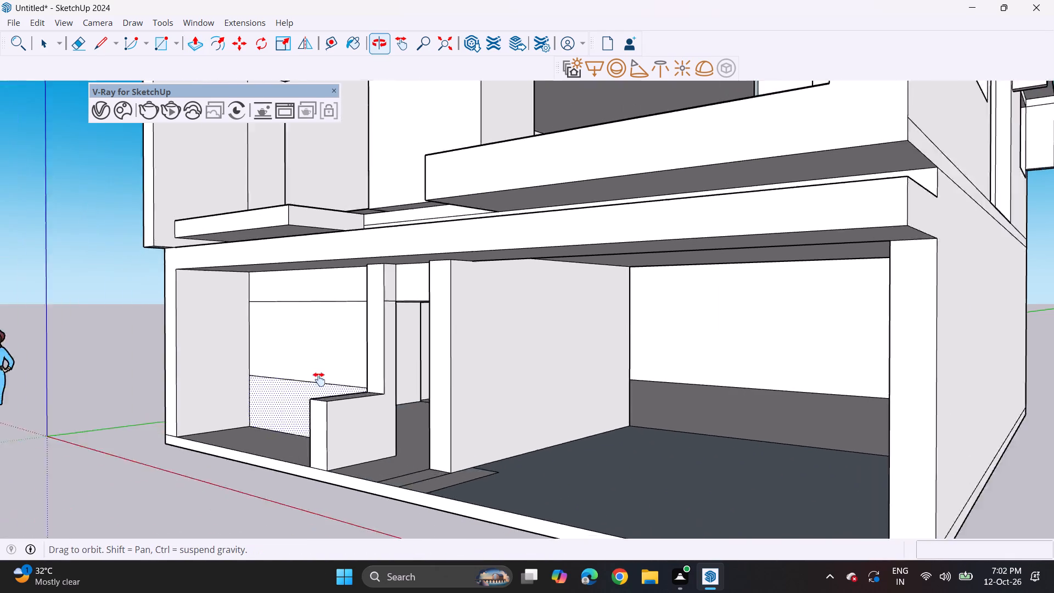
pyautogui.moveTo(319, 379); pyautogui.dragTo(347, 377, button='middle')
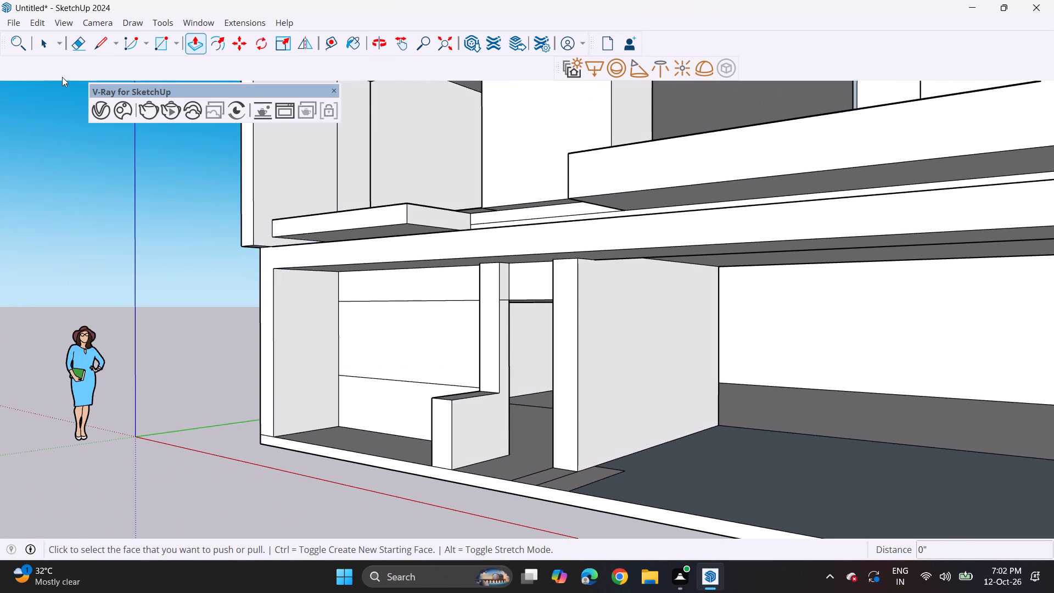
pyautogui.click(83, 52)
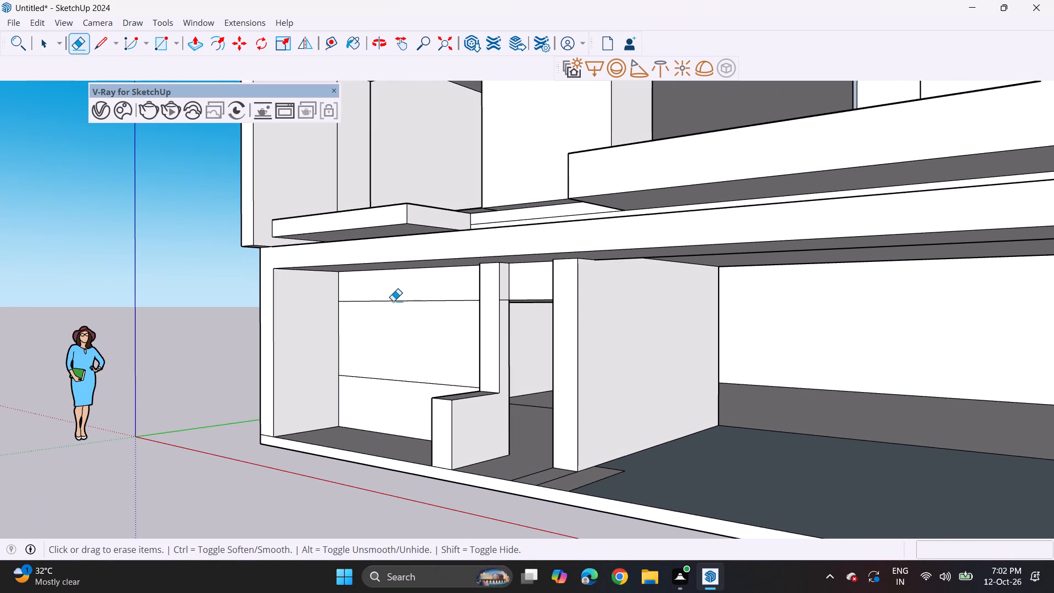
pyautogui.click(393, 301)
# Push the wall panel above the lower line back 3' 8 1/4", and on by about 8' 8 15/16" to the offset limit.
pyautogui.moveTo(382, 299); pyautogui.dragTo(485, 251, button='middle')
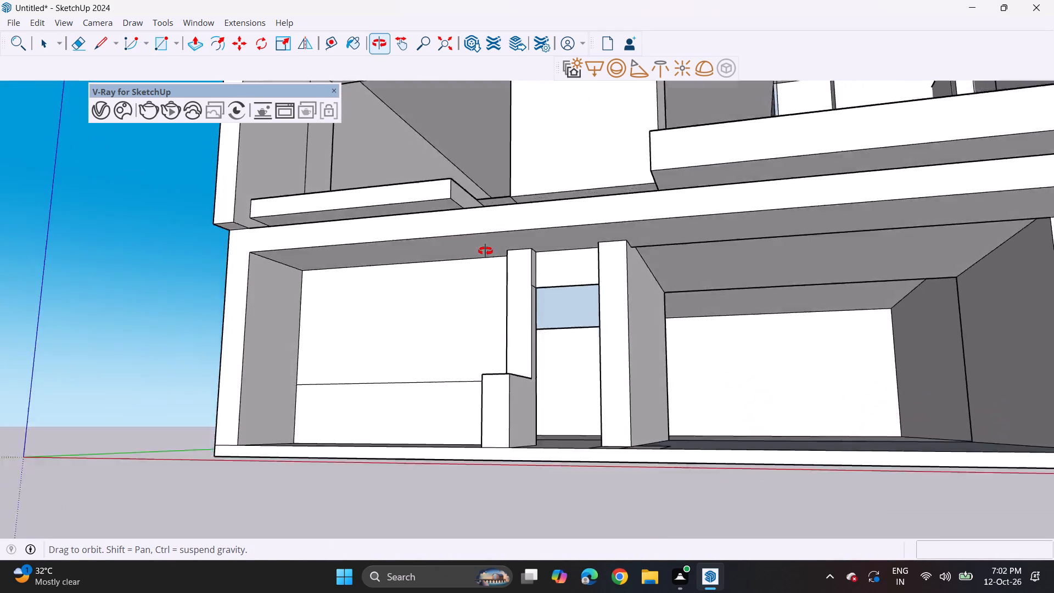
pyautogui.moveTo(485, 251); pyautogui.dragTo(480, 248, button='middle')
pyautogui.click(187, 43)
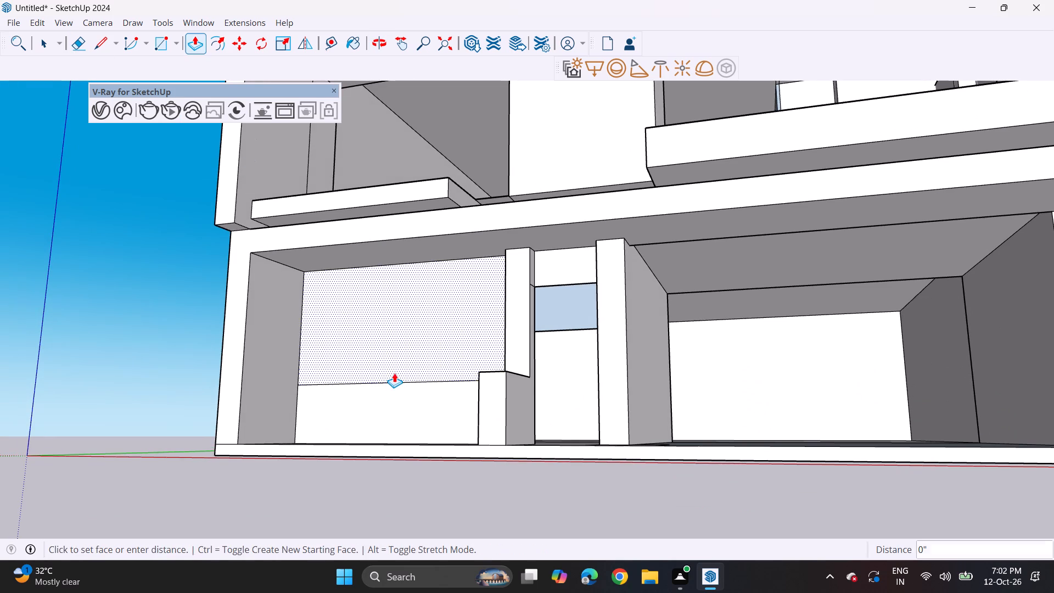
pyautogui.click(394, 373)
pyautogui.click(433, 366)
pyautogui.moveTo(435, 353); pyautogui.dragTo(433, 430, button='middle')
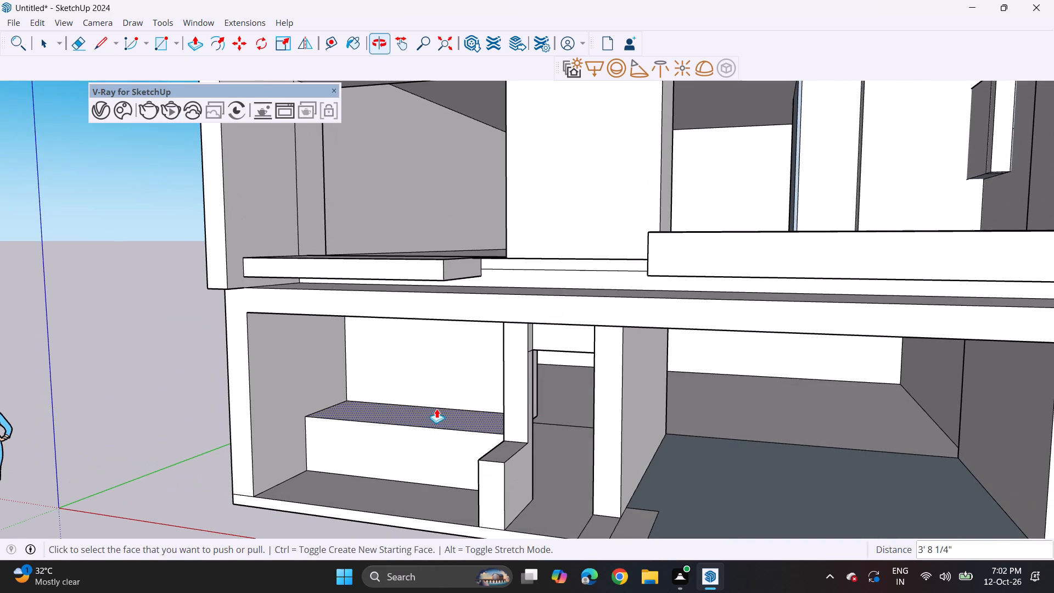
pyautogui.click(438, 396)
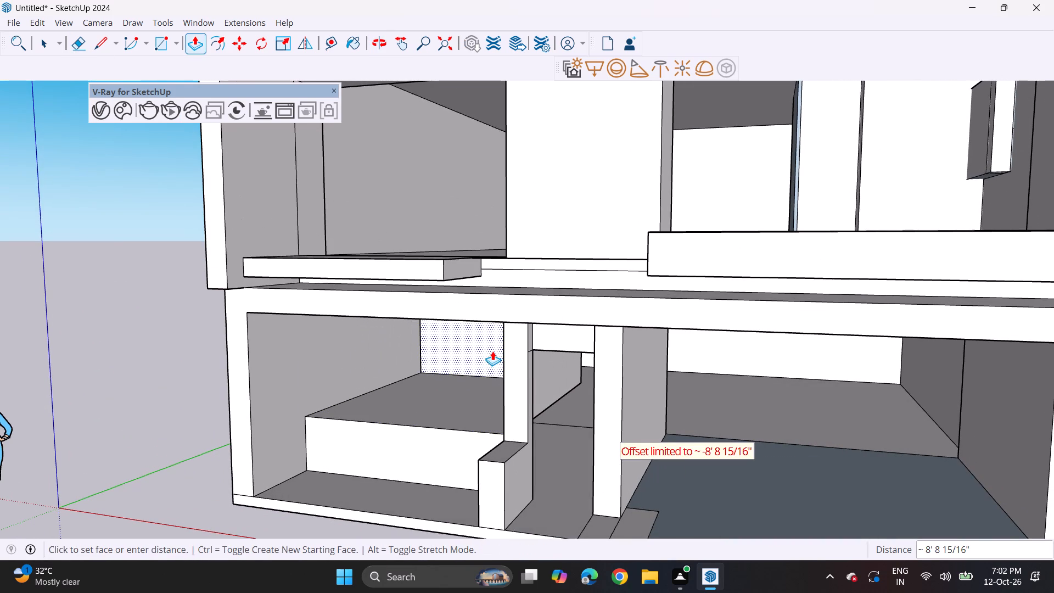
pyautogui.click(736, 352)
# Erase the passage-side edge of the recess's raised floor to remove the floor face behind the low front wall.
pyautogui.moveTo(599, 395); pyautogui.dragTo(536, 327, button='middle')
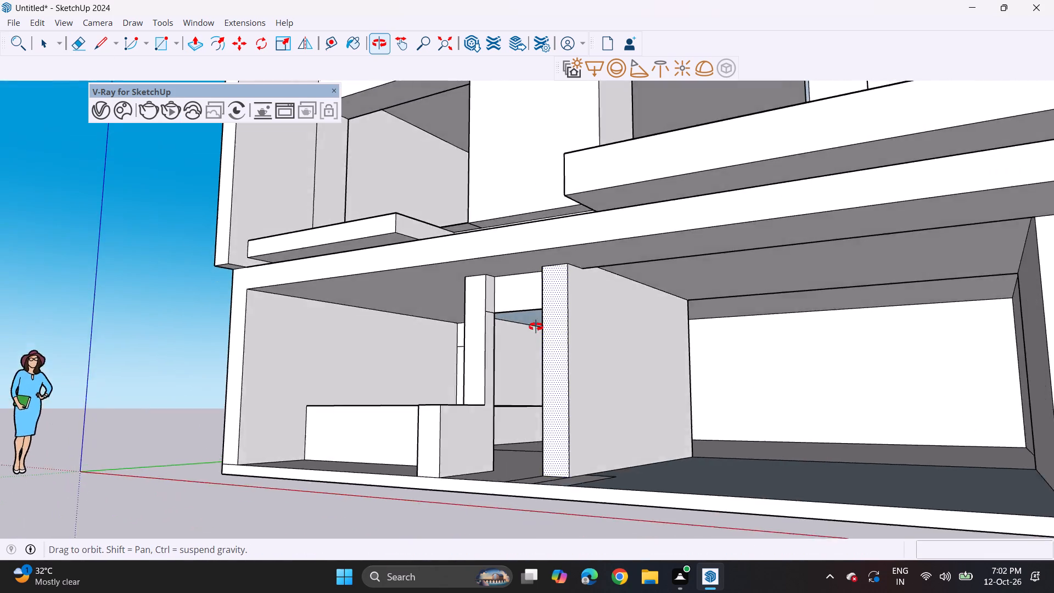
pyautogui.moveTo(536, 327); pyautogui.dragTo(618, 329, button='middle')
pyautogui.moveTo(581, 361); pyautogui.dragTo(460, 340, button='middle')
pyautogui.scroll(2, 471, 430)
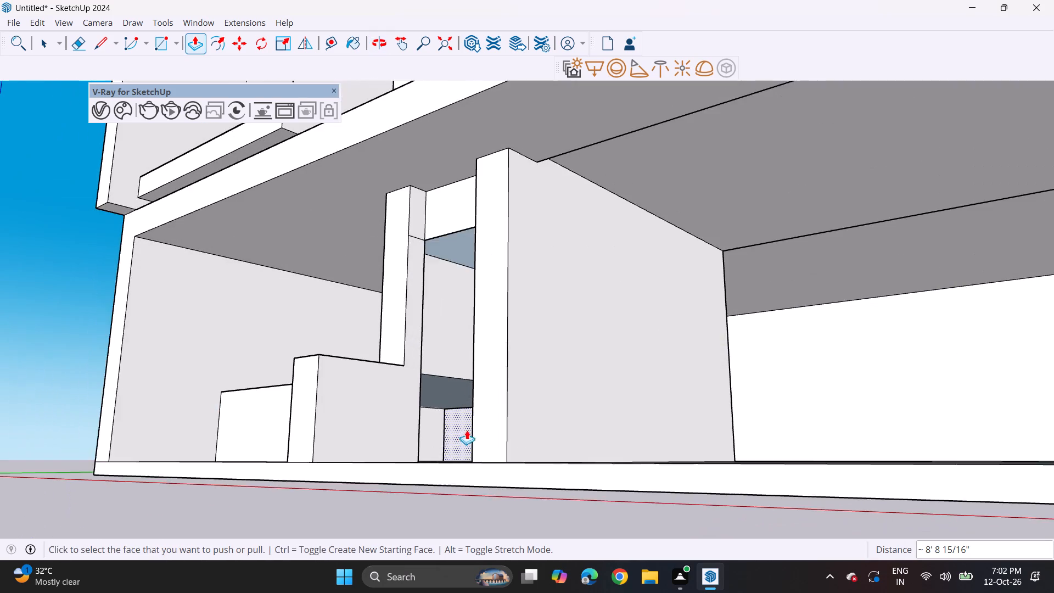
pyautogui.scroll(4, 467, 430)
pyautogui.moveTo(448, 421); pyautogui.dragTo(481, 415, button='middle')
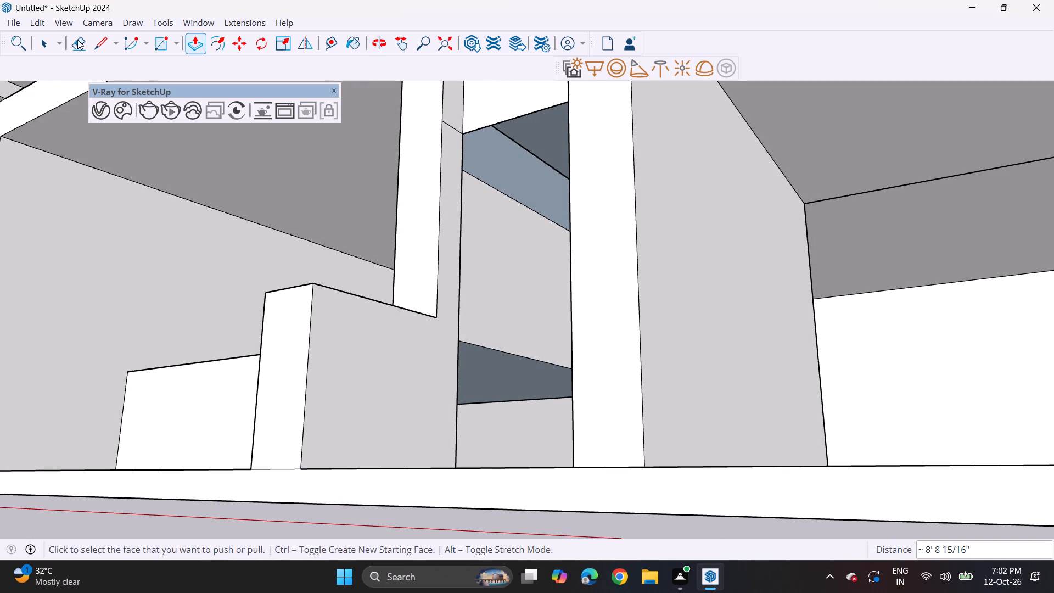
pyautogui.click(77, 40)
pyautogui.click(543, 399)
# Erase the bottom edge and leftover corner edge of the thin partition panel beside the passage to open the room.
pyautogui.moveTo(484, 379); pyautogui.dragTo(512, 391, button='middle')
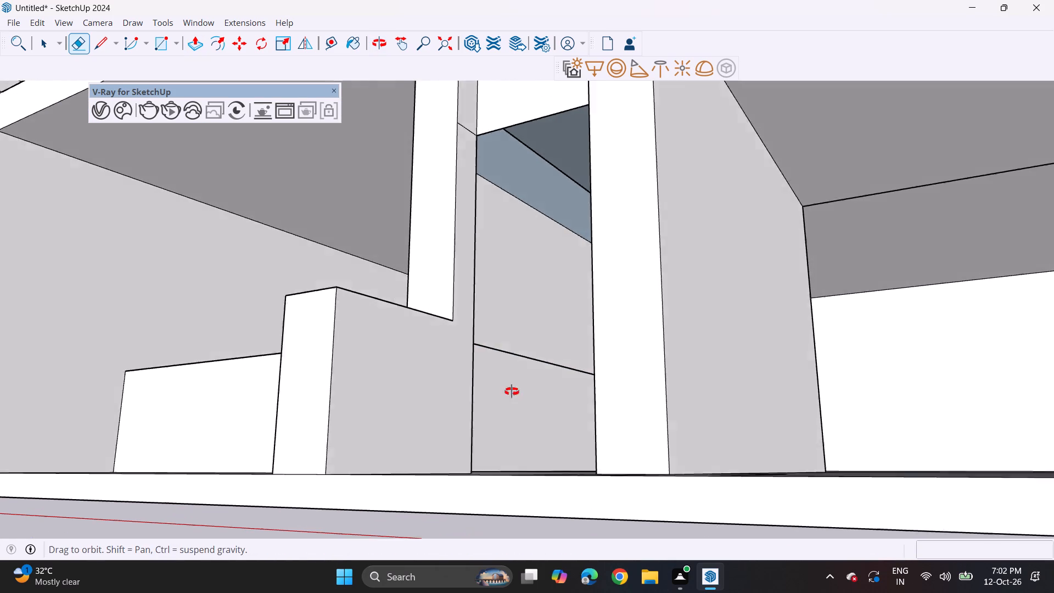
pyautogui.moveTo(512, 391); pyautogui.dragTo(613, 452, button='middle')
pyautogui.moveTo(584, 406); pyautogui.dragTo(536, 400, button='middle')
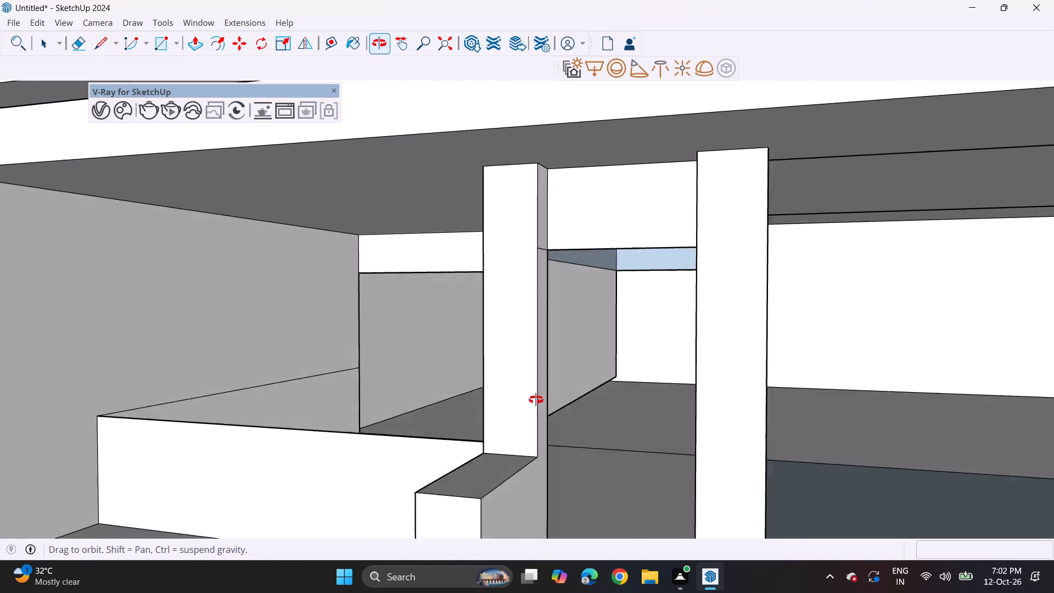
pyautogui.moveTo(536, 400); pyautogui.dragTo(525, 417, button='middle')
pyautogui.scroll(-2, 497, 451)
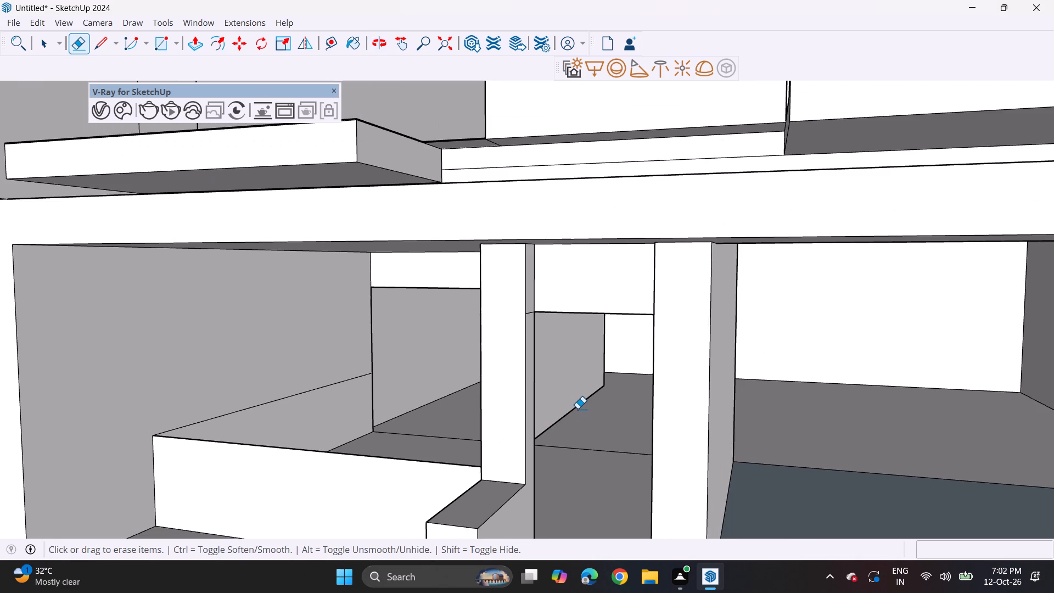
pyautogui.click(578, 409)
pyautogui.click(606, 377)
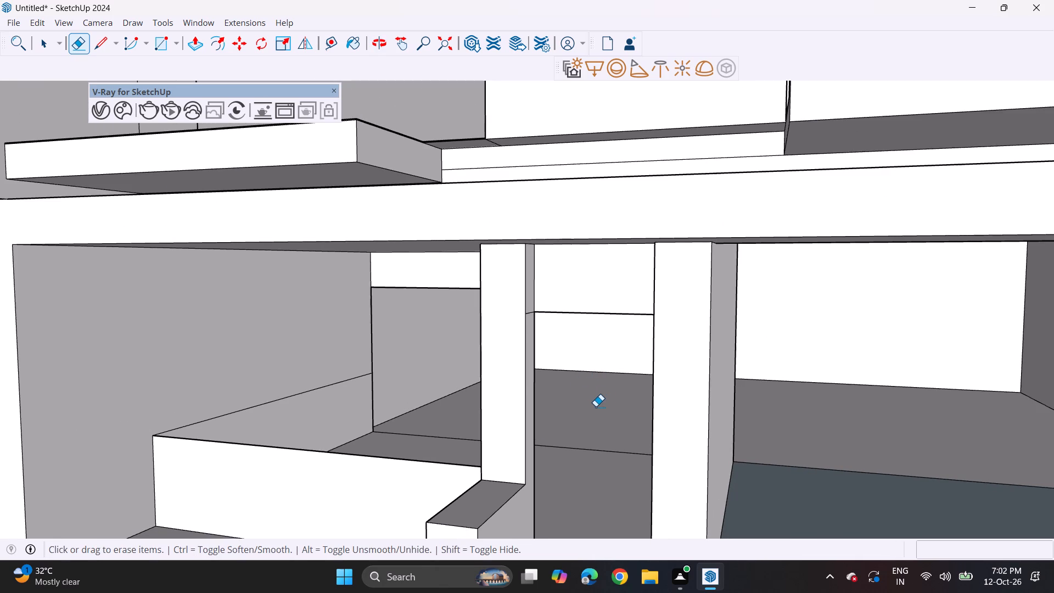
# Erase the bottom edge of the wall panel hanging from the ceiling at the back of the room behind the low wall.
pyautogui.scroll(-3, 591, 404)
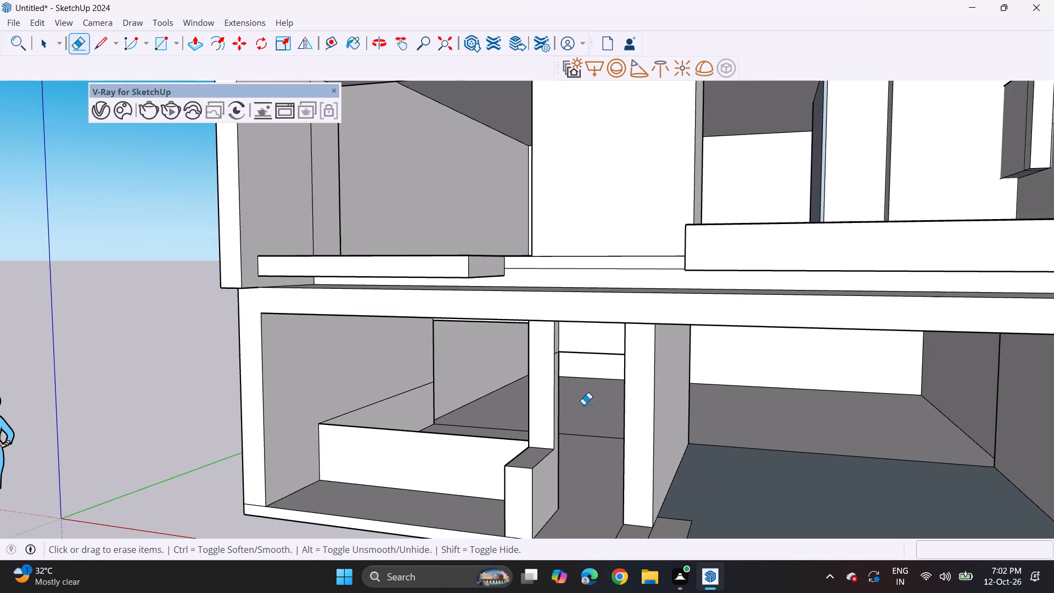
pyautogui.moveTo(560, 435); pyautogui.dragTo(553, 401, button='middle')
pyautogui.click(507, 331)
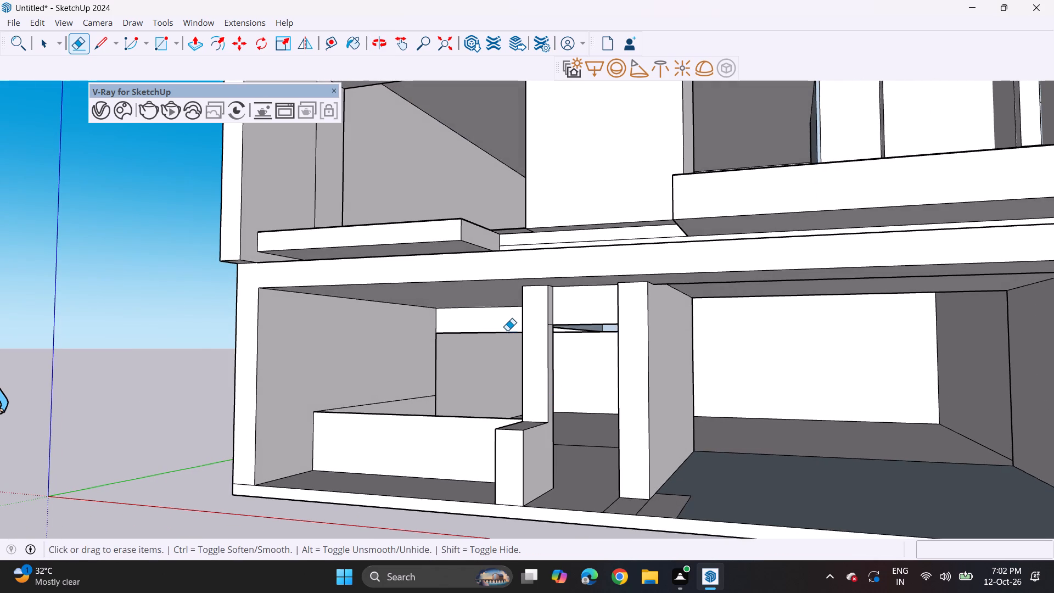
pyautogui.click(507, 331)
pyautogui.click(510, 329)
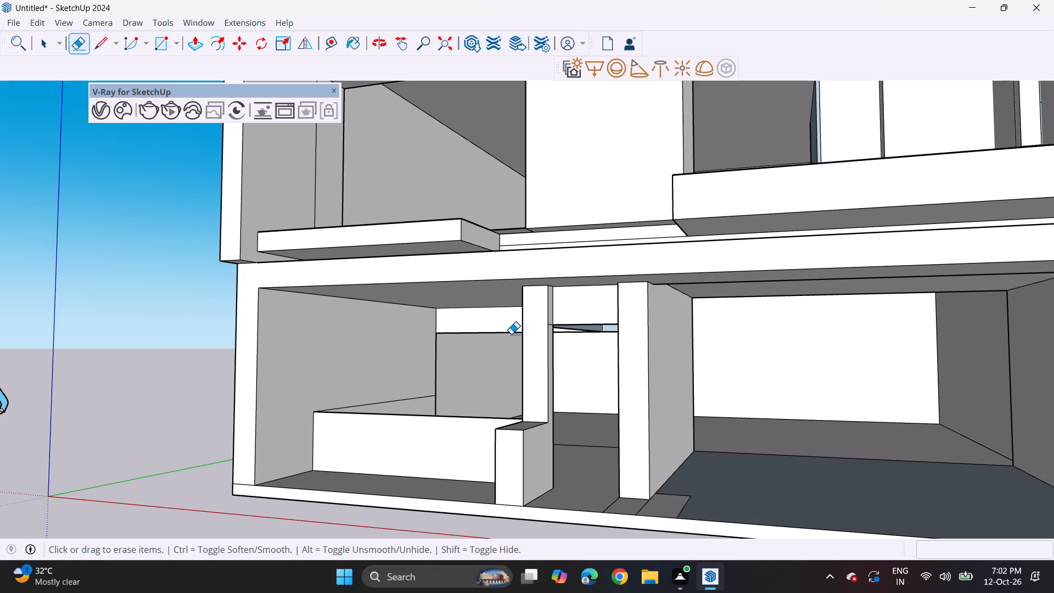
pyautogui.click(511, 334)
pyautogui.scroll(-1, 558, 355)
pyautogui.moveTo(558, 355); pyautogui.dragTo(625, 325, button='middle')
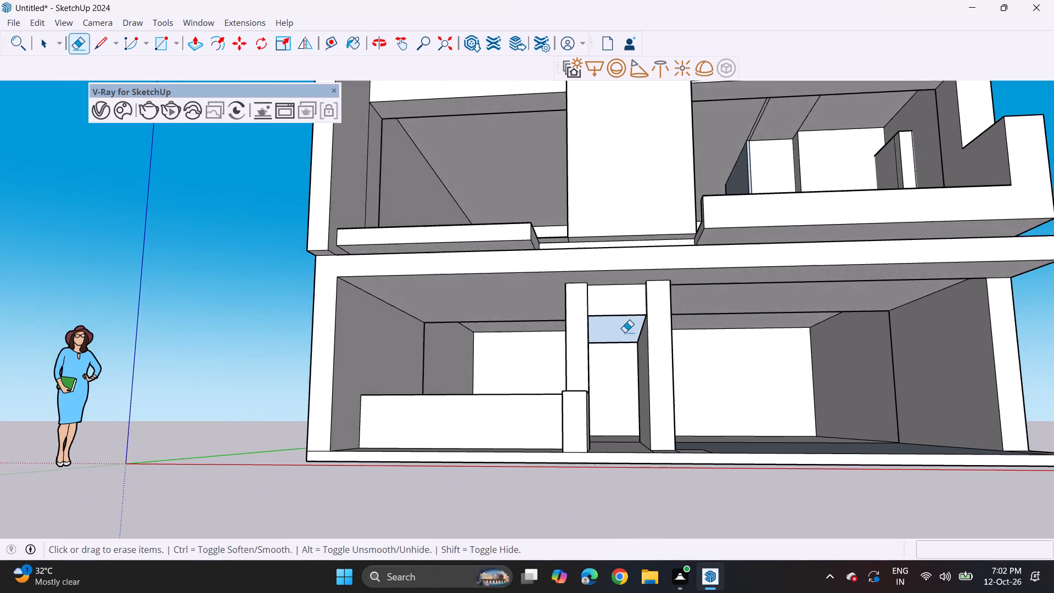
# Push/Pull the rear ceiling face of the ground floor by 1' 2 7/8".
pyautogui.moveTo(620, 348); pyautogui.dragTo(614, 314, button='middle')
pyautogui.scroll(3, 614, 315)
pyautogui.moveTo(611, 320); pyautogui.dragTo(614, 276, button='middle')
pyautogui.press('space')
pyautogui.write('p')
pyautogui.click(611, 249)
pyautogui.press('Escape')
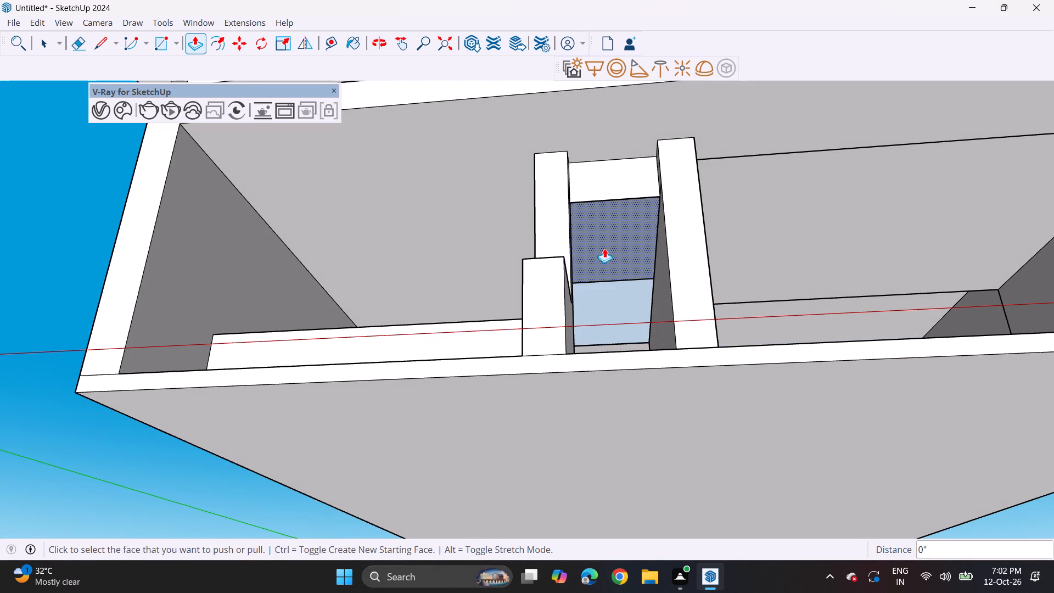
pyautogui.click(604, 248)
pyautogui.moveTo(592, 283); pyautogui.dragTo(592, 338, button='middle')
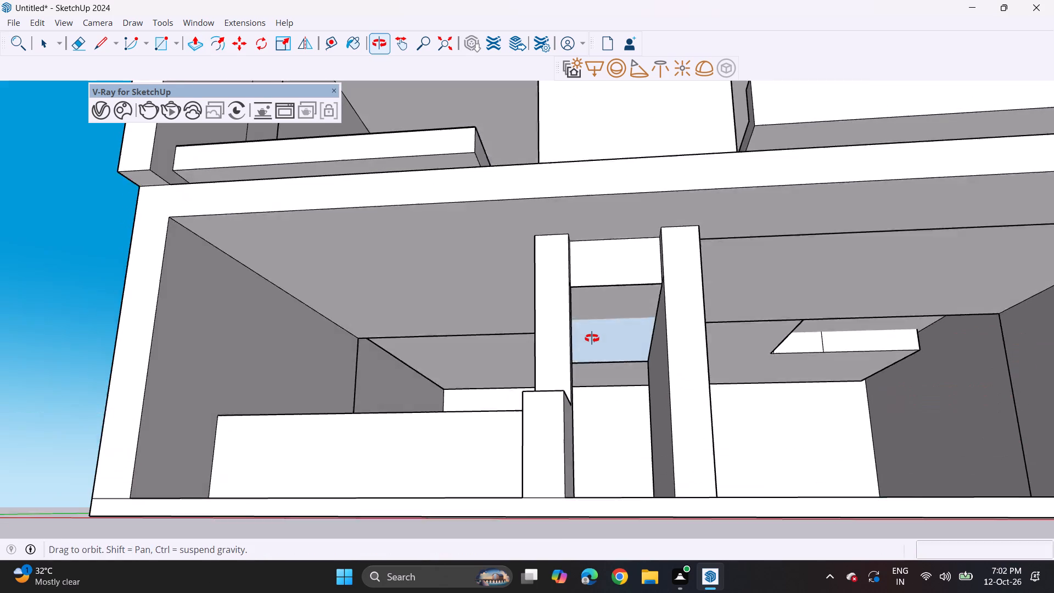
pyautogui.moveTo(592, 338); pyautogui.dragTo(592, 340, button='middle')
pyautogui.click(592, 302)
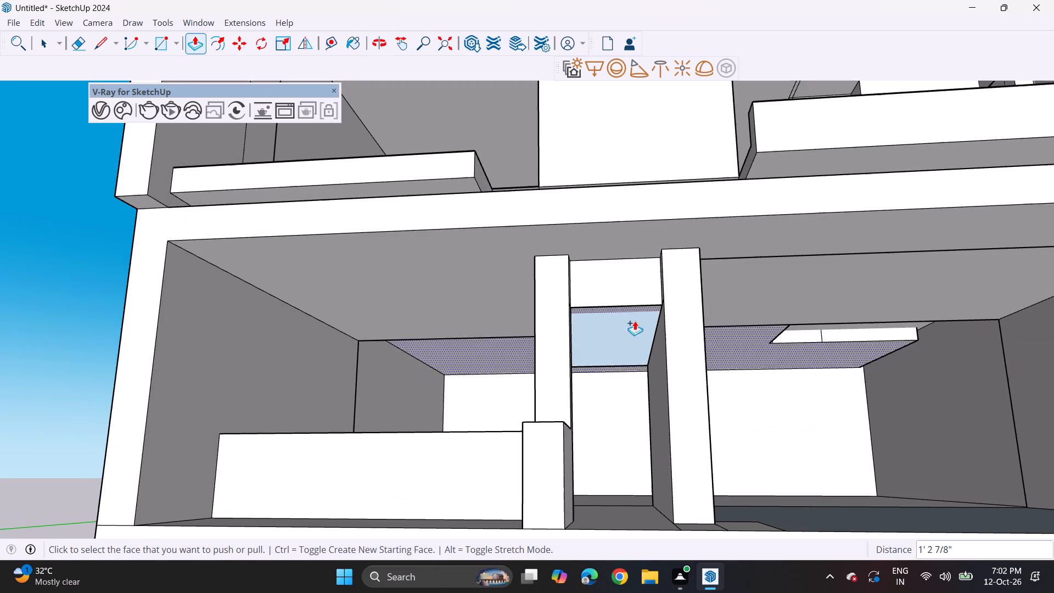
# Pull the low front wall's outer face outward 1' 4", and slightly further out in a second pull.
pyautogui.scroll(-9, 656, 323)
pyautogui.moveTo(672, 354); pyautogui.dragTo(540, 403, button='middle')
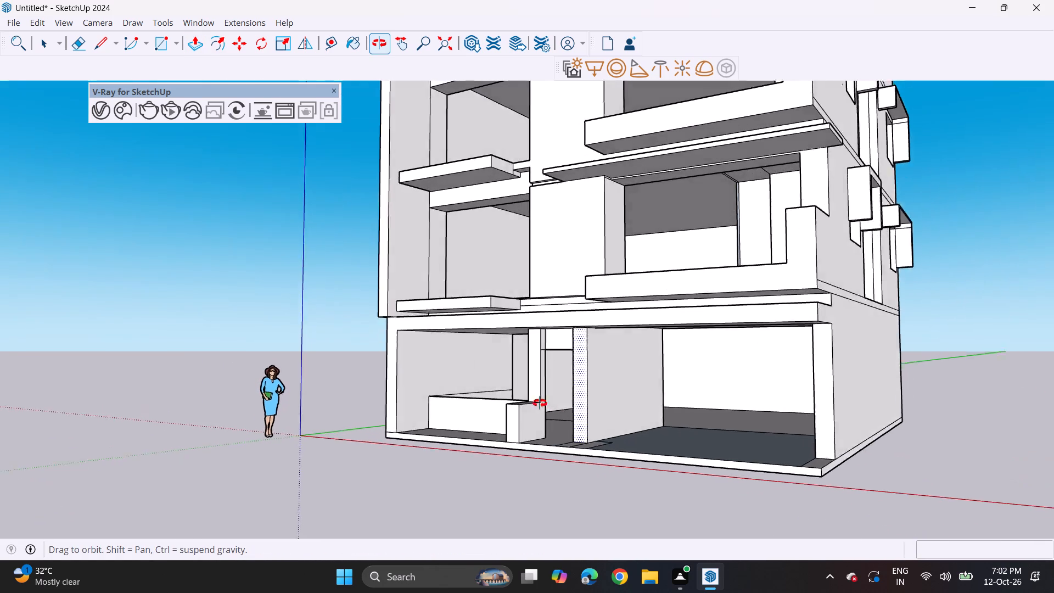
pyautogui.moveTo(540, 403); pyautogui.dragTo(573, 410, button='middle')
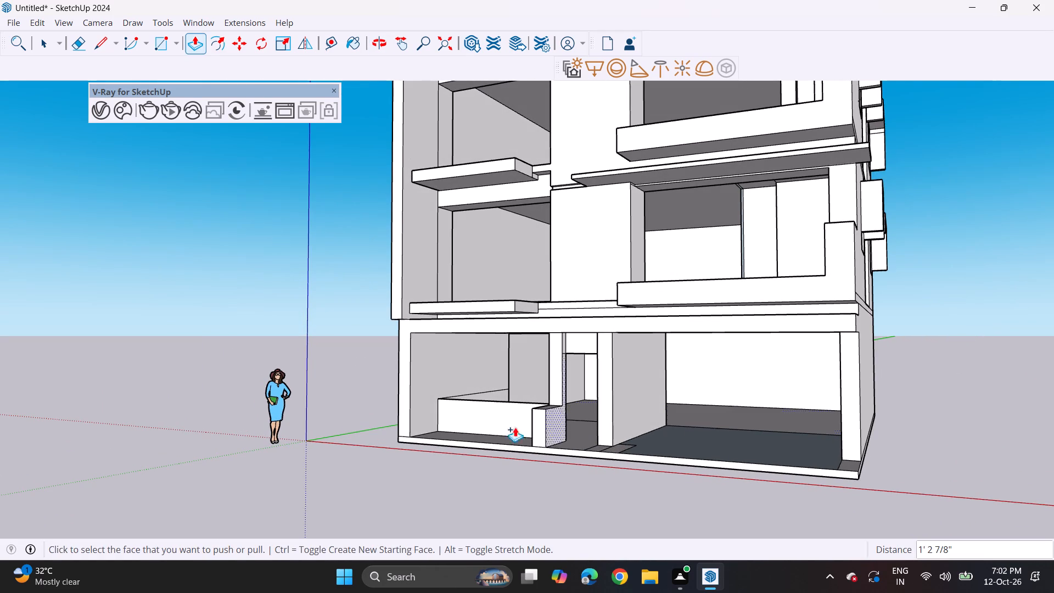
pyautogui.scroll(3, 450, 422)
pyautogui.click(449, 421)
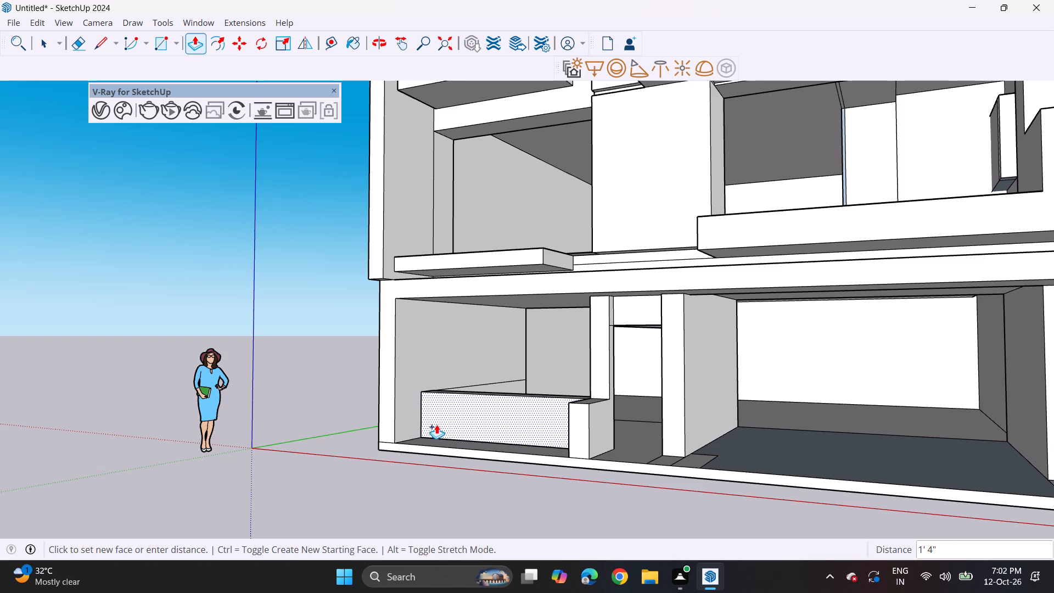
pyautogui.click(436, 424)
pyautogui.moveTo(498, 423); pyautogui.dragTo(489, 512, button='middle')
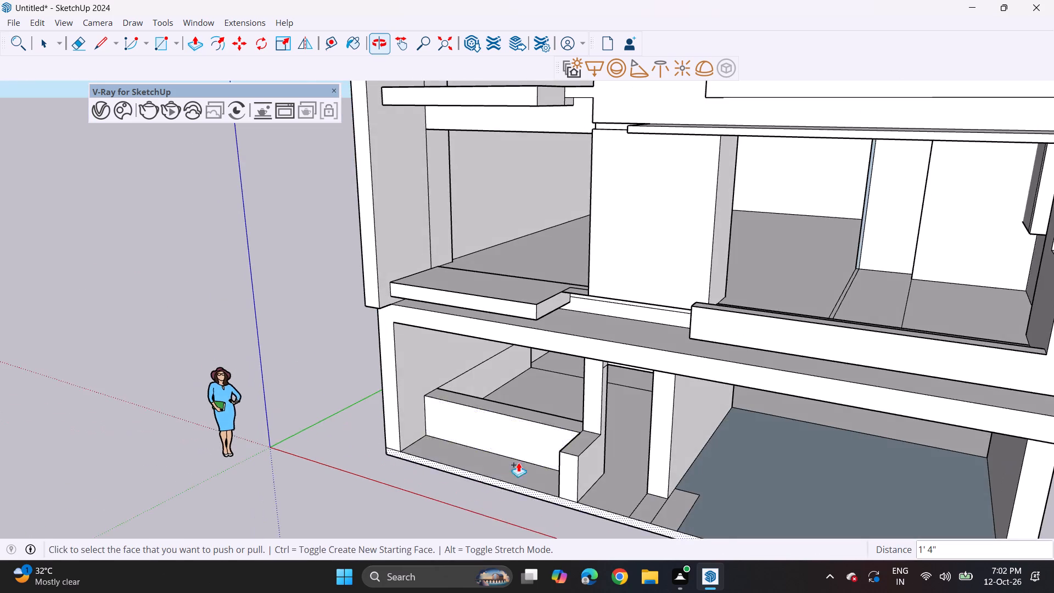
pyautogui.scroll(2, 539, 417)
pyautogui.click(515, 428)
pyautogui.click(514, 441)
# Push the low front wall's inner face 1' 4" toward the outside to thin the wall.
pyautogui.moveTo(535, 411); pyautogui.dragTo(528, 421, button='middle')
pyautogui.scroll(5, 544, 413)
pyautogui.scroll(3, 698, 375)
pyautogui.moveTo(694, 375); pyautogui.dragTo(665, 367, button='middle')
pyautogui.moveTo(672, 363); pyautogui.dragTo(174, 326, button='middle')
pyautogui.click(348, 340)
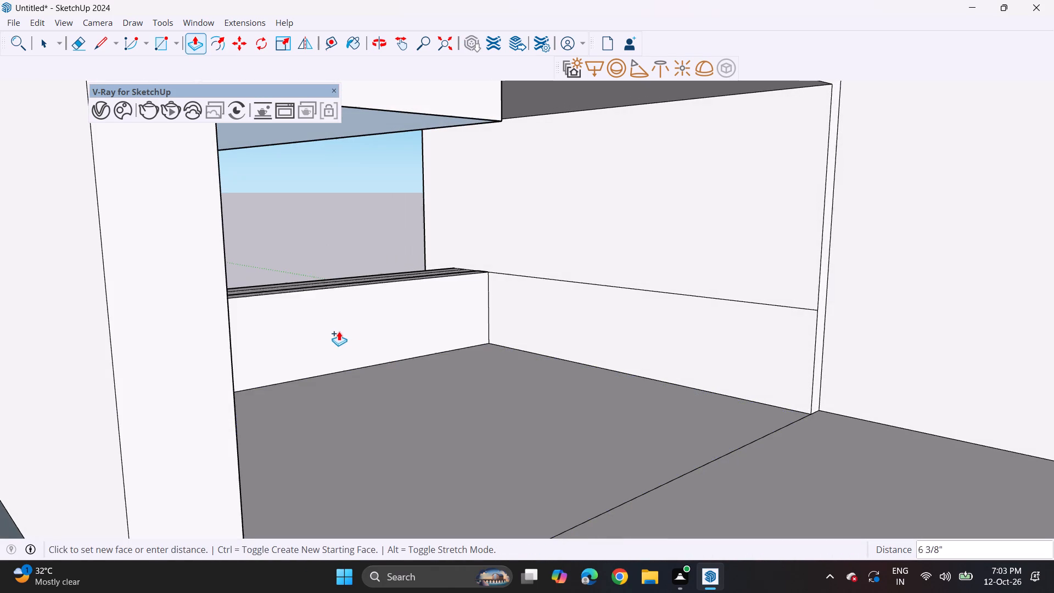
pyautogui.click(327, 318)
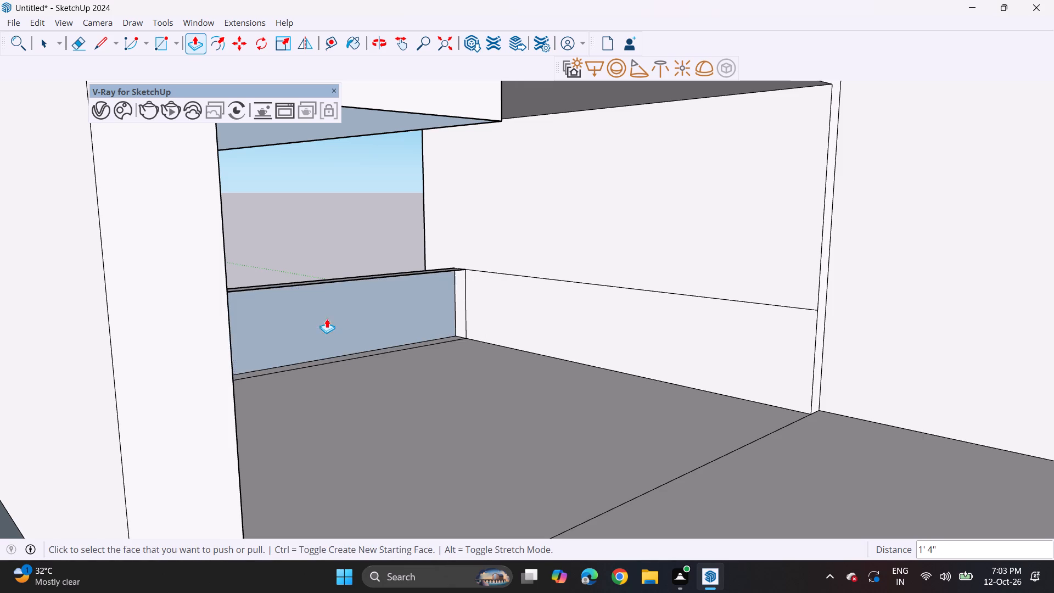
# Erase the leftover horizontal line on the room's side wall behind the low front wall.
pyautogui.moveTo(326, 352); pyautogui.dragTo(858, 355, button='middle')
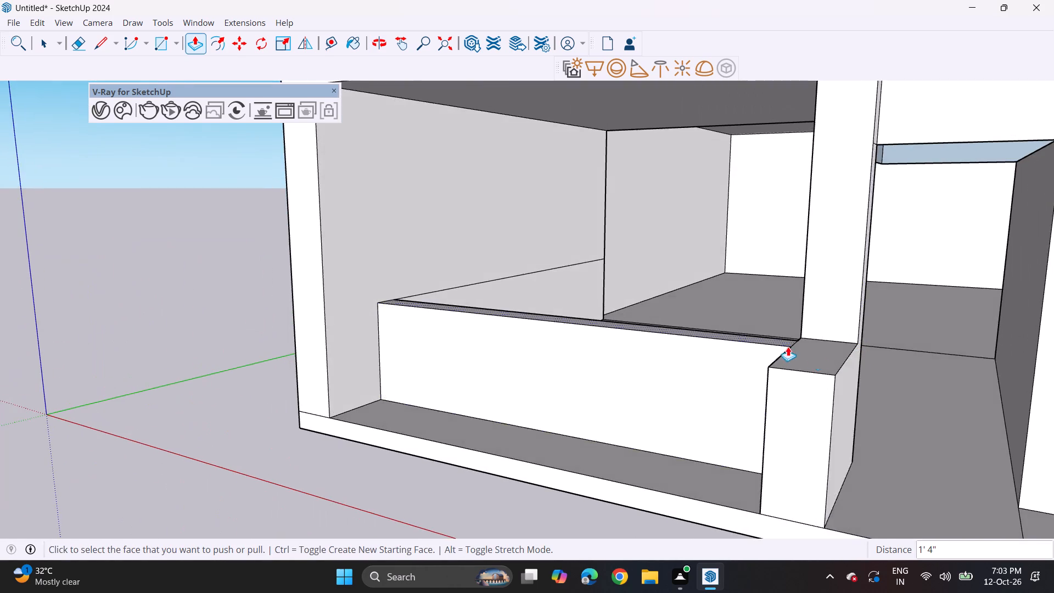
pyautogui.scroll(-7, 786, 346)
pyautogui.keyDown('shift'); pyautogui.moveTo(676, 371); pyautogui.dragTo(427, 404, button='middle'); pyautogui.keyUp('shift')
pyautogui.moveTo(320, 424); pyautogui.dragTo(339, 415, button='middle')
pyautogui.click(75, 45)
pyautogui.click(389, 335)
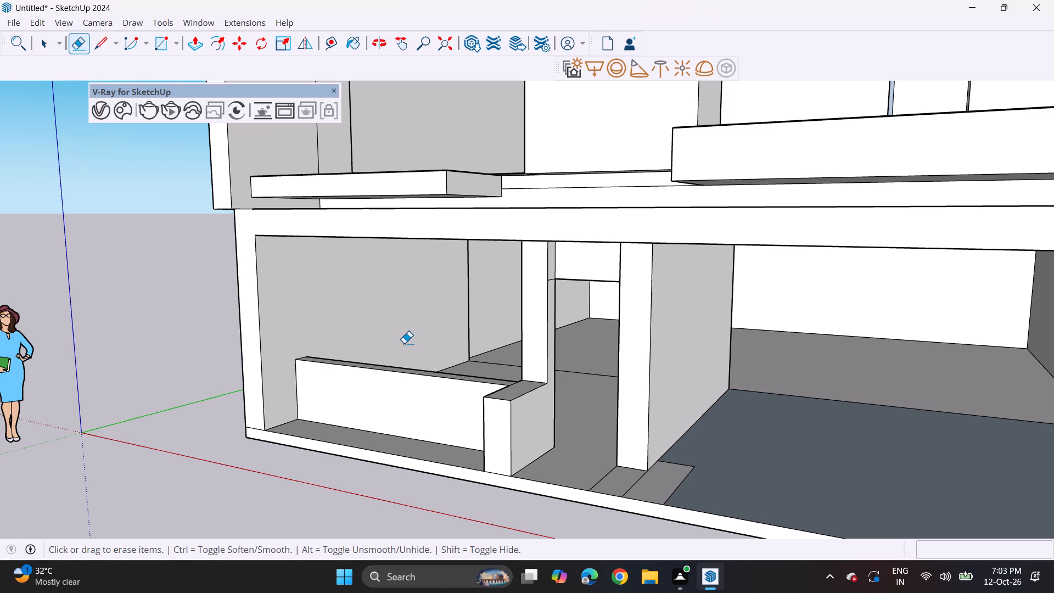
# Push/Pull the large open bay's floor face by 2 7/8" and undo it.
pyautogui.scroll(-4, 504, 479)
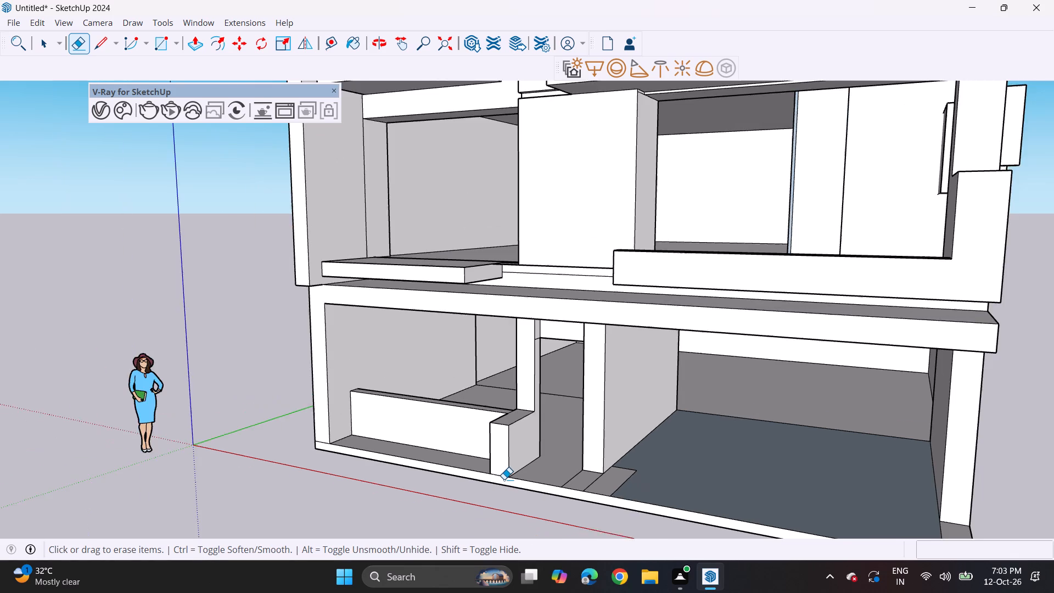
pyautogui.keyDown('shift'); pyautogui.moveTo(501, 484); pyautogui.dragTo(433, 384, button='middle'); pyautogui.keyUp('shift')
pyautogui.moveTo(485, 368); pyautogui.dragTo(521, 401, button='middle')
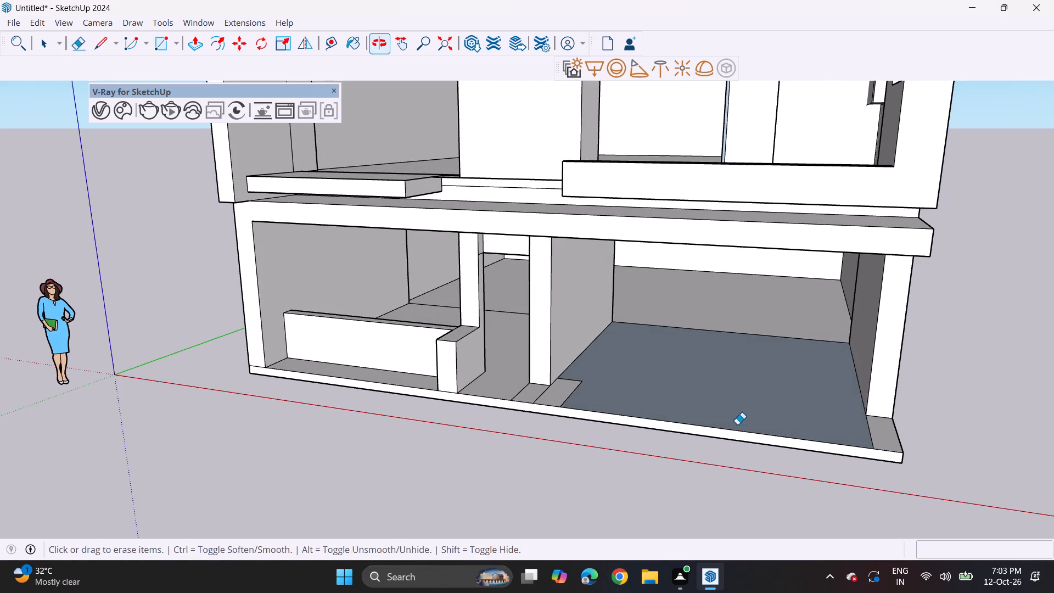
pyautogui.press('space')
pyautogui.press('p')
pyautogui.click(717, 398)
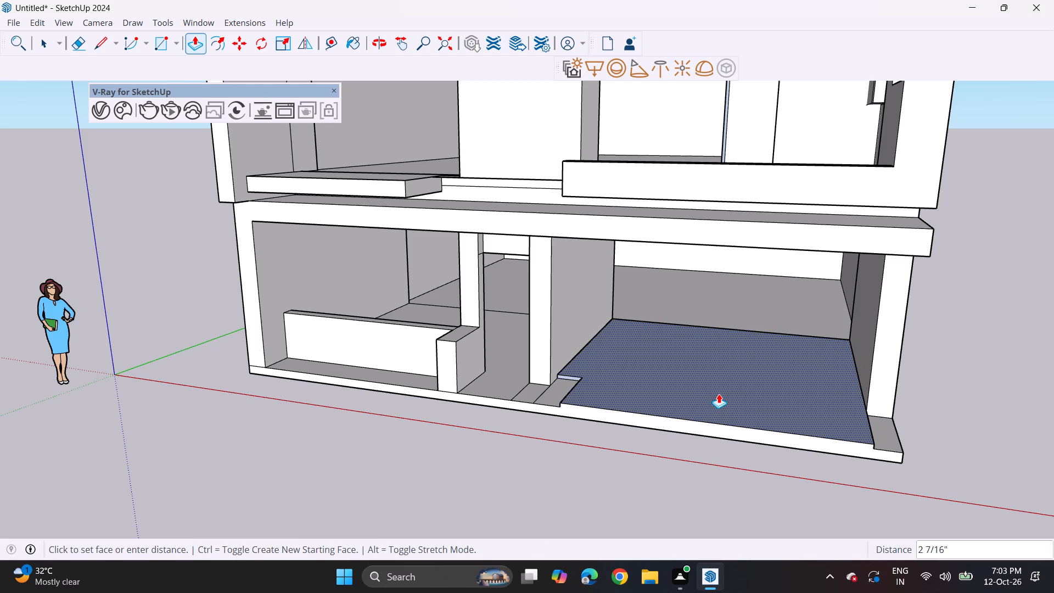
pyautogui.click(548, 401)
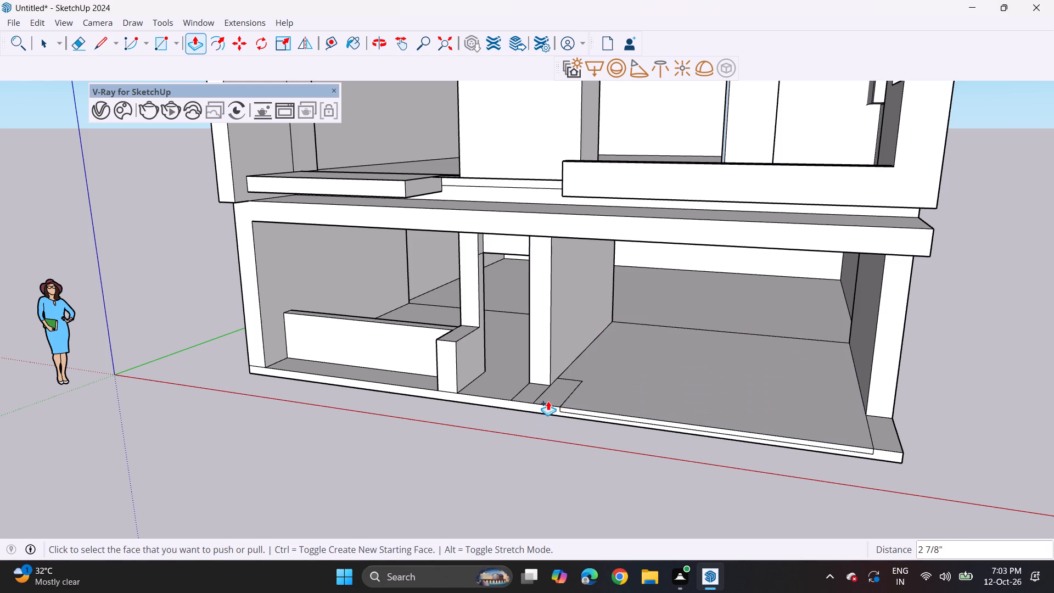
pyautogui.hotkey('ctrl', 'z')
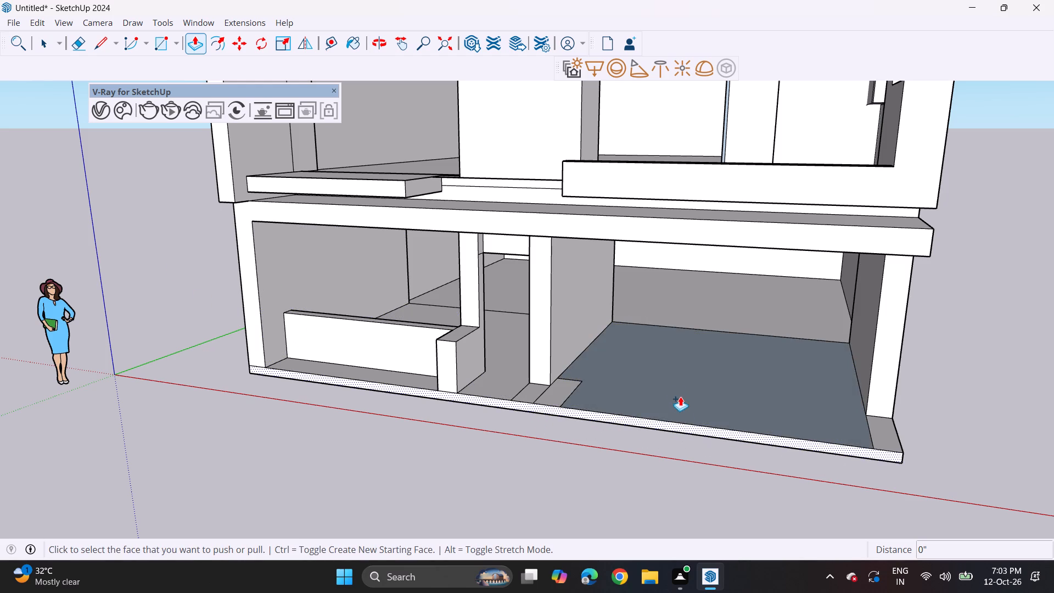
# Push/Pull the large open bay's floor face to sit level with the entrance floor beside the column.
pyautogui.click(678, 389)
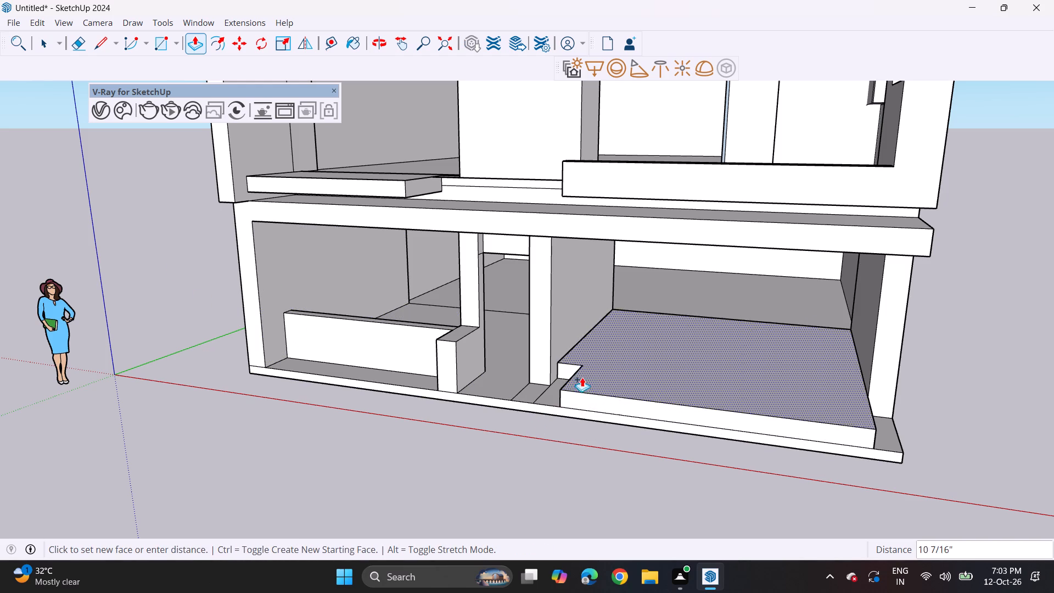
pyautogui.click(550, 384)
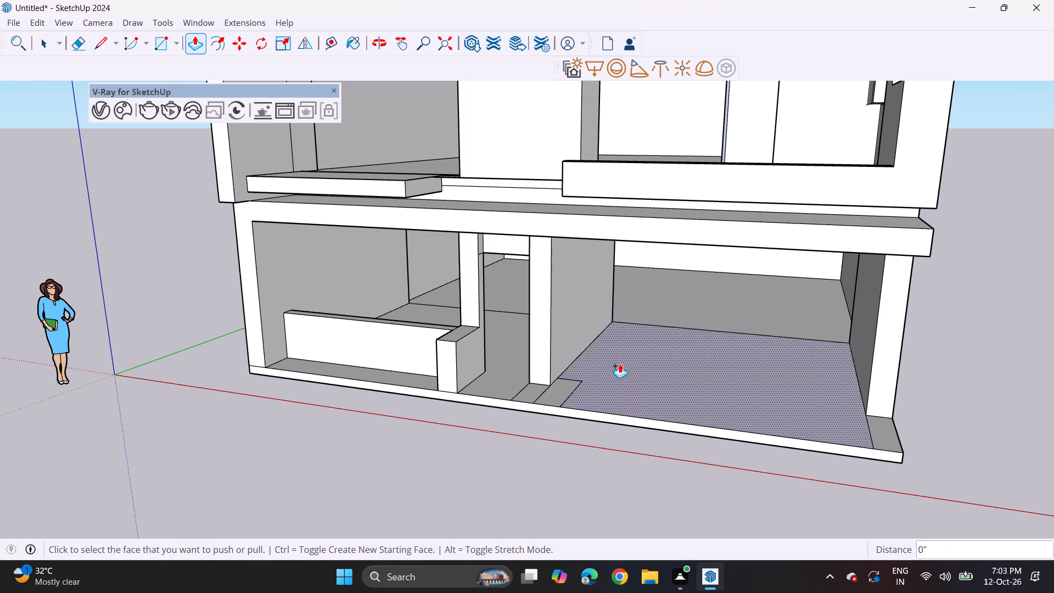
# Erase the leftover edges of the small floor rectangle beside the column at the open bay's front corner.
pyautogui.click(82, 44)
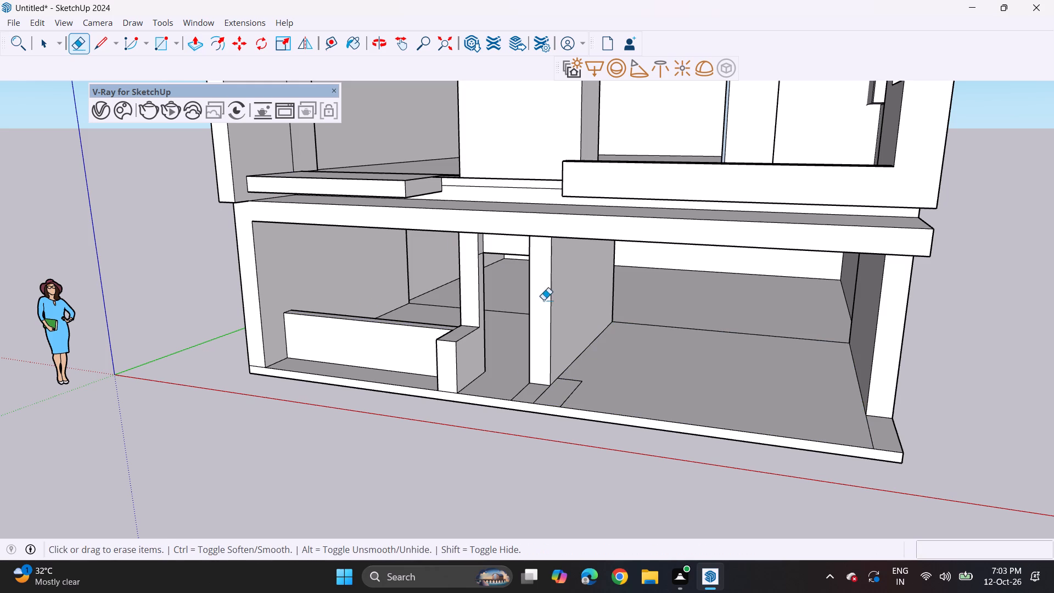
pyautogui.click(579, 388)
pyautogui.click(579, 384)
pyautogui.doubleClick(580, 378)
pyautogui.moveTo(579, 380); pyautogui.dragTo(576, 388)
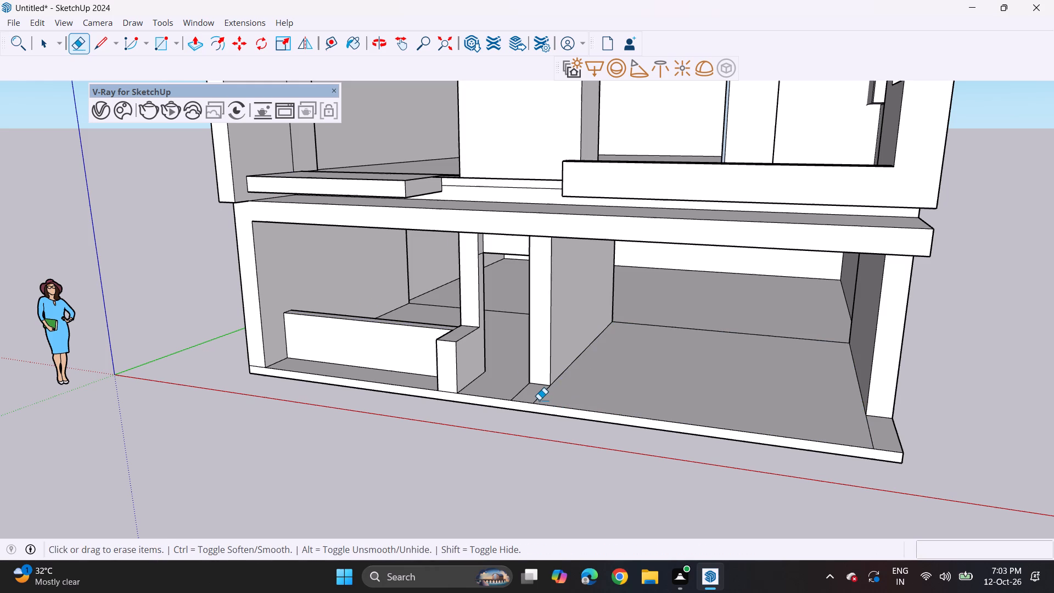
# Draw a line across the column's front face near its base and extrude the lower portion forward about 6' 10 9/16".
pyautogui.click(99, 43)
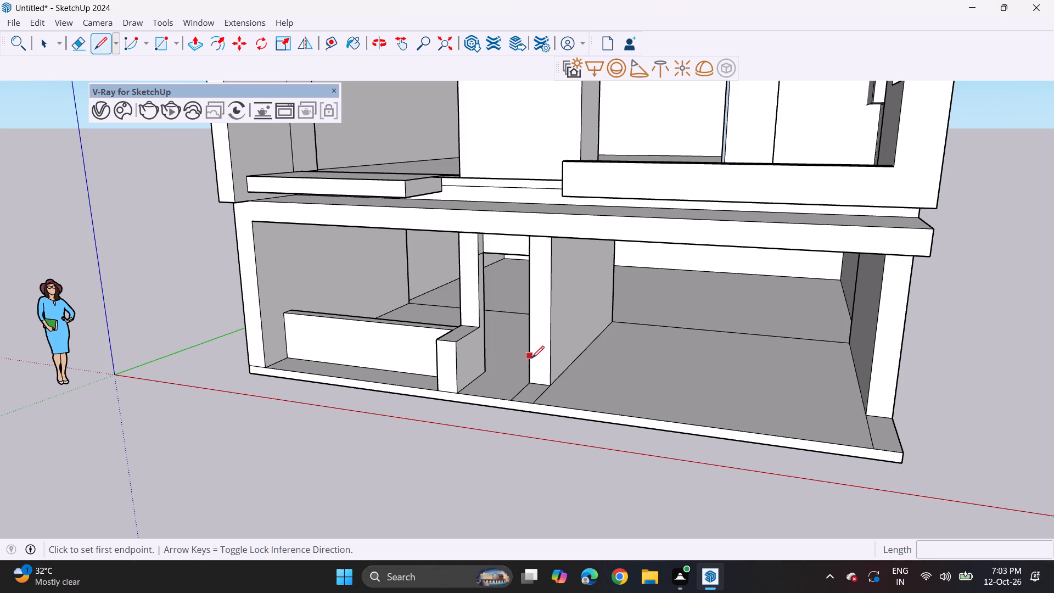
pyautogui.click(532, 367)
pyautogui.click(553, 369)
pyautogui.moveTo(587, 394); pyautogui.dragTo(546, 396, button='middle')
pyautogui.click(195, 37)
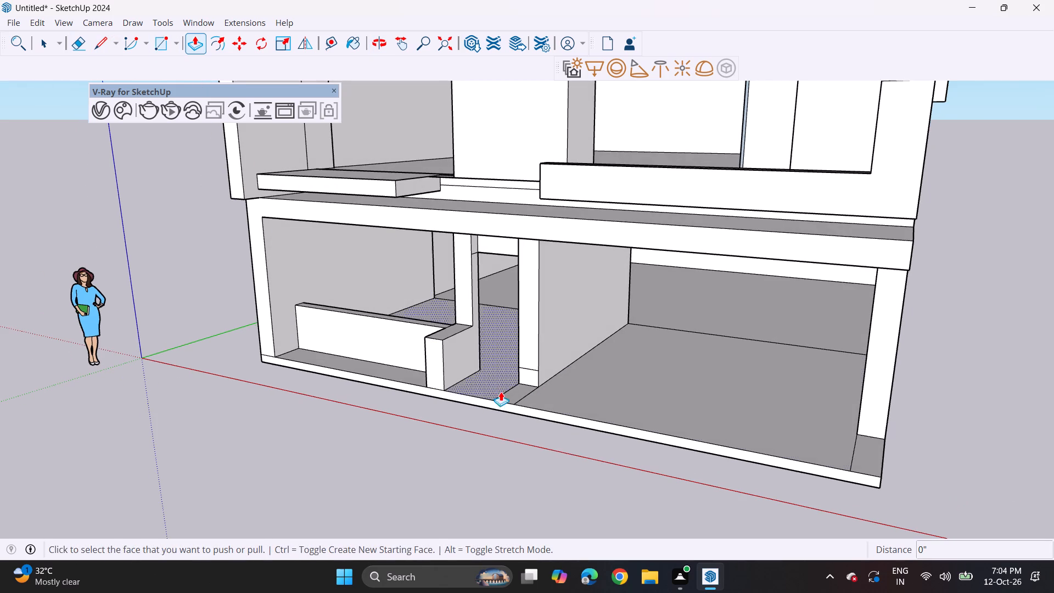
pyautogui.click(532, 383)
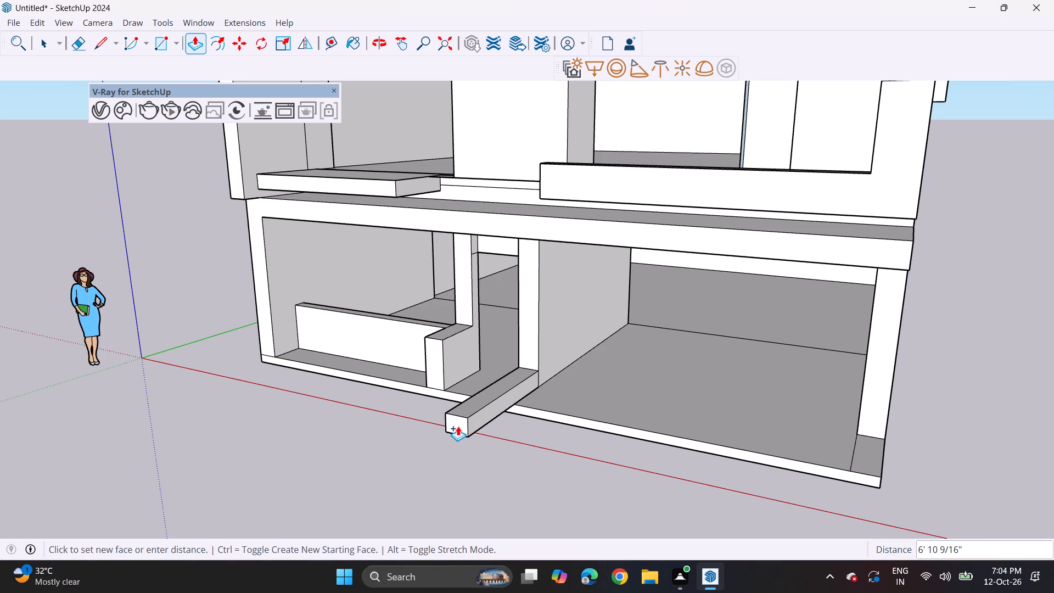
pyautogui.click(456, 427)
# Pull the underside of the projecting low wall down 5 9/16".
pyautogui.moveTo(516, 427); pyautogui.dragTo(491, 278, button='middle')
pyautogui.click(464, 322)
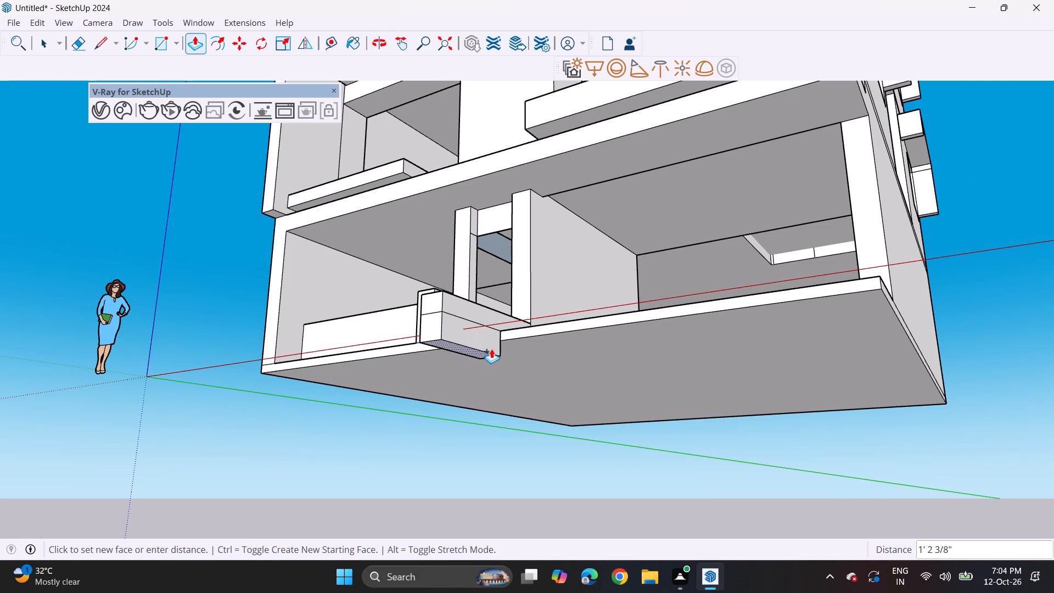
pyautogui.click(510, 354)
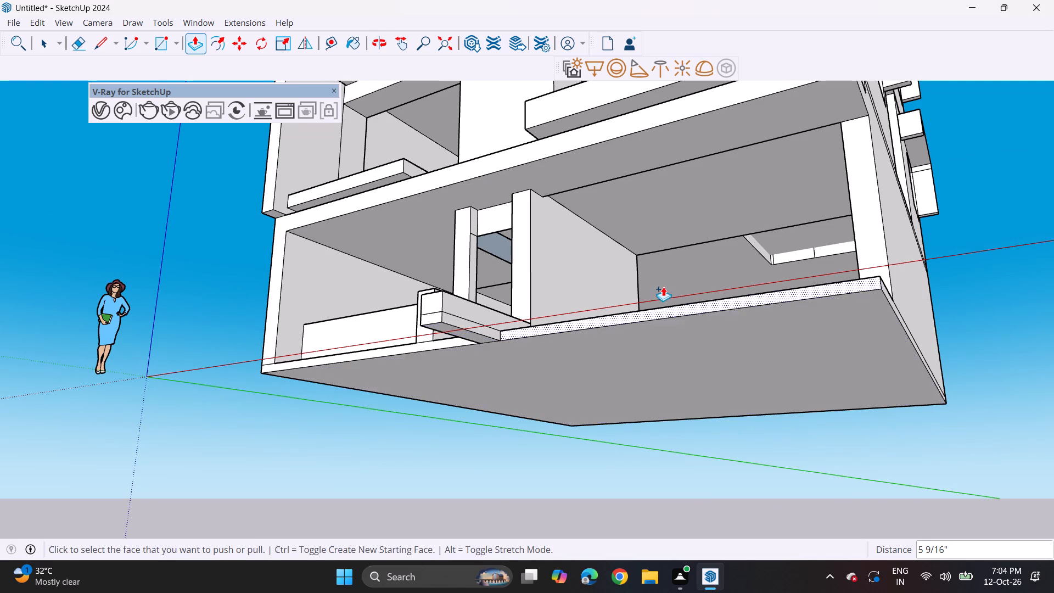
# Push the floor slab's front edge along the open bay back 2' 8 1/16" to the column's front corner.
pyautogui.moveTo(663, 287); pyautogui.dragTo(633, 387, button='middle')
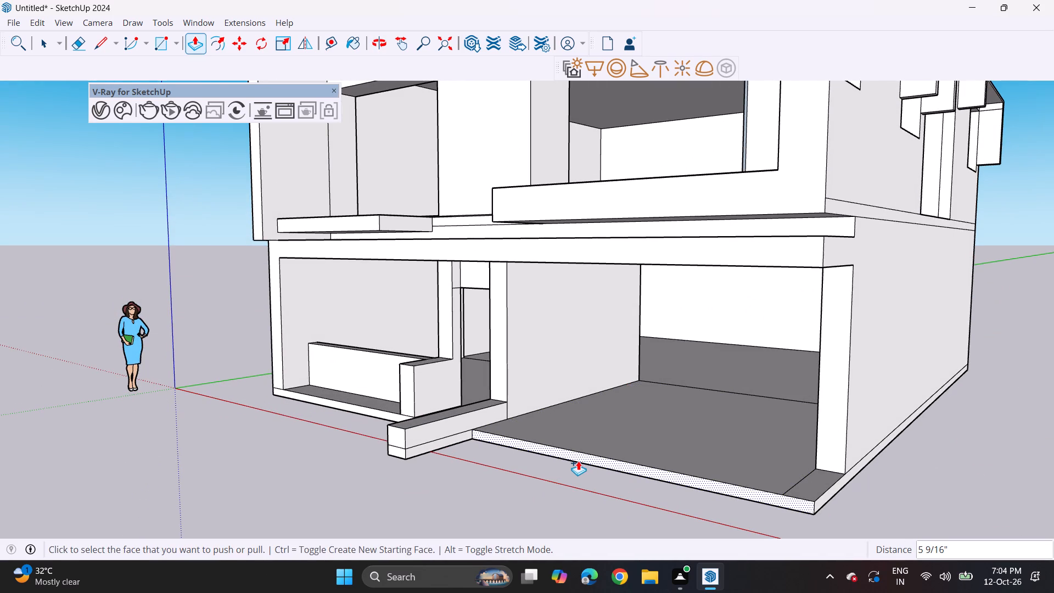
pyautogui.click(577, 461)
pyautogui.click(507, 418)
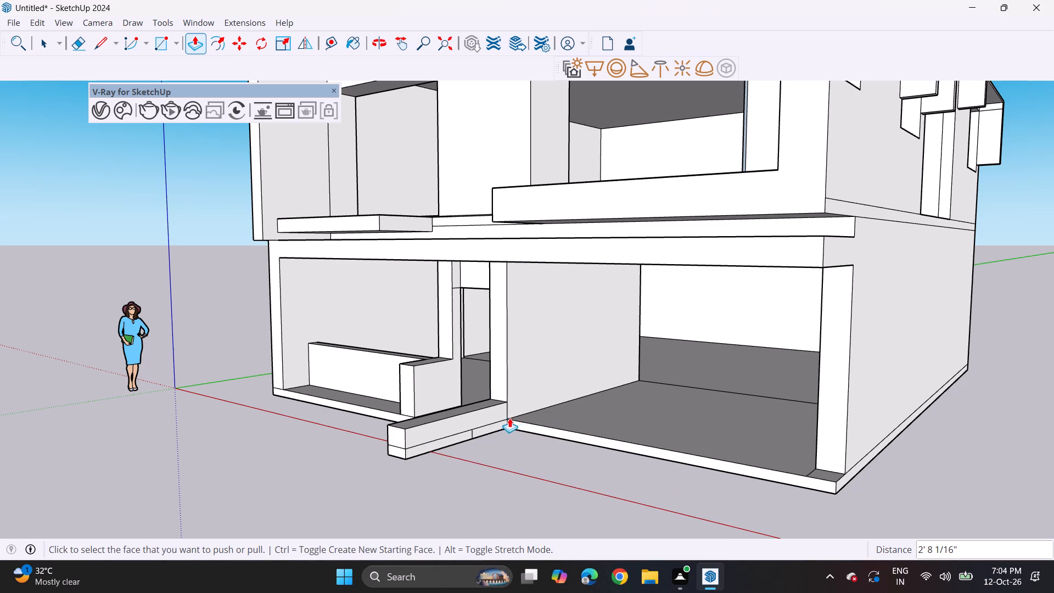
# Draw a diagonal line about 7' 1 9/16" across the projecting low wall's side face, from its top corner at the column to its front bottom corner.
pyautogui.click(105, 33)
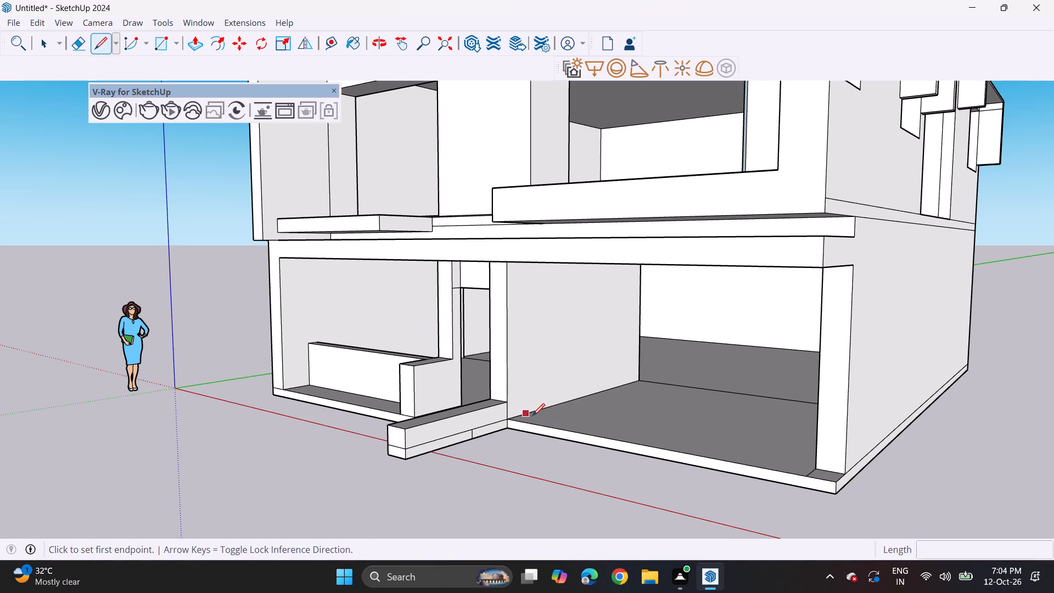
pyautogui.moveTo(568, 421); pyautogui.dragTo(574, 384, button='middle')
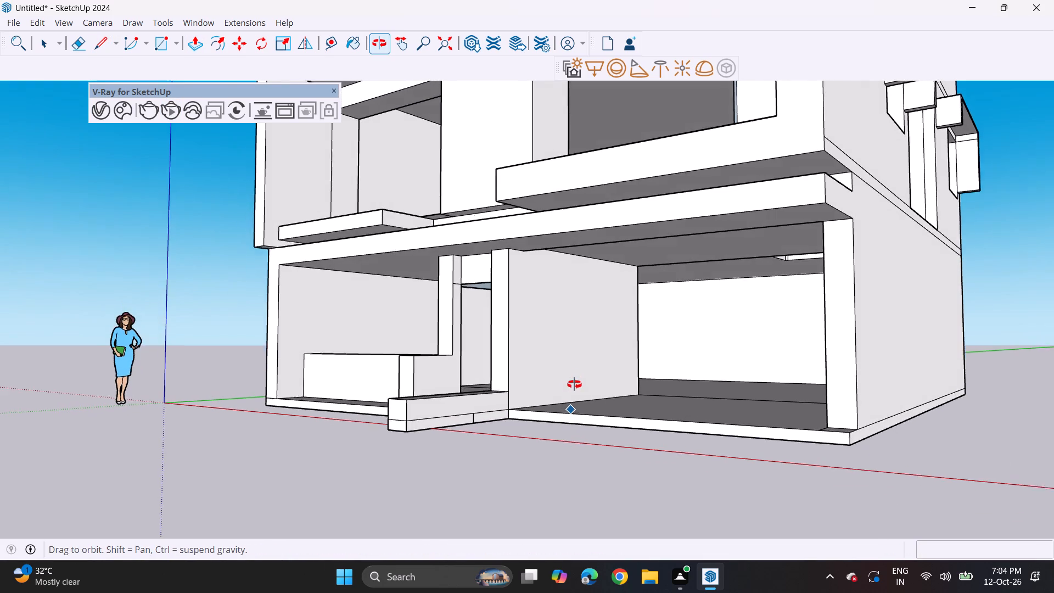
pyautogui.moveTo(574, 384); pyautogui.dragTo(578, 400, button='middle')
pyautogui.click(512, 398)
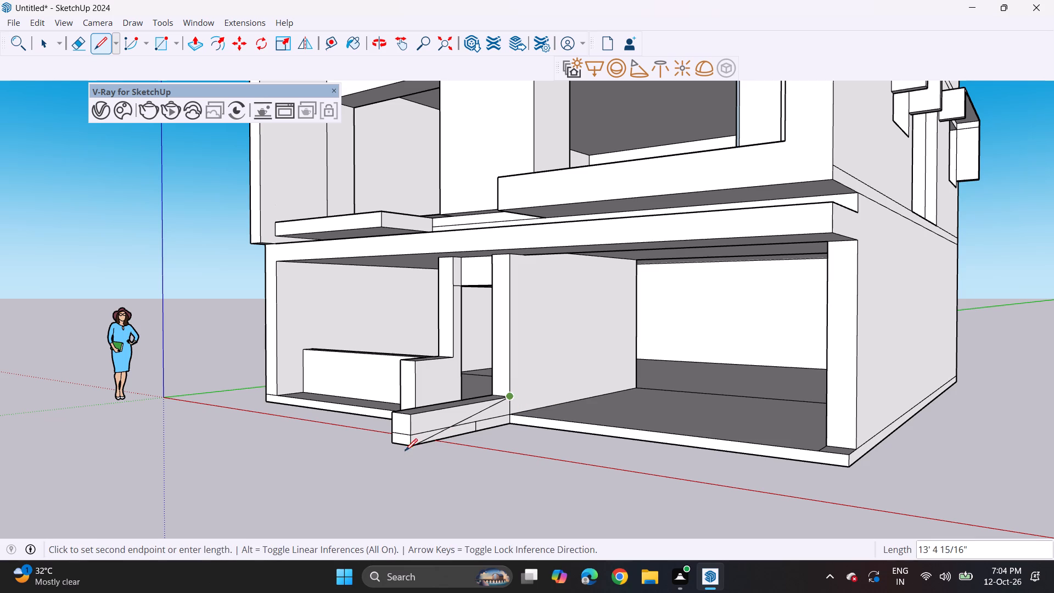
pyautogui.click(411, 445)
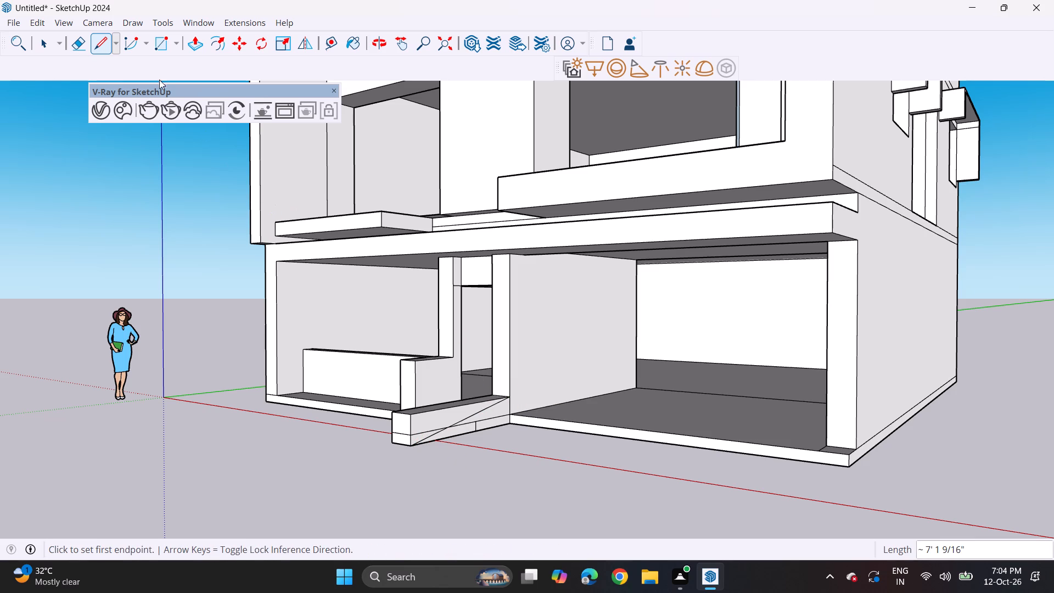
# Erase the leftover seam edges below the diagonal on the low wall's side face, leaving a clean triangle.
pyautogui.click(81, 45)
pyautogui.click(487, 422)
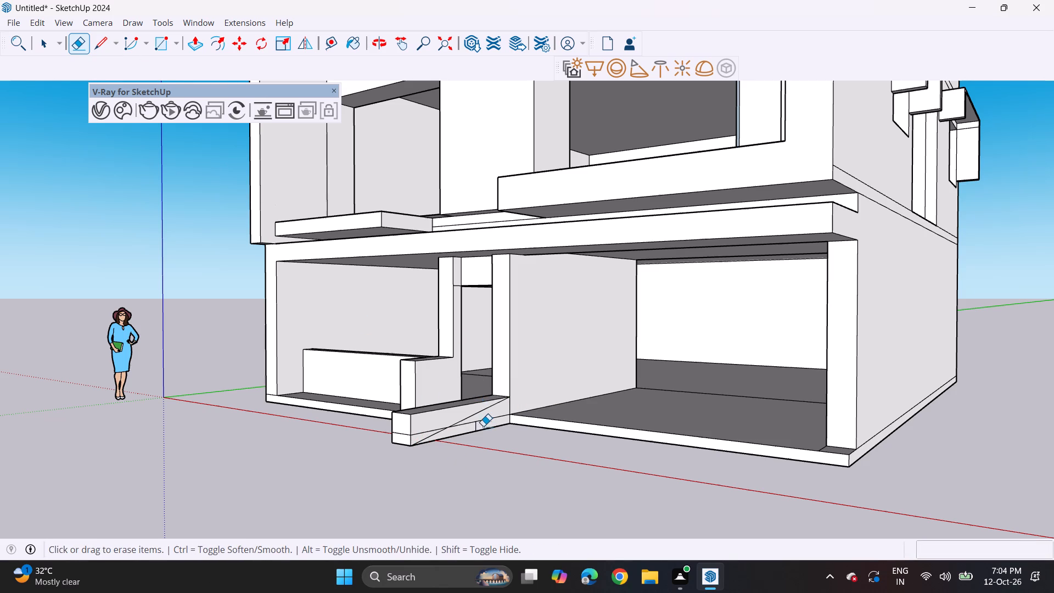
pyautogui.click(478, 426)
pyautogui.click(487, 416)
pyautogui.click(480, 424)
pyautogui.moveTo(474, 419); pyautogui.dragTo(467, 426)
pyautogui.moveTo(475, 423); pyautogui.dragTo(469, 425)
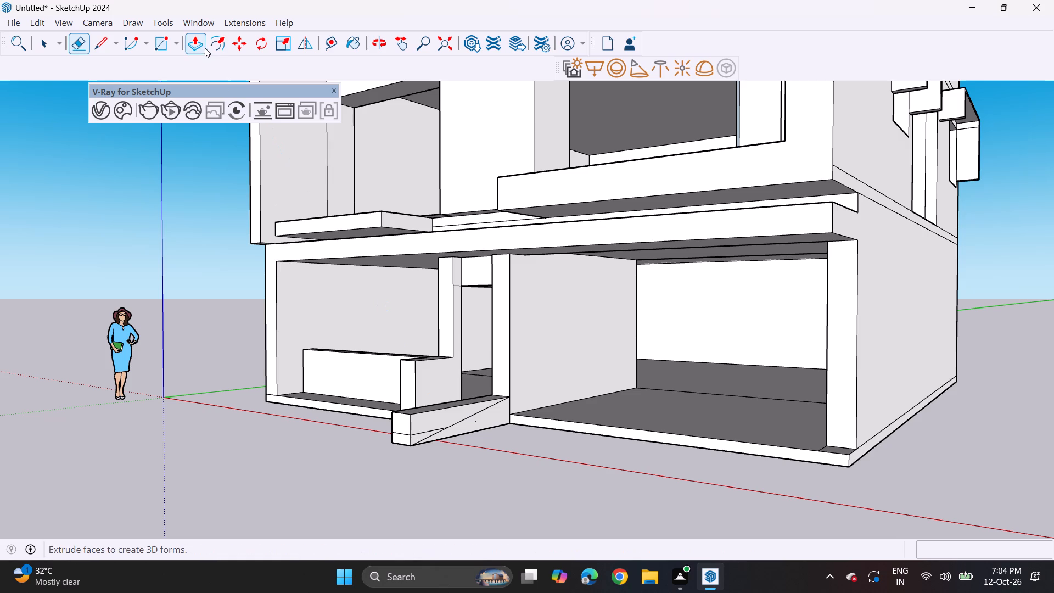
# Extrude the triangular face about 16' 1 13/16" across the open bay's front to form a ramp.
pyautogui.click(205, 48)
pyautogui.click(503, 416)
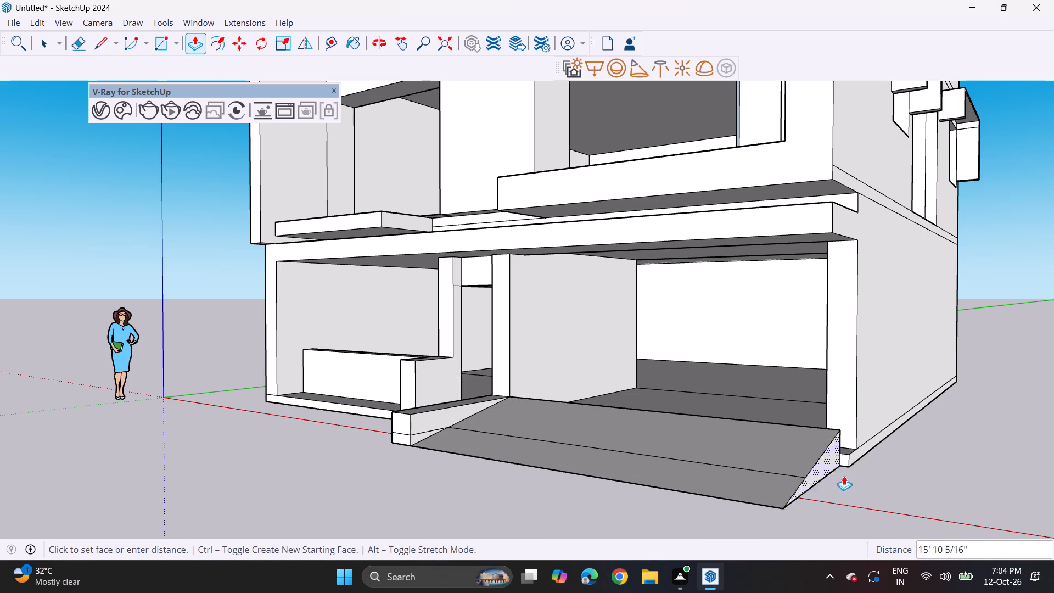
pyautogui.click(854, 458)
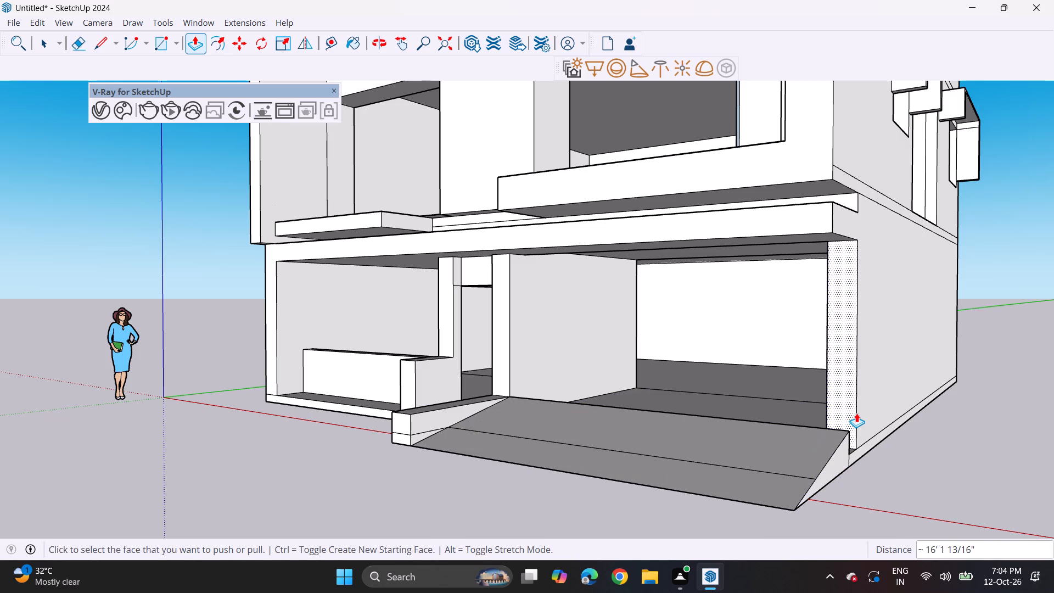
# Pull the open bay's outer corner column forward 1' 2 9/16" to the ramp's top edge.
pyautogui.click(856, 413)
pyautogui.click(849, 433)
# Erase the leftover seam edges across the ramp surface and the low wall's side and front faces.
pyautogui.scroll(-2, 696, 412)
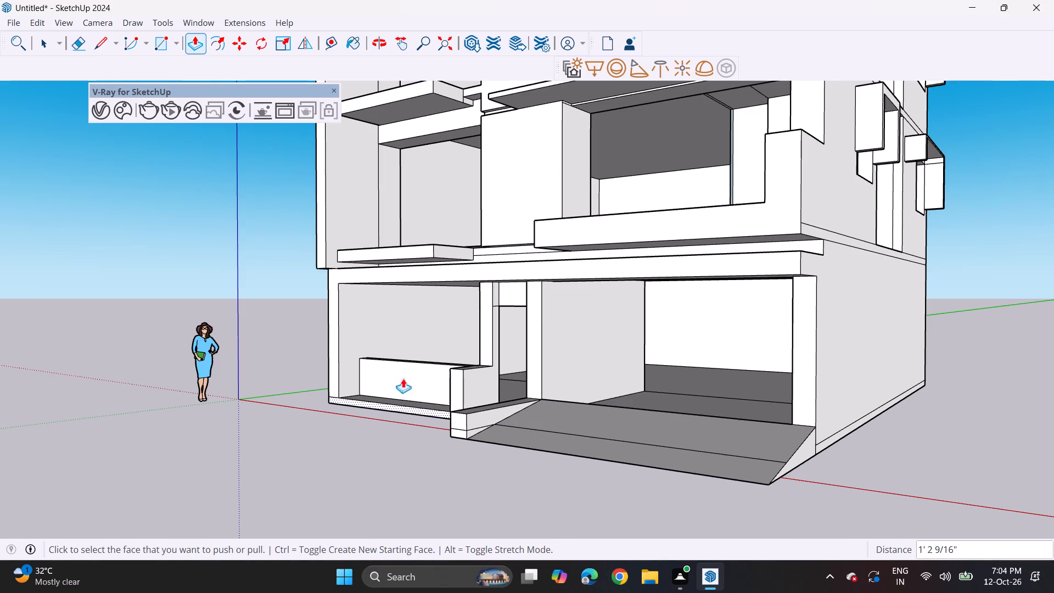
pyautogui.click(81, 44)
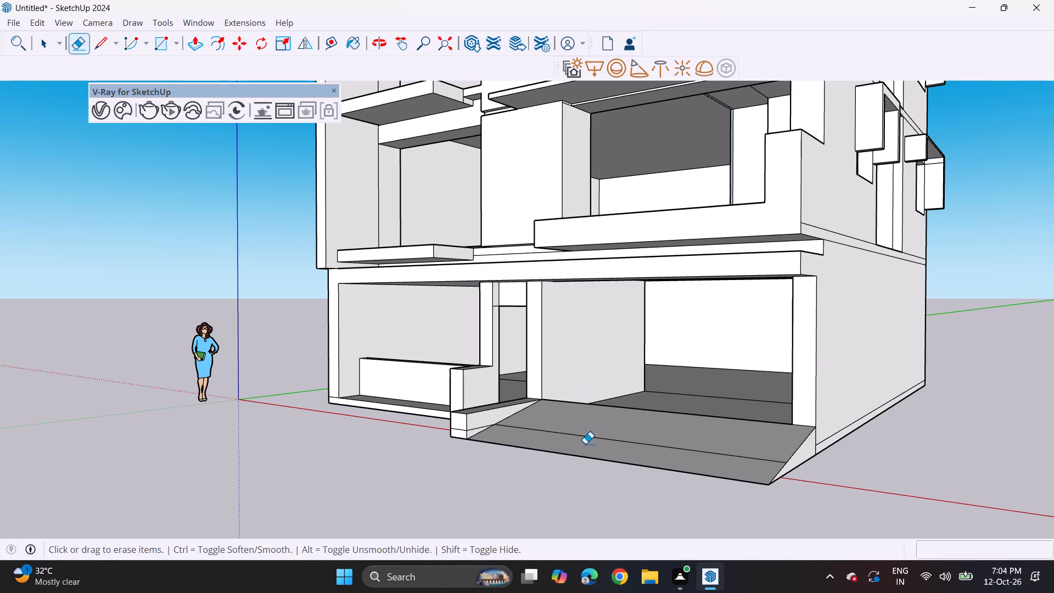
pyautogui.moveTo(585, 441); pyautogui.dragTo(588, 433)
pyautogui.scroll(3, 509, 429)
pyautogui.scroll(3, 465, 426)
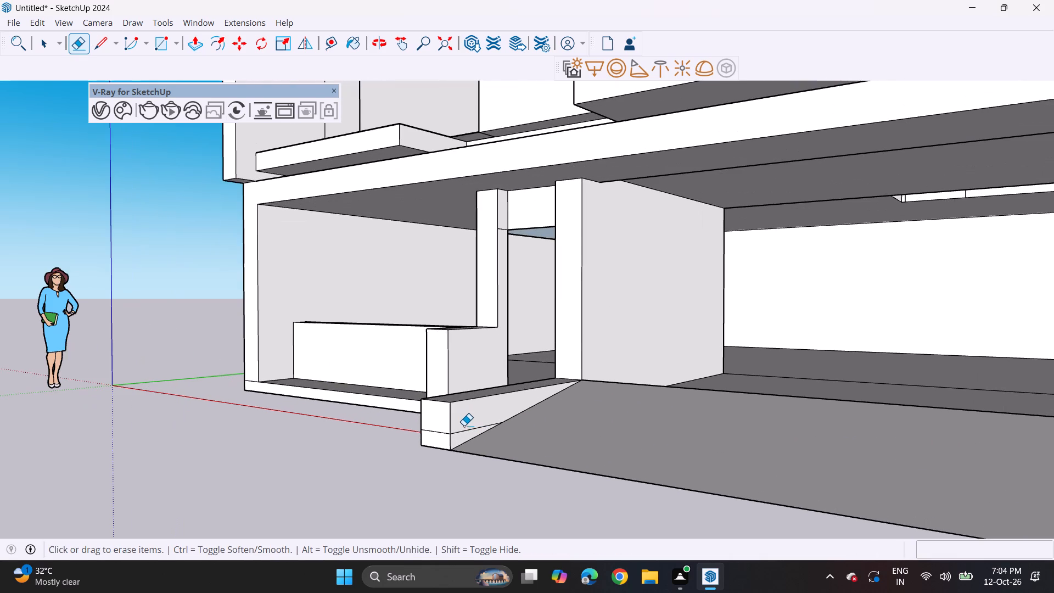
pyautogui.click(463, 435)
pyautogui.click(462, 432)
pyautogui.click(445, 430)
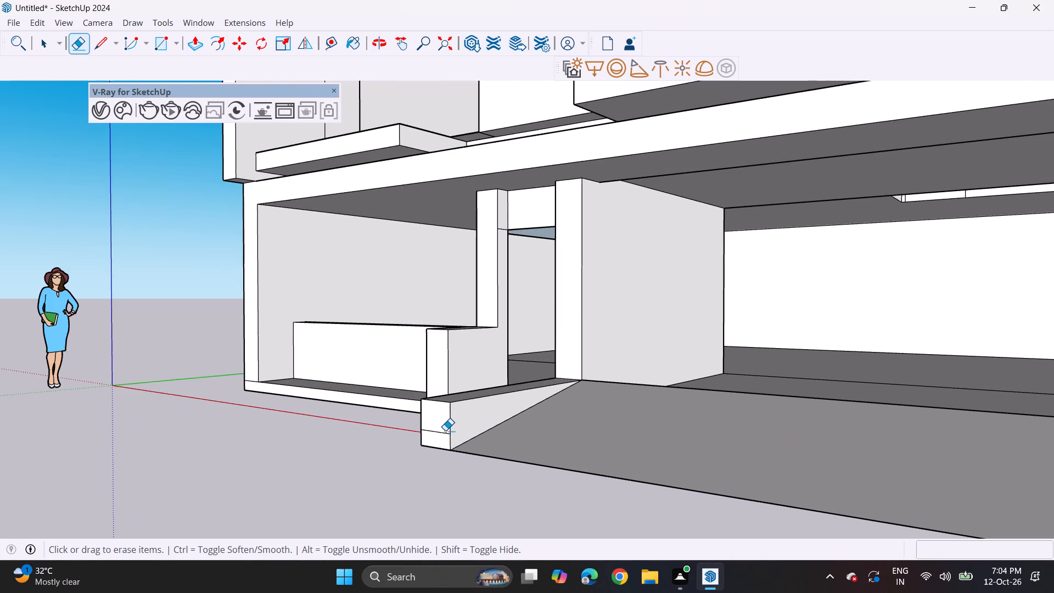
pyautogui.click(445, 430)
pyautogui.scroll(-5, 560, 401)
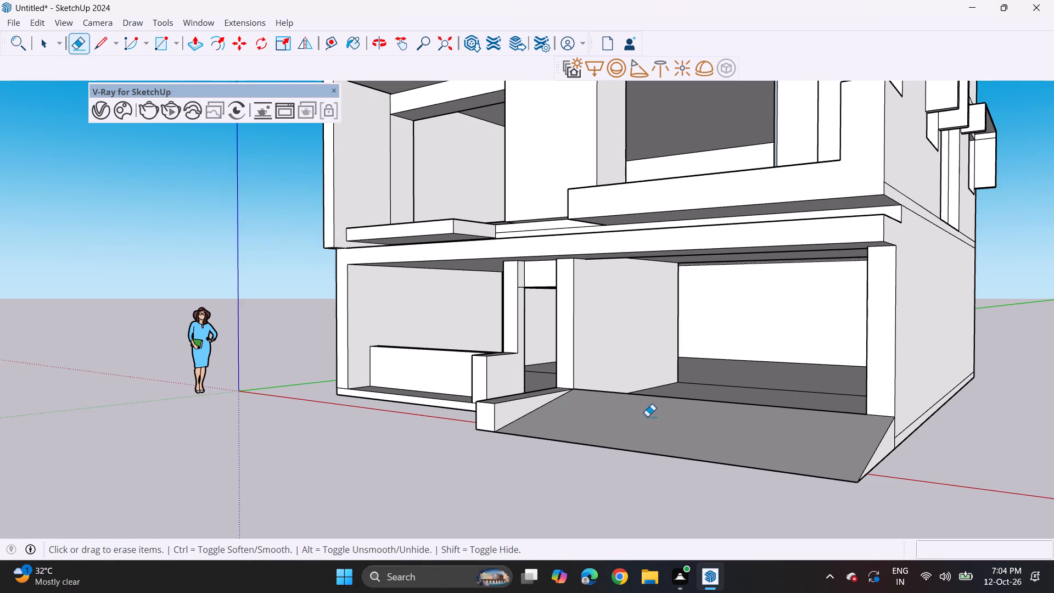
# Raise the open bay's floor about 10 3/4" to the ramp's top edge, and raise the rear floor section by the same amount.
pyautogui.moveTo(647, 416); pyautogui.dragTo(671, 494, button='middle')
pyautogui.middleClick(715, 416)
pyautogui.scroll(1, 715, 416)
pyautogui.press('space')
pyautogui.press('p')
pyautogui.click(750, 371)
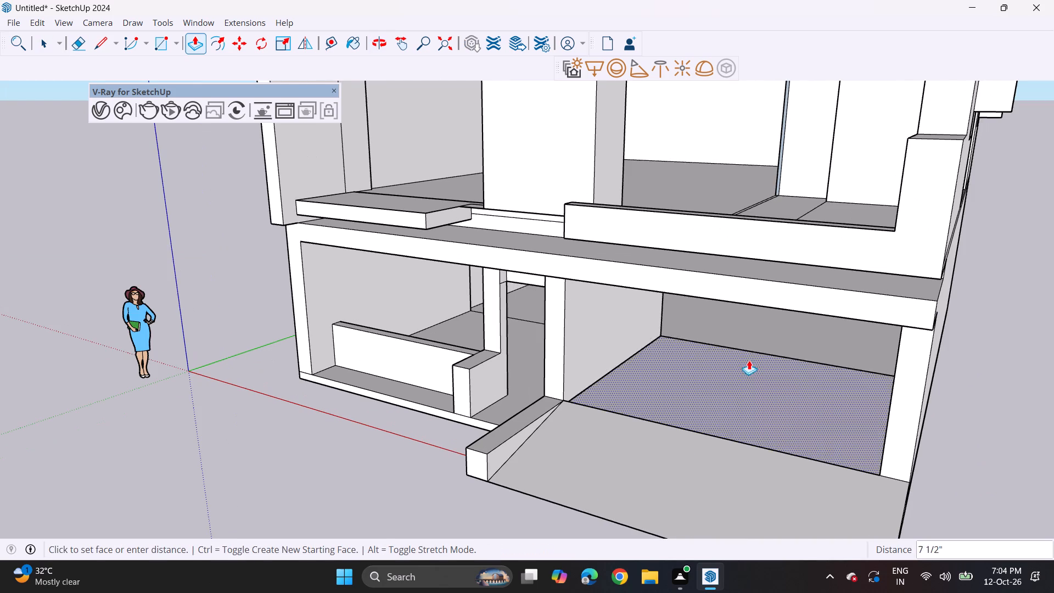
pyautogui.click(664, 423)
pyautogui.moveTo(700, 449); pyautogui.dragTo(648, 333, button='middle')
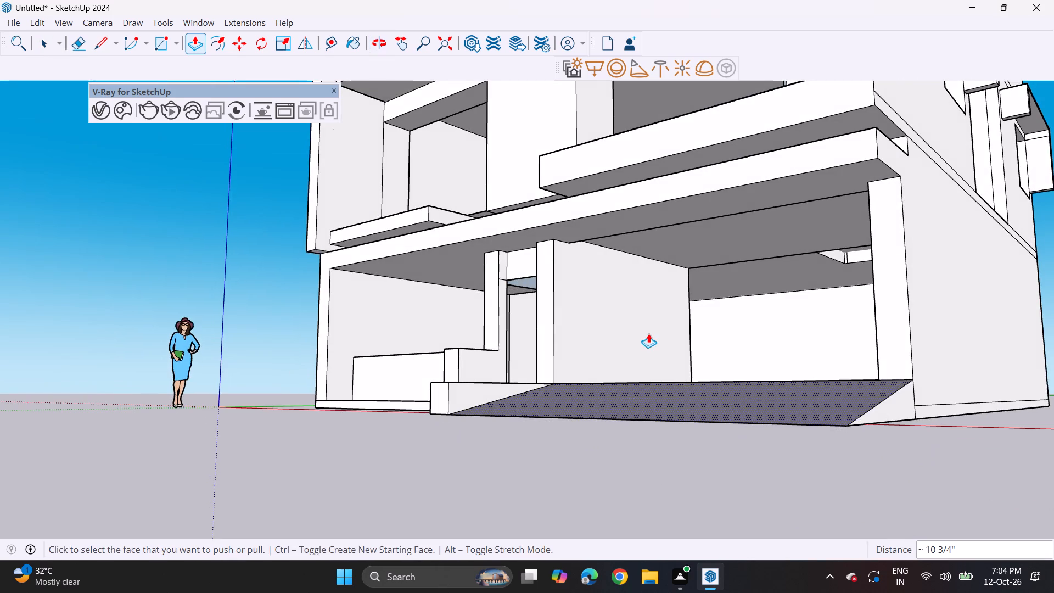
pyautogui.scroll(-3, 649, 337)
pyautogui.keyDown('shift'); pyautogui.moveTo(650, 341); pyautogui.dragTo(689, 403, button='middle'); pyautogui.keyUp('shift')
pyautogui.moveTo(694, 406); pyautogui.dragTo(703, 433, button='middle')
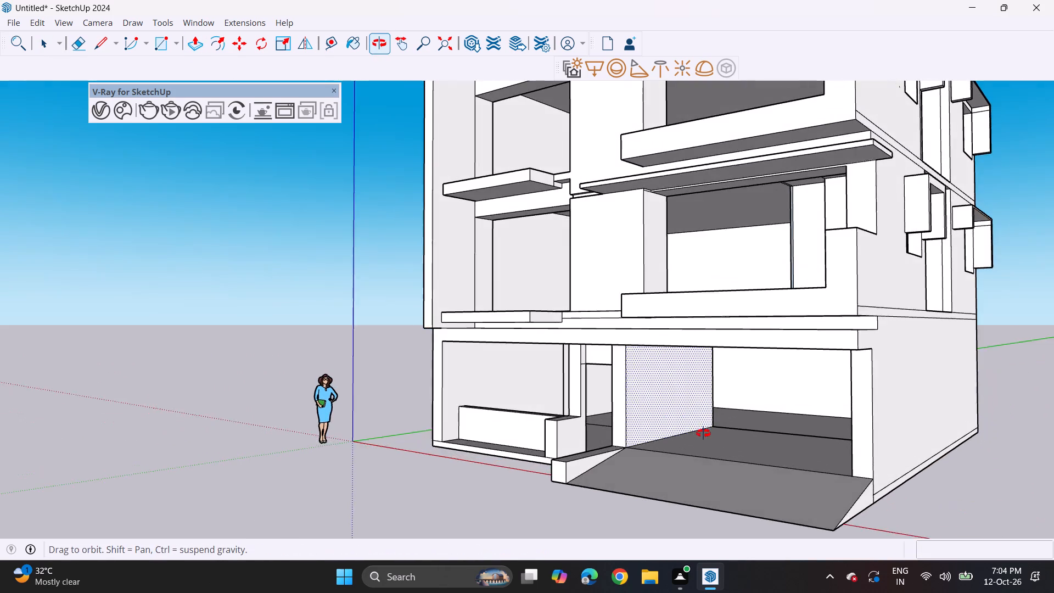
pyautogui.moveTo(703, 433); pyautogui.dragTo(707, 420, button='middle')
pyautogui.doubleClick(767, 428)
pyautogui.scroll(-2, 767, 431)
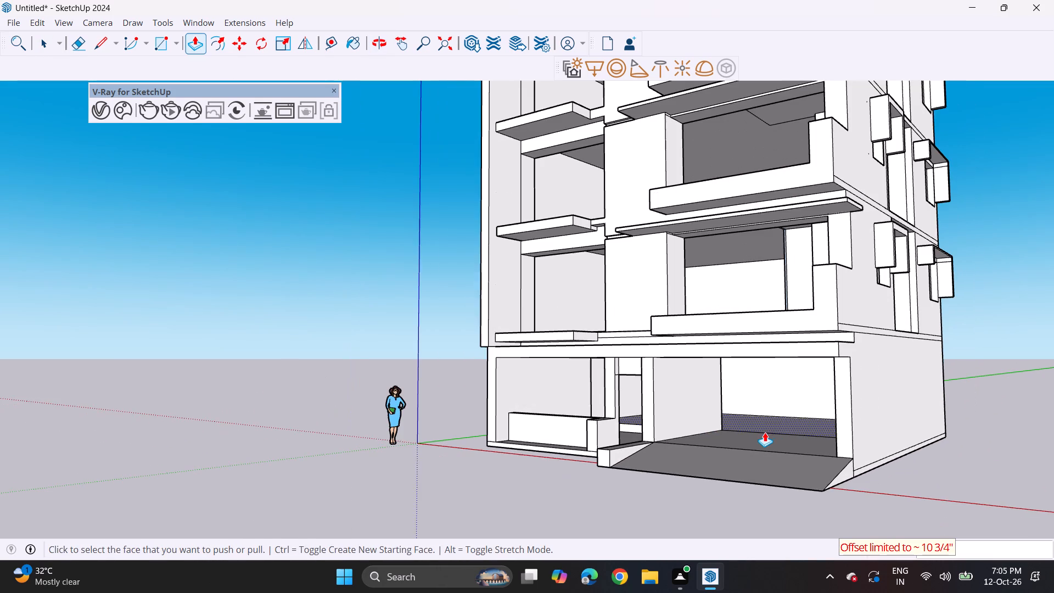
# Push the front riser of the raised rear floor back about 10' 4 3/16" behind the passage.
pyautogui.keyDown('shift'); pyautogui.moveTo(714, 438); pyautogui.dragTo(647, 453, button='middle'); pyautogui.keyUp('shift')
pyautogui.moveTo(601, 455); pyautogui.dragTo(714, 494, button='middle')
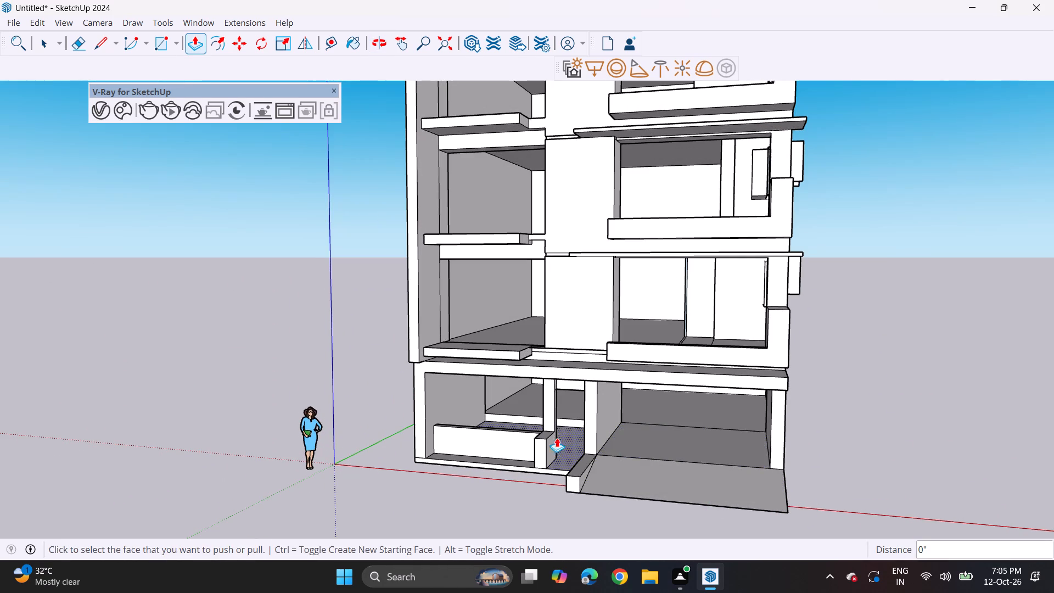
pyautogui.click(563, 423)
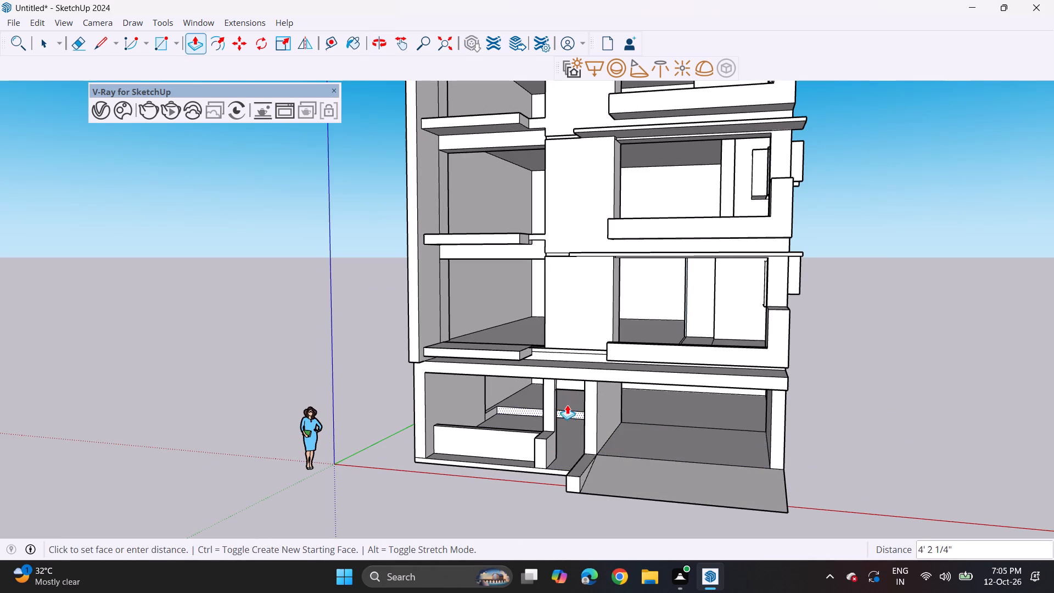
pyautogui.click(511, 391)
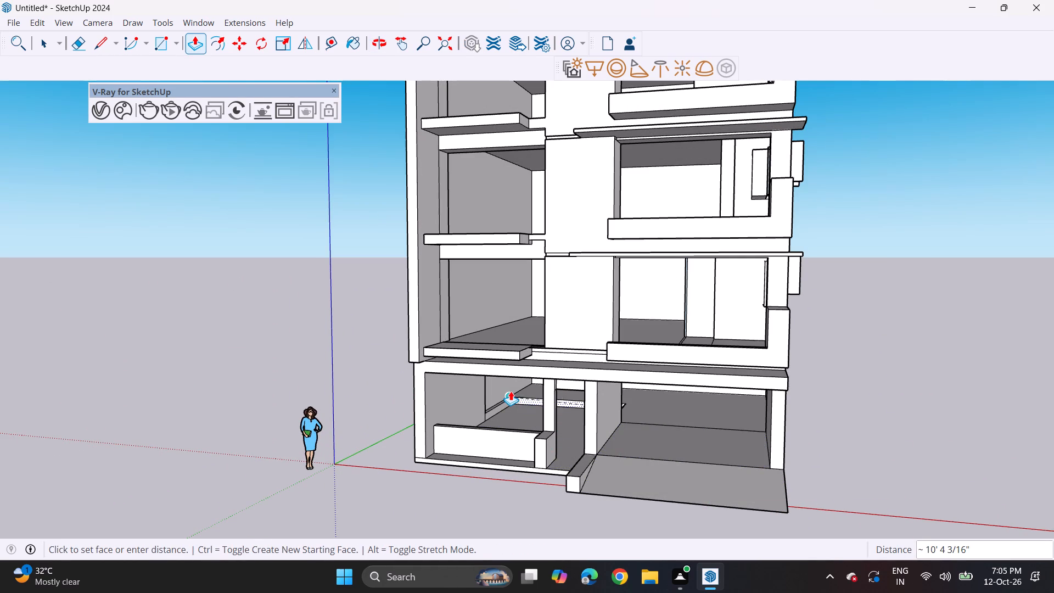
# Examine the whole building's front and side facades from several angles and distances.
pyautogui.moveTo(624, 438); pyautogui.dragTo(586, 401, button='middle')
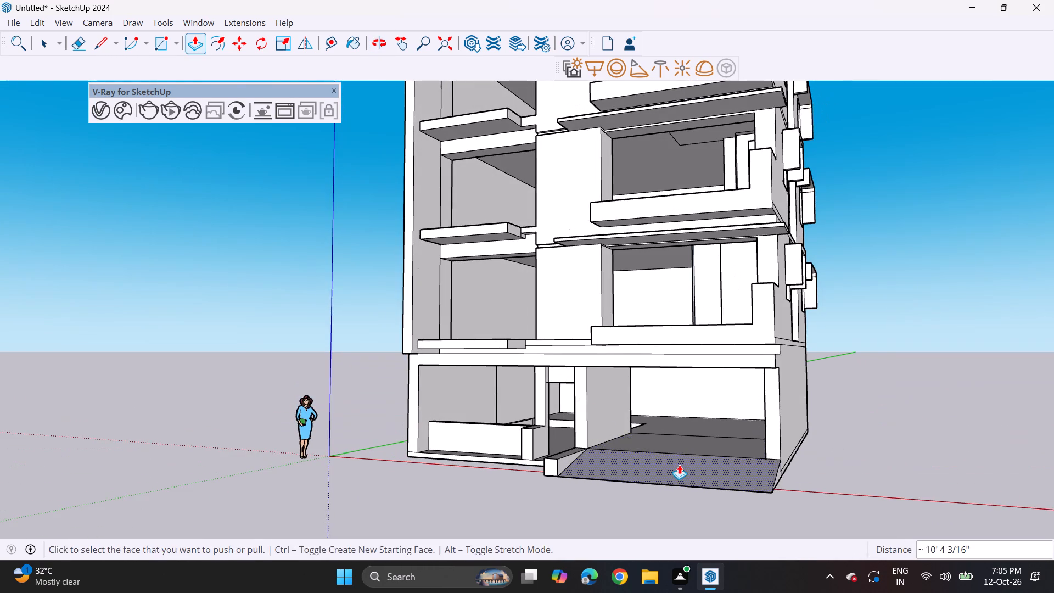
pyautogui.keyDown('shift'); pyautogui.moveTo(679, 465); pyautogui.dragTo(641, 477, button='middle'); pyautogui.keyUp('shift')
pyautogui.scroll(1, 641, 477)
pyautogui.scroll(-2, 641, 477)
pyautogui.keyDown('shift'); pyautogui.moveTo(652, 473); pyautogui.dragTo(708, 542, button='middle'); pyautogui.keyUp('shift')
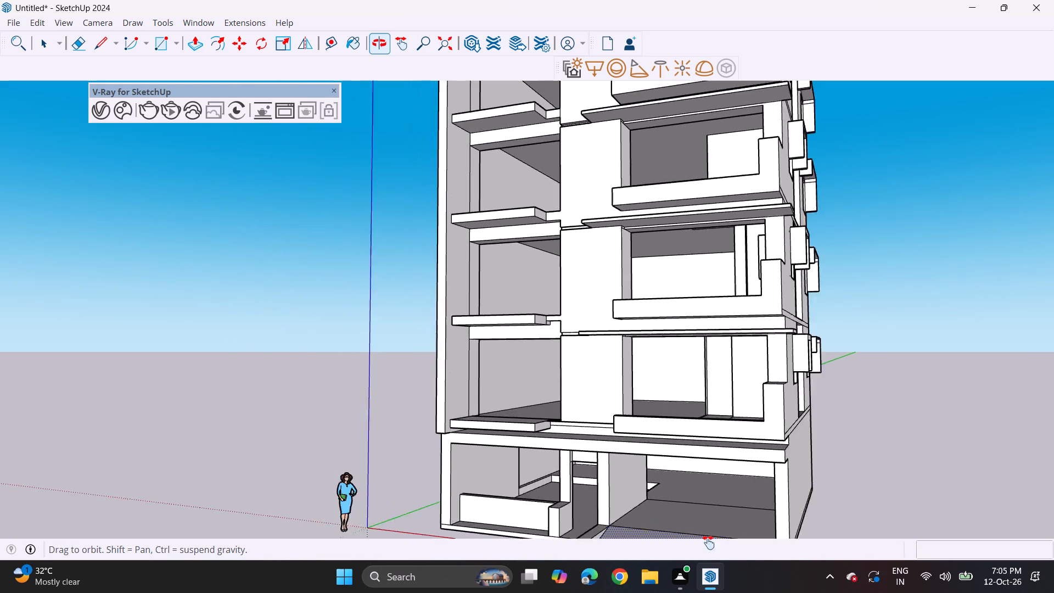
pyautogui.keyDown('shift'); pyautogui.moveTo(708, 542); pyautogui.dragTo(751, 573, button='middle'); pyautogui.keyUp('shift')
pyautogui.moveTo(750, 572); pyautogui.dragTo(711, 513, button='middle')
pyautogui.moveTo(705, 490); pyautogui.dragTo(613, 435, button='middle')
pyautogui.scroll(-4, 613, 434)
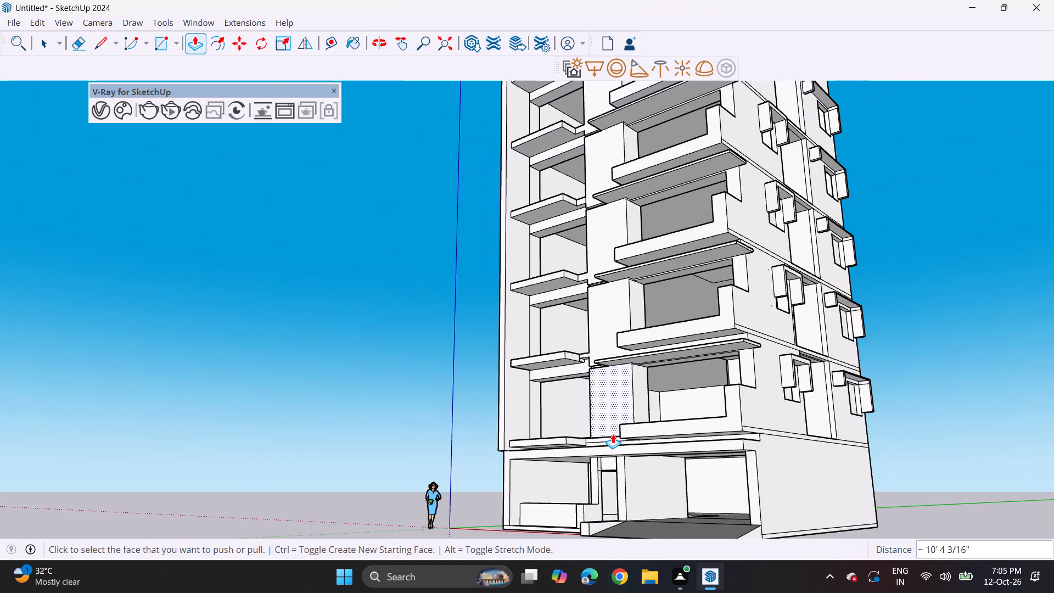
pyautogui.scroll(-1, 613, 434)
pyautogui.keyDown('shift'); pyautogui.moveTo(654, 426); pyautogui.dragTo(597, 424, button='middle'); pyautogui.keyUp('shift')
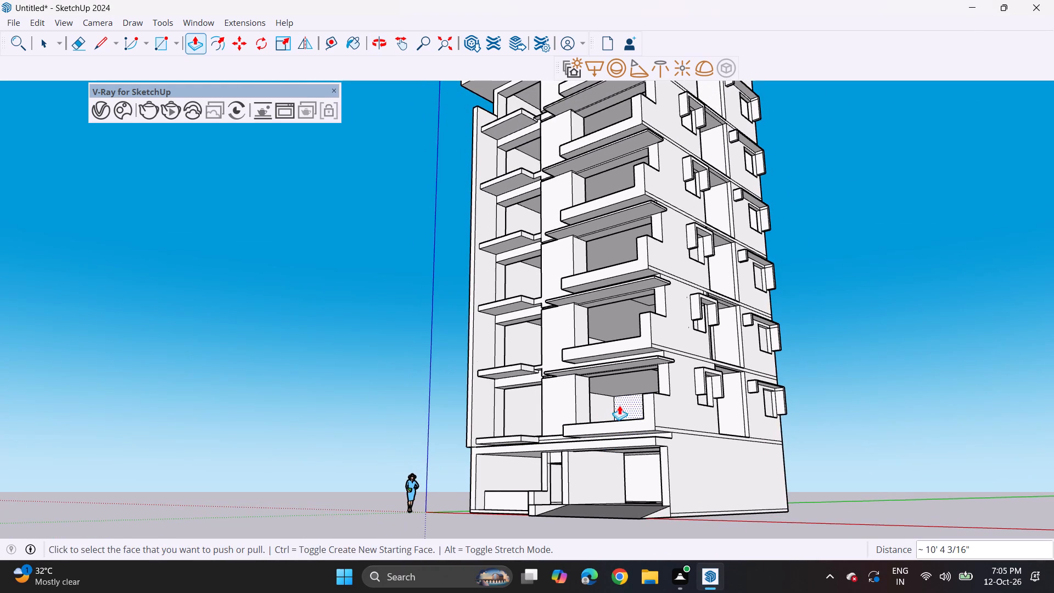
pyautogui.keyDown('shift'); pyautogui.moveTo(596, 360); pyautogui.dragTo(629, 417, button='middle'); pyautogui.keyUp('shift')
pyautogui.moveTo(615, 416); pyautogui.dragTo(713, 435, button='middle')
pyautogui.moveTo(675, 328); pyautogui.dragTo(710, 410, button='middle')
pyautogui.scroll(-2, 693, 390)
# Paint the back walls of the top four balcony recesses above the open bay, plus the topmost ceiling, with Color M05 from Colors.
pyautogui.click(17, 20)
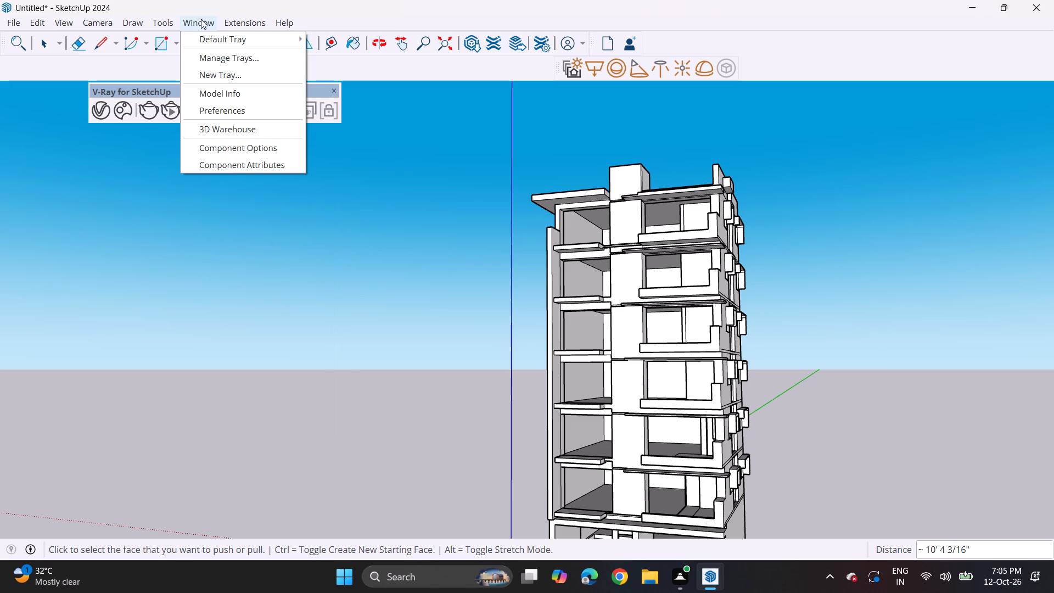
pyautogui.click(330, 43)
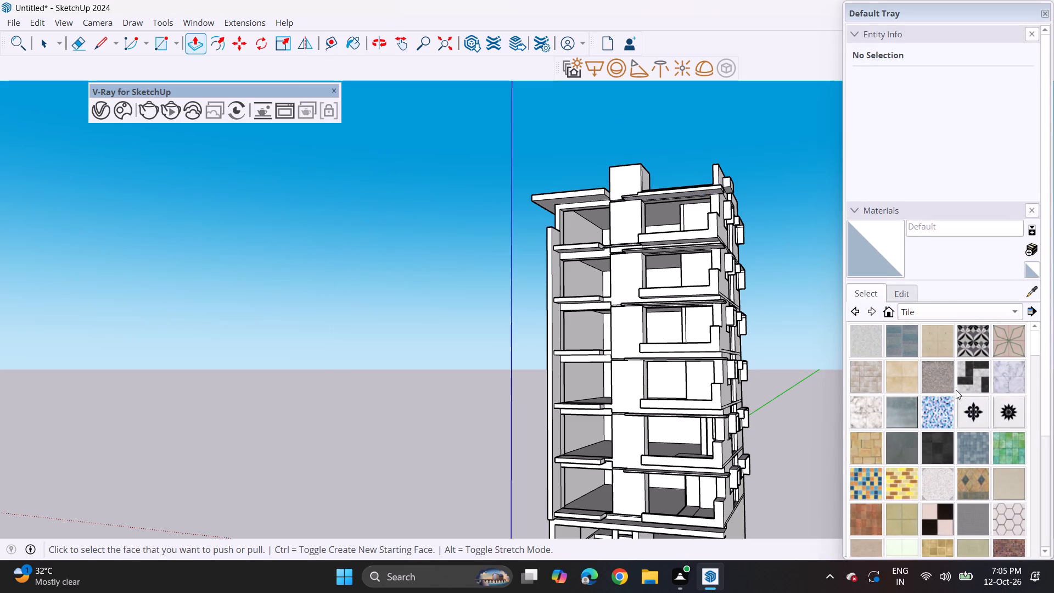
pyautogui.scroll(-3, 950, 419)
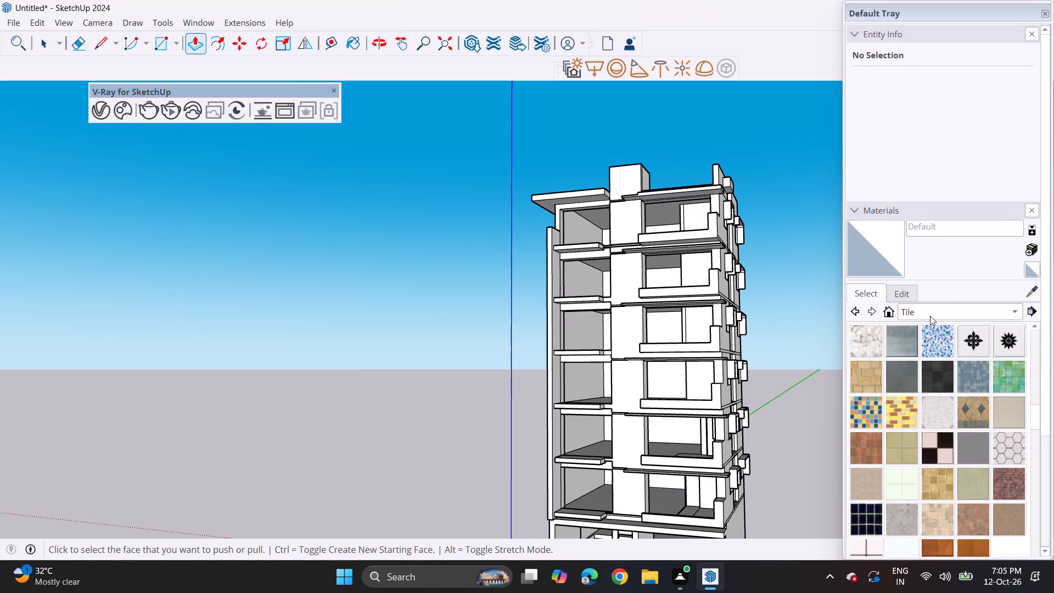
pyautogui.click(930, 316)
pyautogui.click(901, 200)
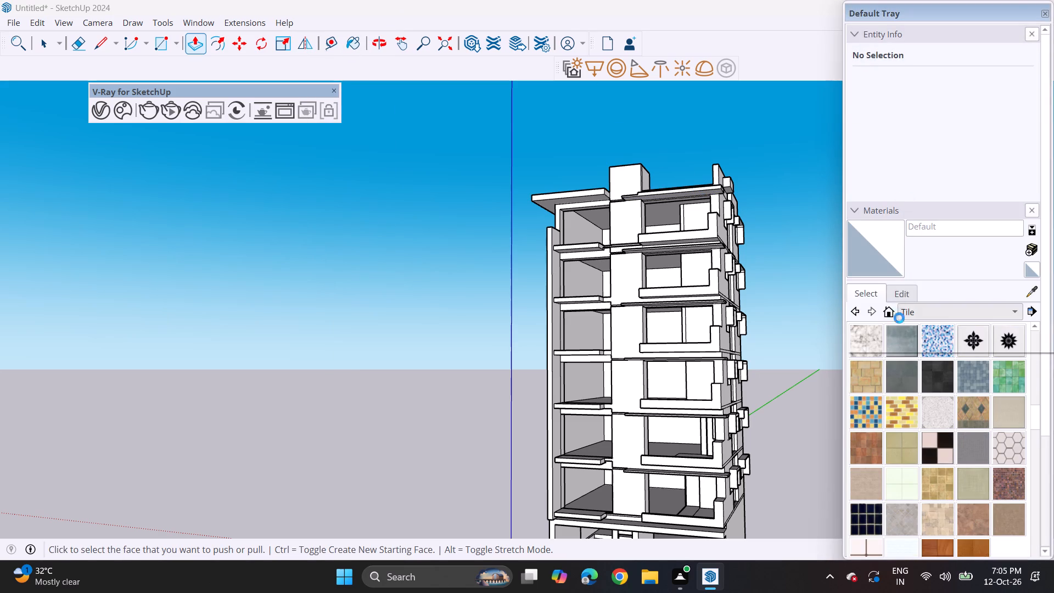
pyautogui.scroll(-15, 924, 395)
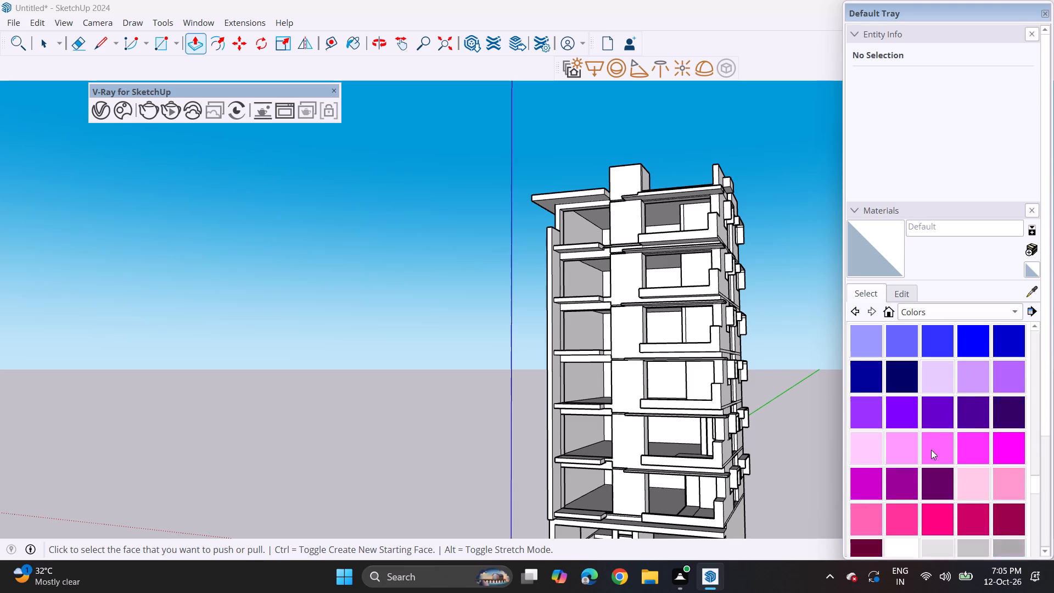
pyautogui.scroll(-5, 931, 450)
pyautogui.click(910, 376)
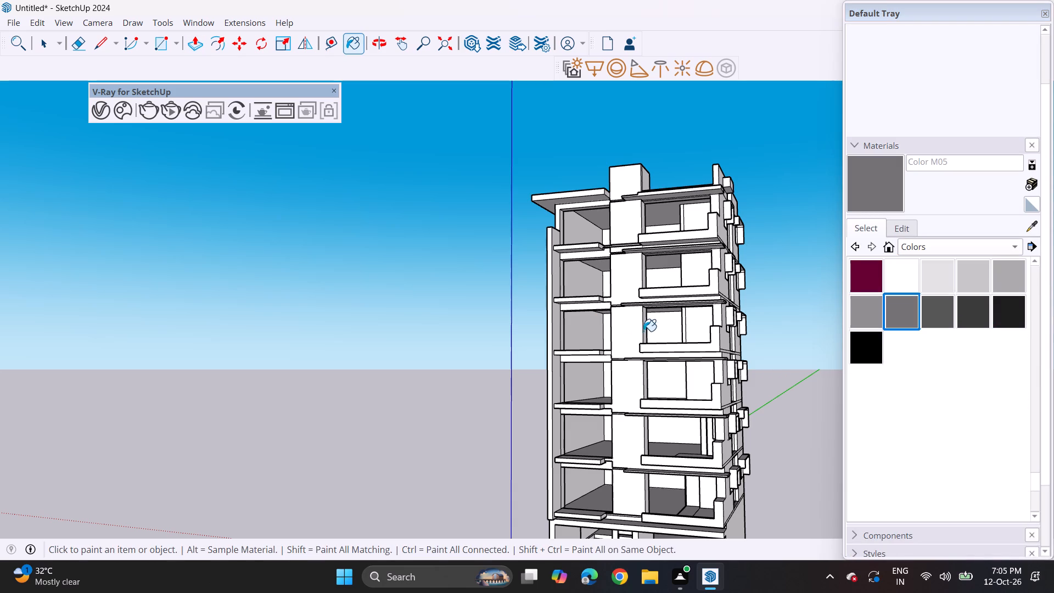
pyautogui.moveTo(644, 331); pyautogui.dragTo(650, 334)
pyautogui.click(660, 282)
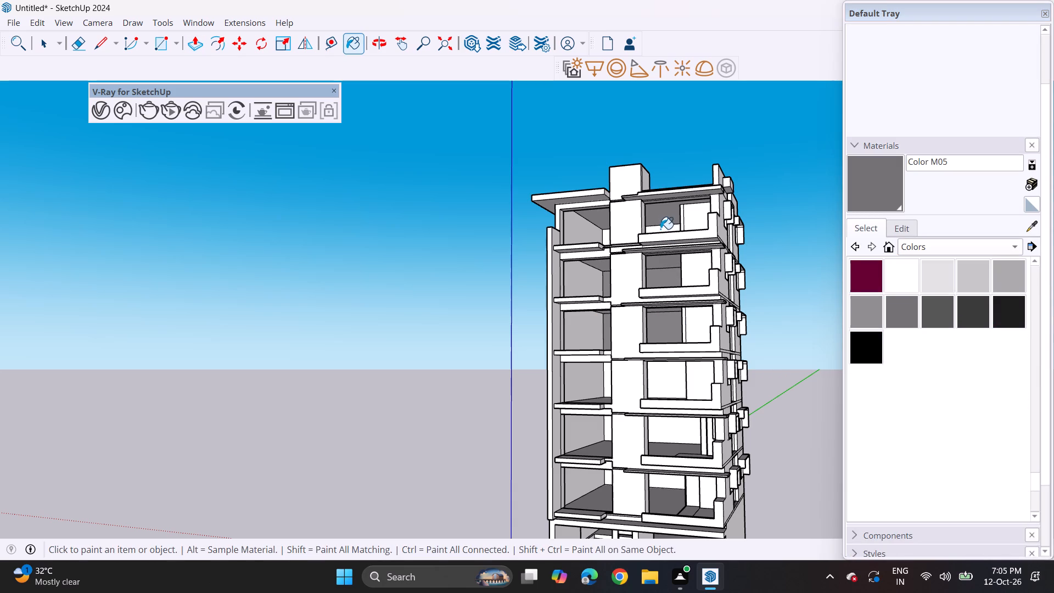
pyautogui.click(663, 229)
pyautogui.click(665, 216)
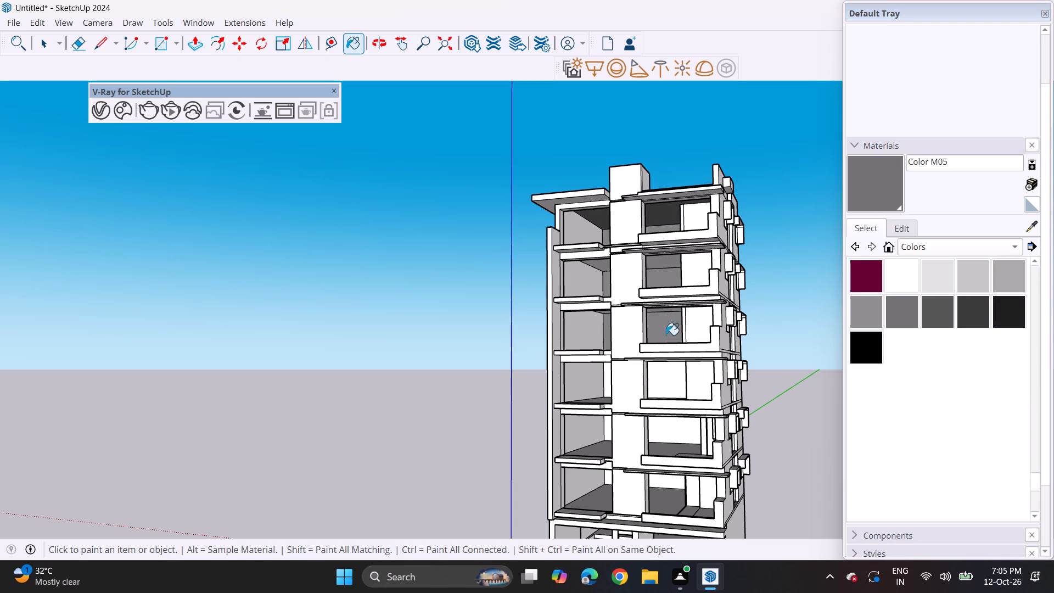
pyautogui.click(666, 376)
# Paint the remaining ceilings and the lower back walls of the balcony recesses above the open bay with Color M05.
pyautogui.moveTo(660, 328); pyautogui.dragTo(660, 286, button='middle')
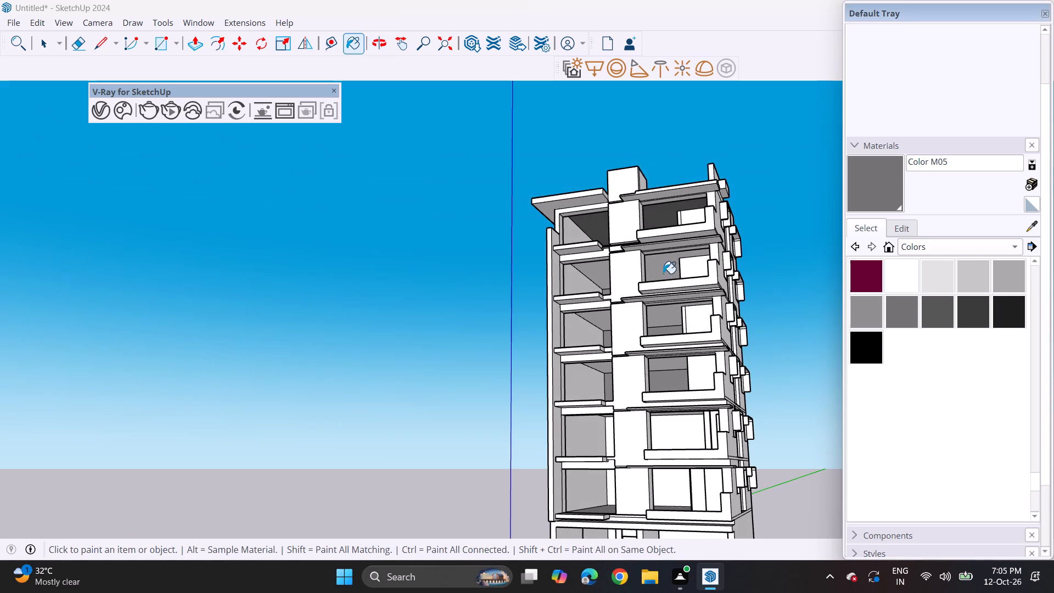
pyautogui.click(668, 264)
pyautogui.click(669, 315)
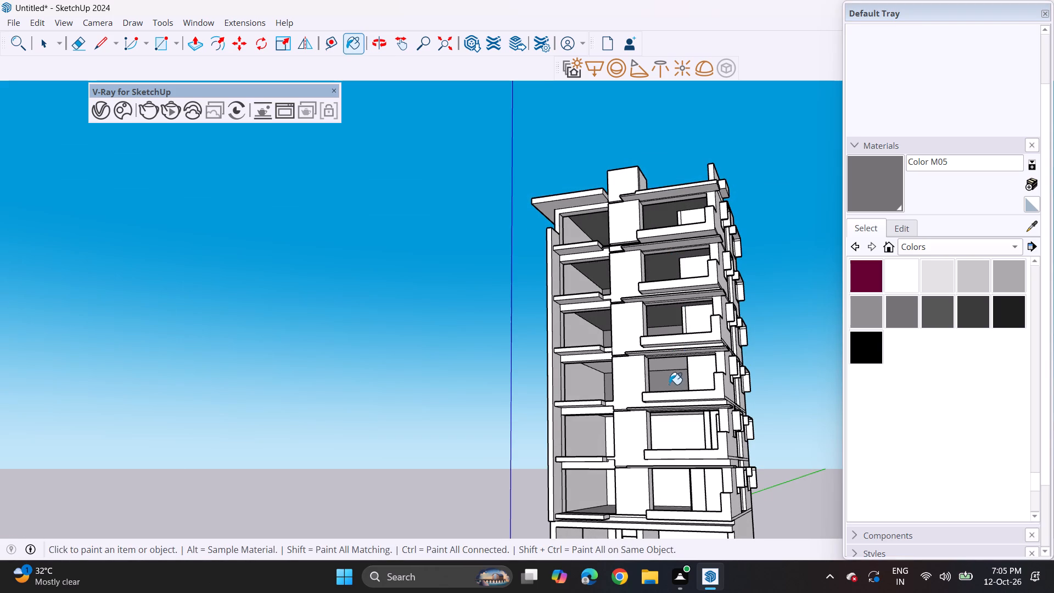
pyautogui.click(669, 384)
pyautogui.click(671, 366)
pyautogui.click(675, 434)
pyautogui.moveTo(675, 429); pyautogui.dragTo(677, 400, button='middle')
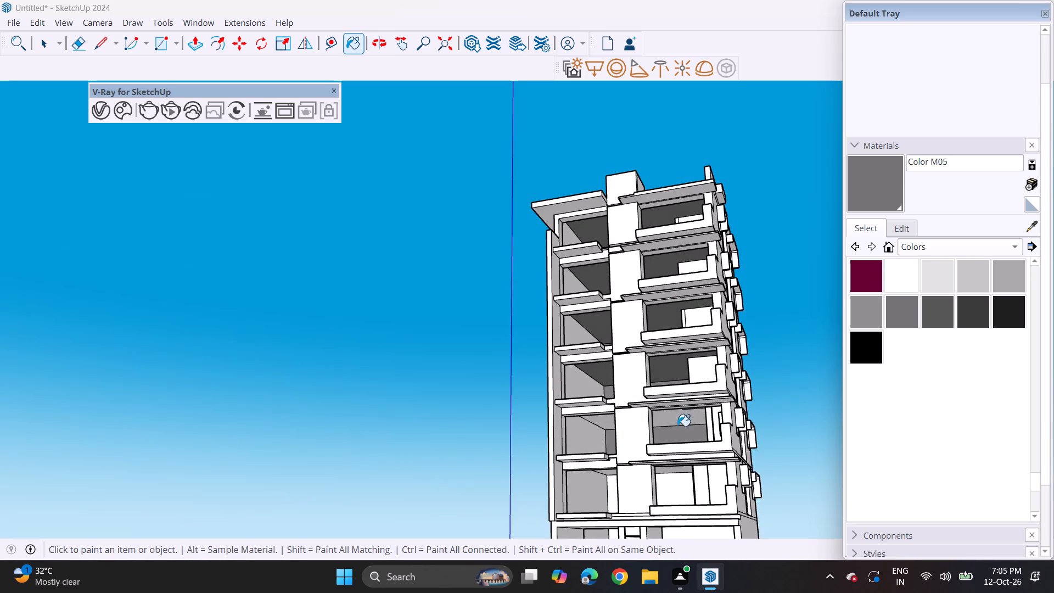
pyautogui.click(680, 421)
pyautogui.click(676, 493)
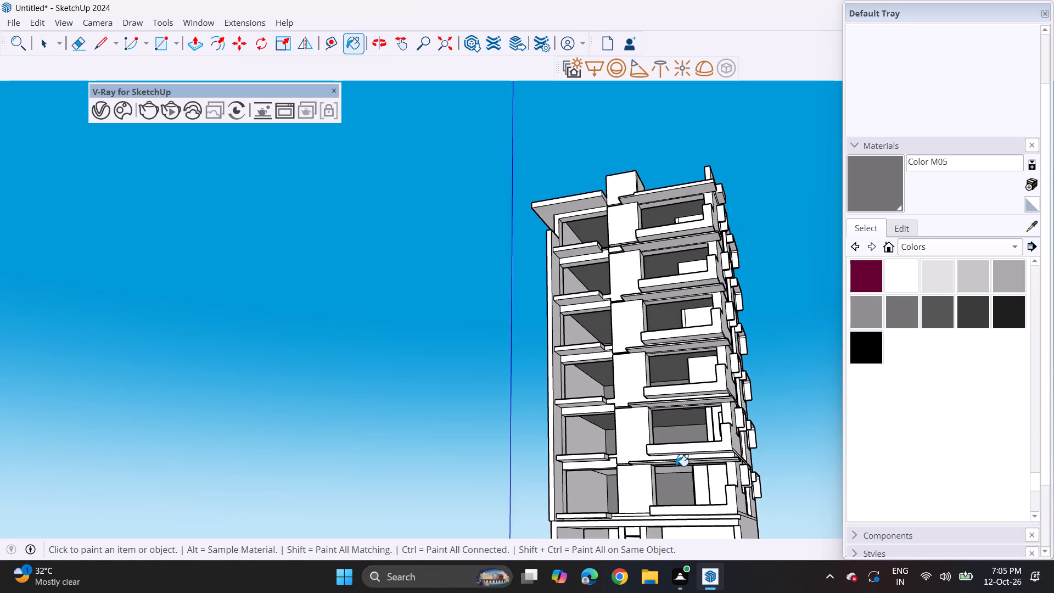
pyautogui.click(675, 469)
# Paint the inner walls of all six recesses in the facade's other balcony column with Color M05.
pyautogui.click(591, 491)
pyautogui.click(591, 449)
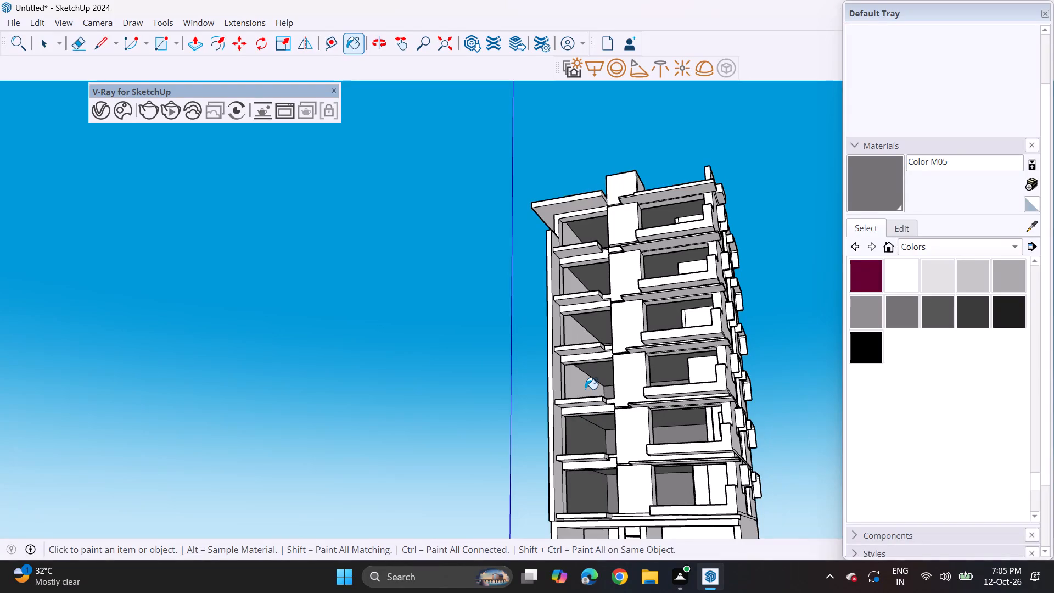
pyautogui.click(585, 389)
pyautogui.click(577, 330)
pyautogui.click(572, 290)
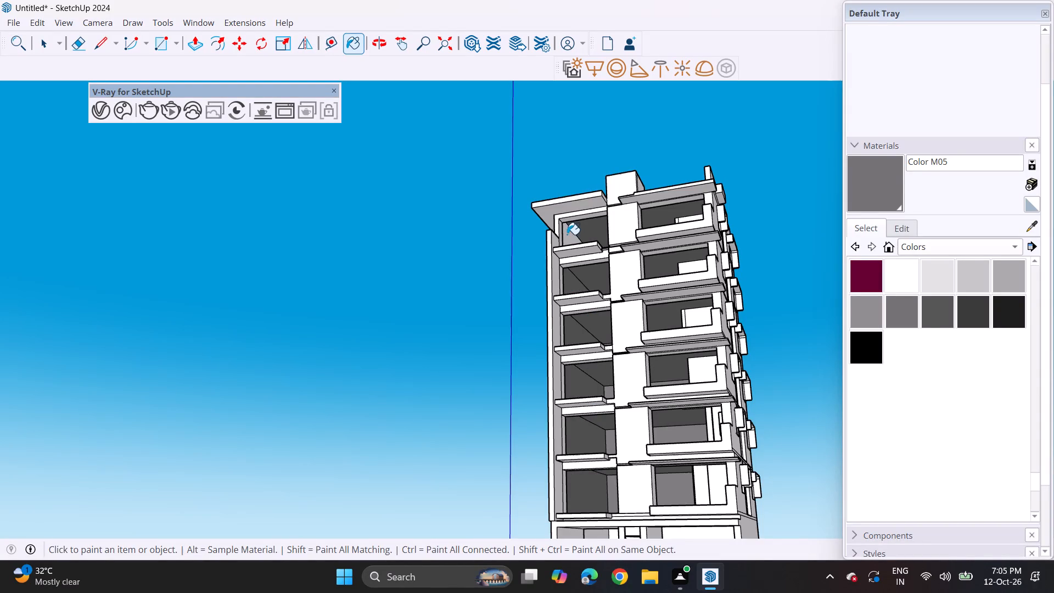
pyautogui.click(567, 234)
# Paint the wall of the lowest balcony recess above the open bay with Color M05.
pyautogui.keyDown('shift'); pyautogui.moveTo(607, 416); pyautogui.dragTo(567, 237, button='middle'); pyautogui.keyUp('shift')
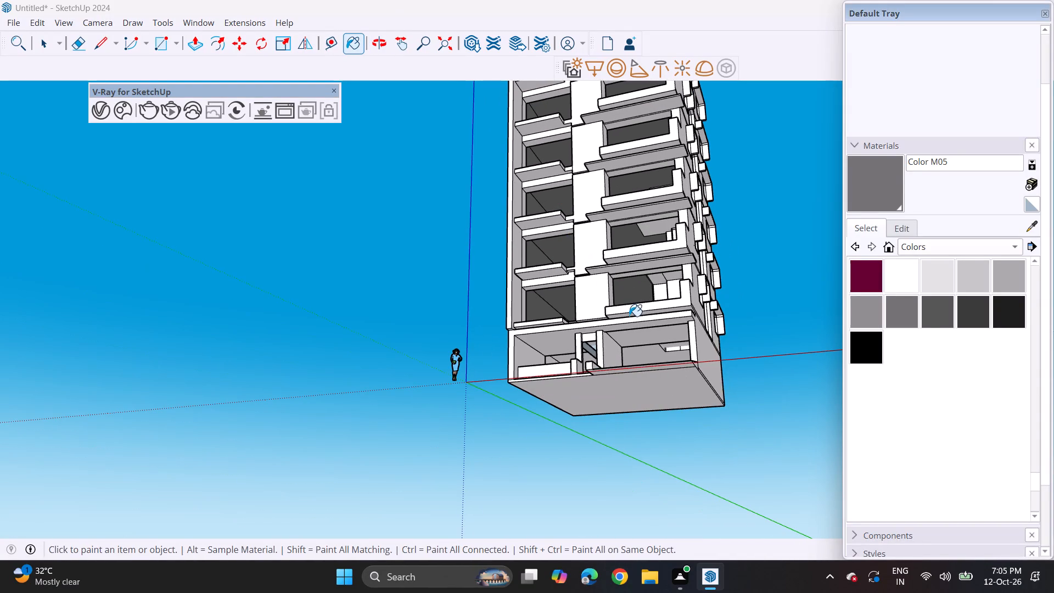
pyautogui.moveTo(626, 319); pyautogui.dragTo(626, 350, button='middle')
pyautogui.moveTo(625, 292); pyautogui.dragTo(639, 393, button='middle')
pyautogui.scroll(-3, 638, 367)
pyautogui.moveTo(641, 371); pyautogui.dragTo(548, 388, button='middle')
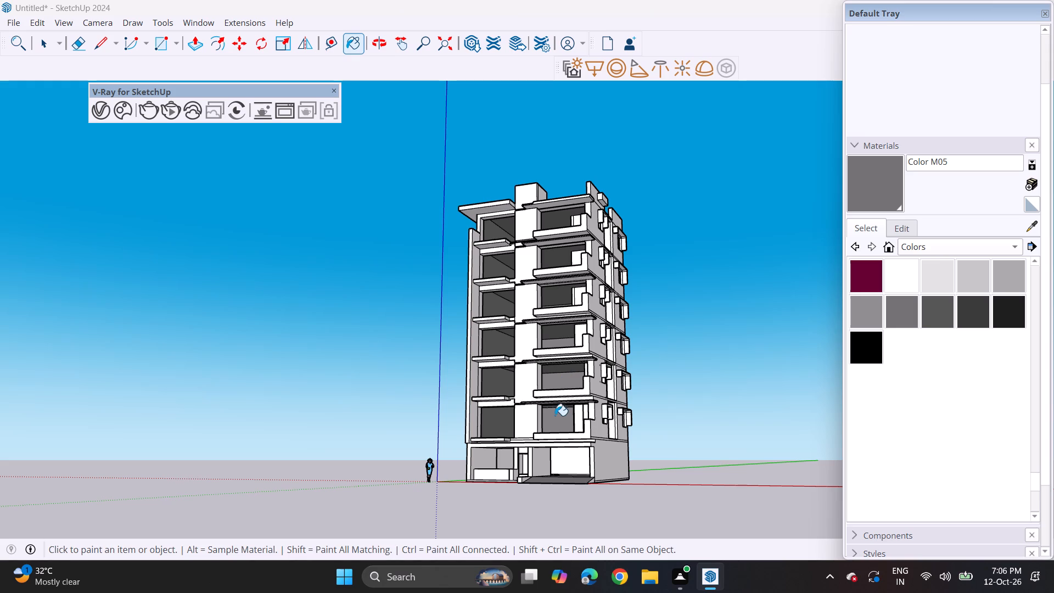
pyautogui.click(558, 422)
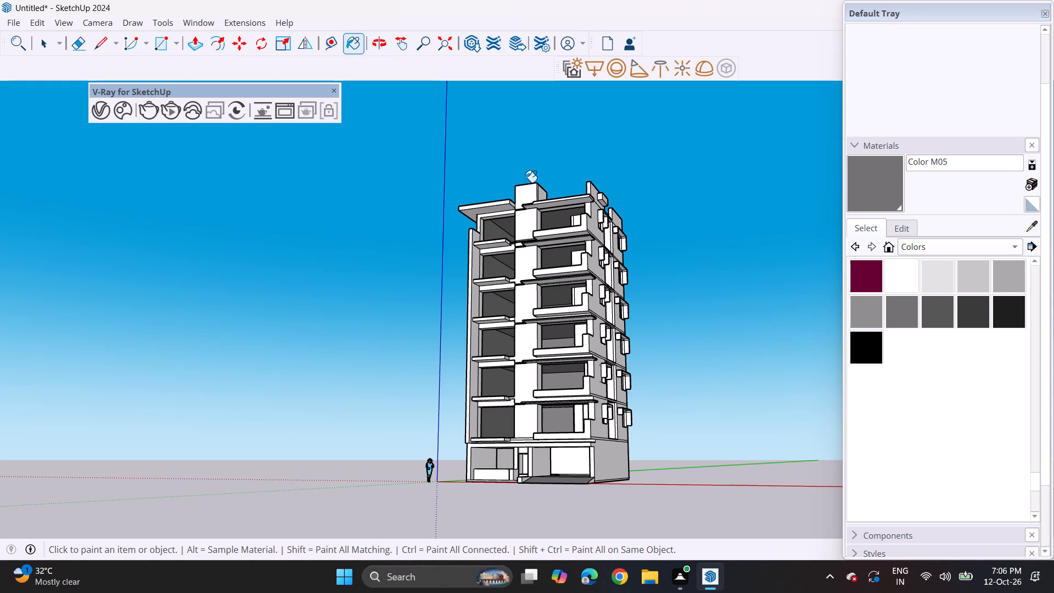
# Erase the stray vertical edge on the side of the rooftop block above the central pier.
pyautogui.scroll(14, 546, 191)
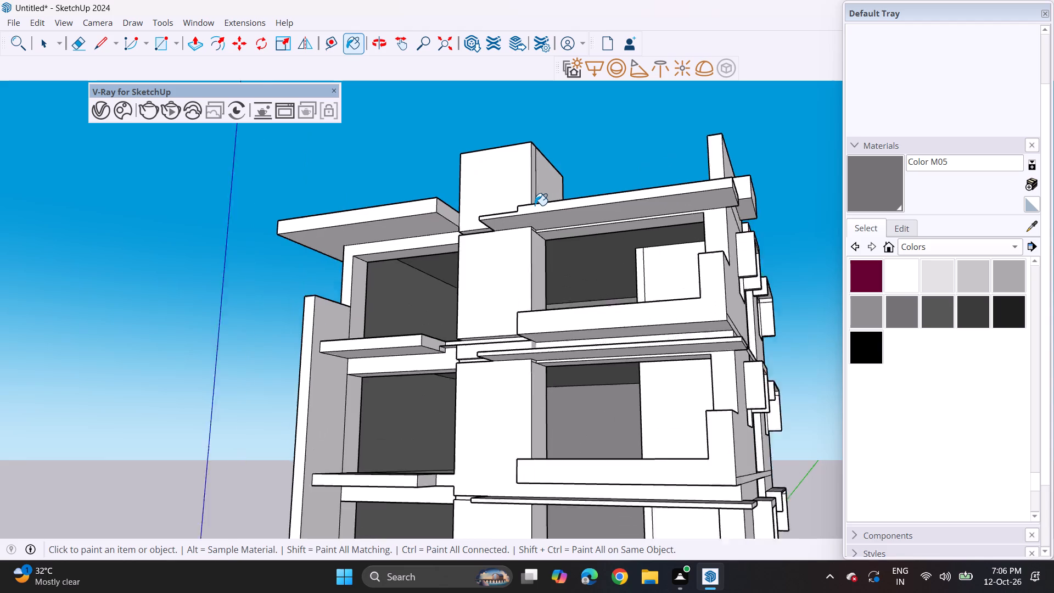
pyautogui.scroll(6, 535, 205)
pyautogui.click(71, 46)
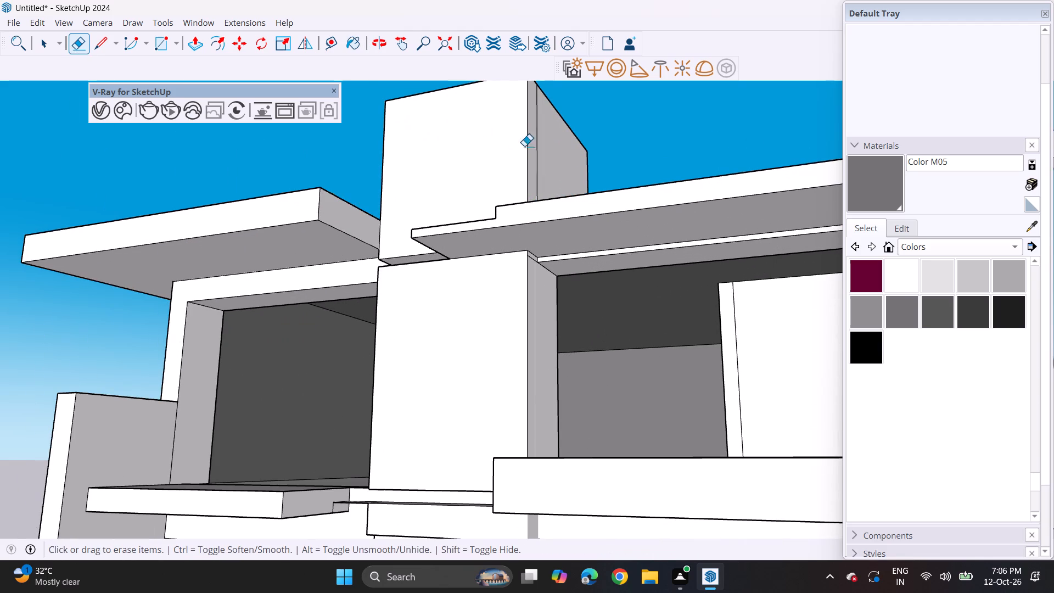
pyautogui.click(539, 170)
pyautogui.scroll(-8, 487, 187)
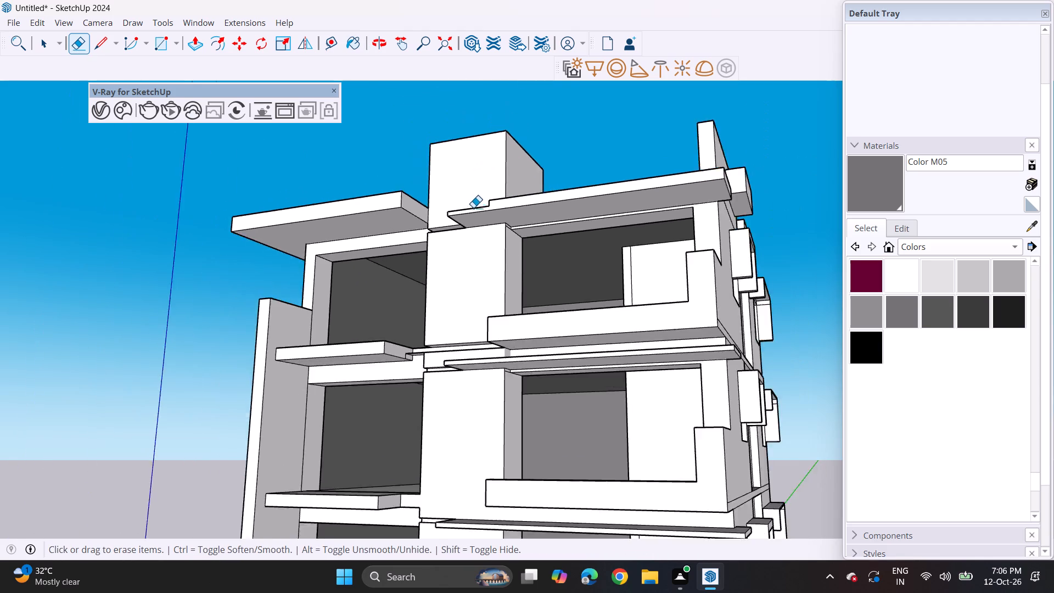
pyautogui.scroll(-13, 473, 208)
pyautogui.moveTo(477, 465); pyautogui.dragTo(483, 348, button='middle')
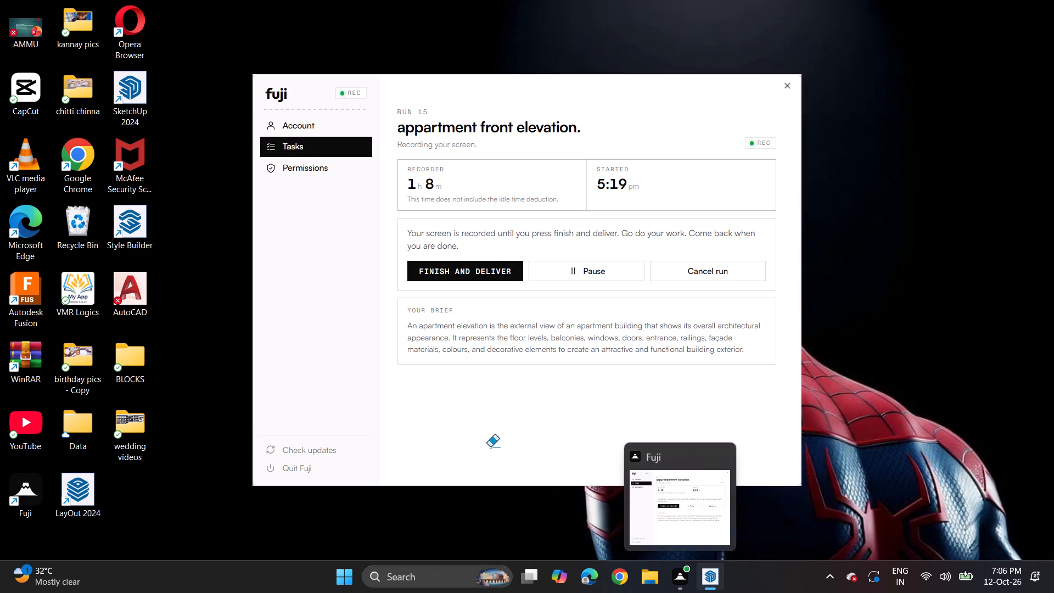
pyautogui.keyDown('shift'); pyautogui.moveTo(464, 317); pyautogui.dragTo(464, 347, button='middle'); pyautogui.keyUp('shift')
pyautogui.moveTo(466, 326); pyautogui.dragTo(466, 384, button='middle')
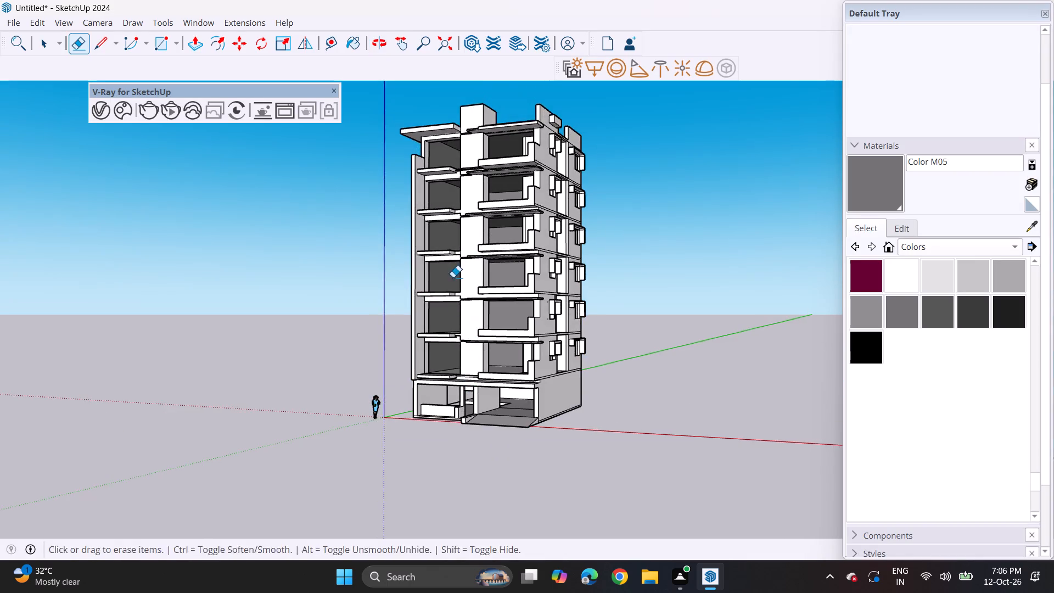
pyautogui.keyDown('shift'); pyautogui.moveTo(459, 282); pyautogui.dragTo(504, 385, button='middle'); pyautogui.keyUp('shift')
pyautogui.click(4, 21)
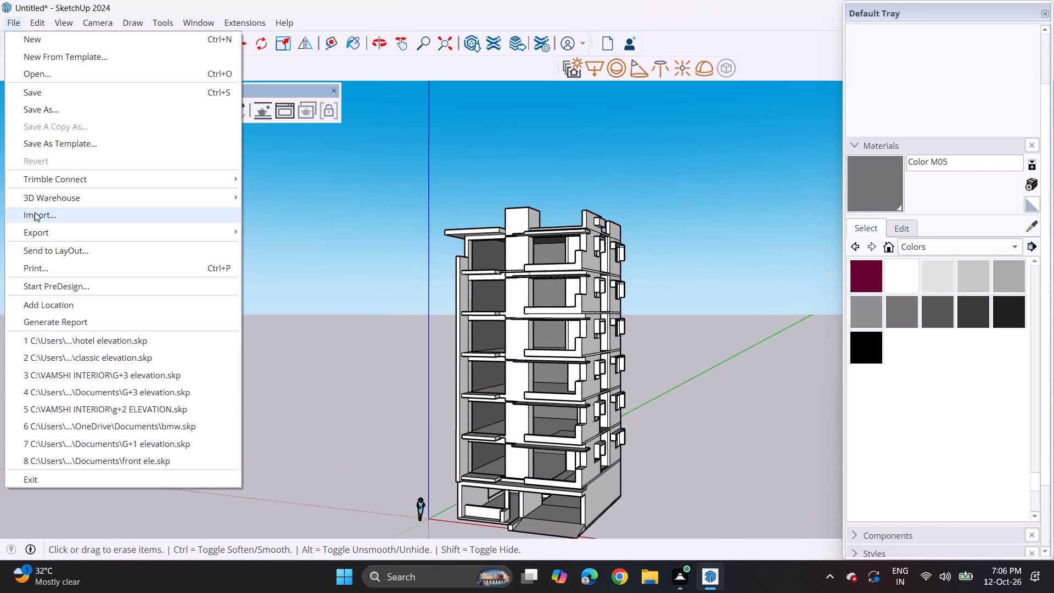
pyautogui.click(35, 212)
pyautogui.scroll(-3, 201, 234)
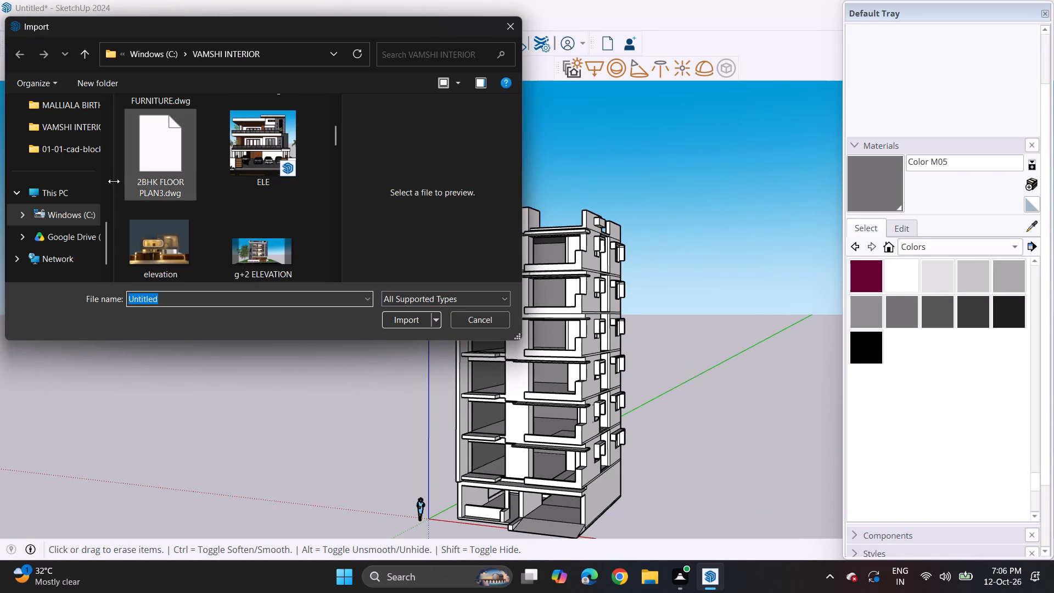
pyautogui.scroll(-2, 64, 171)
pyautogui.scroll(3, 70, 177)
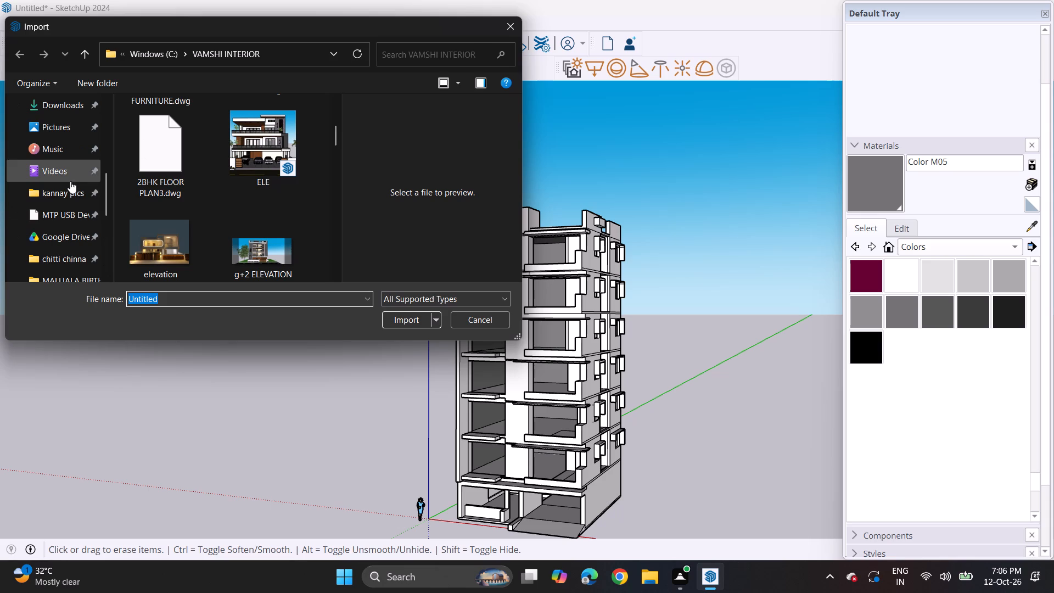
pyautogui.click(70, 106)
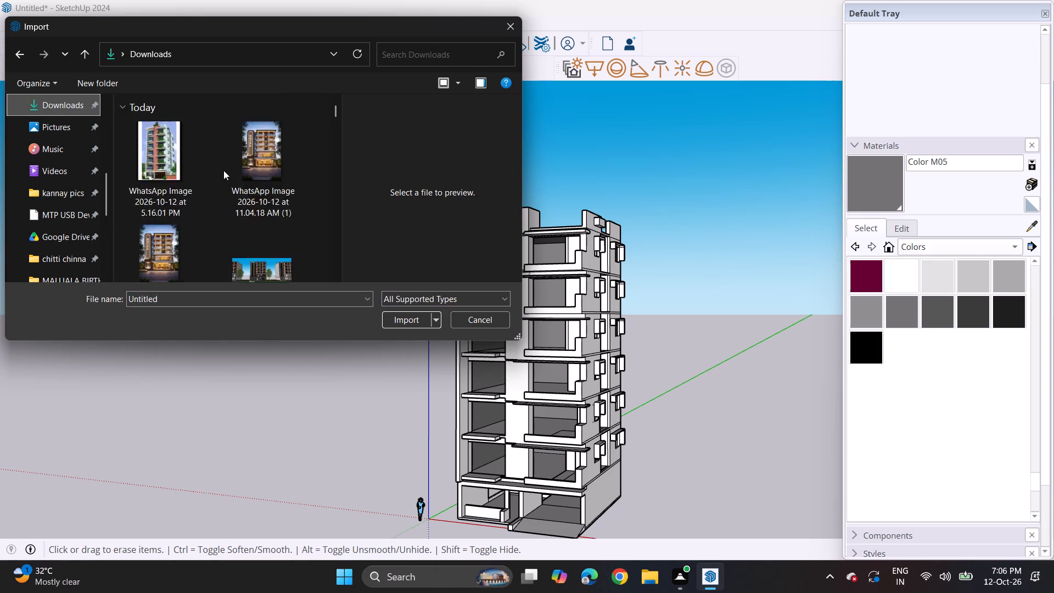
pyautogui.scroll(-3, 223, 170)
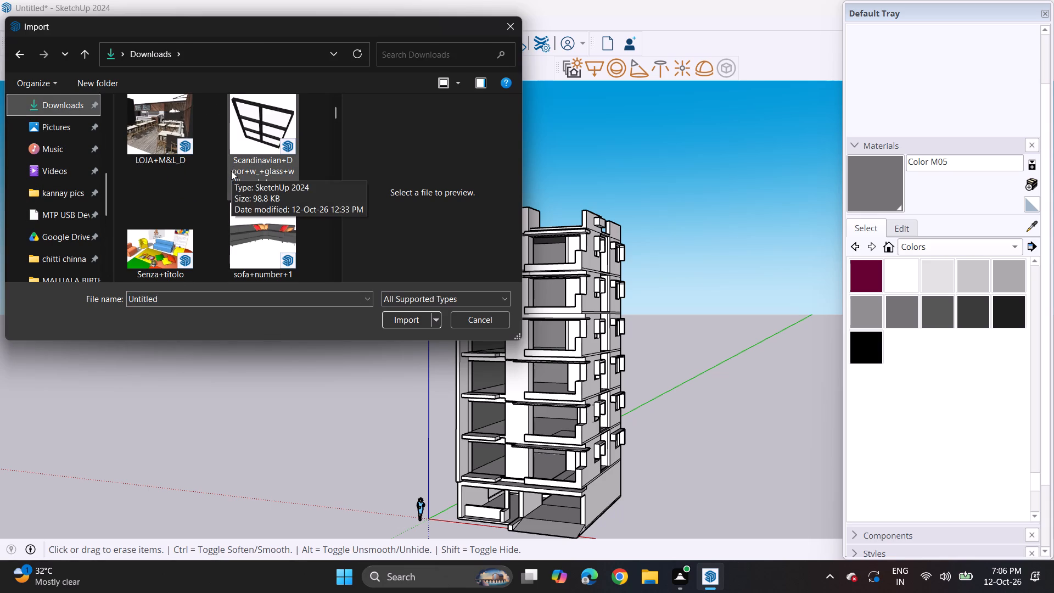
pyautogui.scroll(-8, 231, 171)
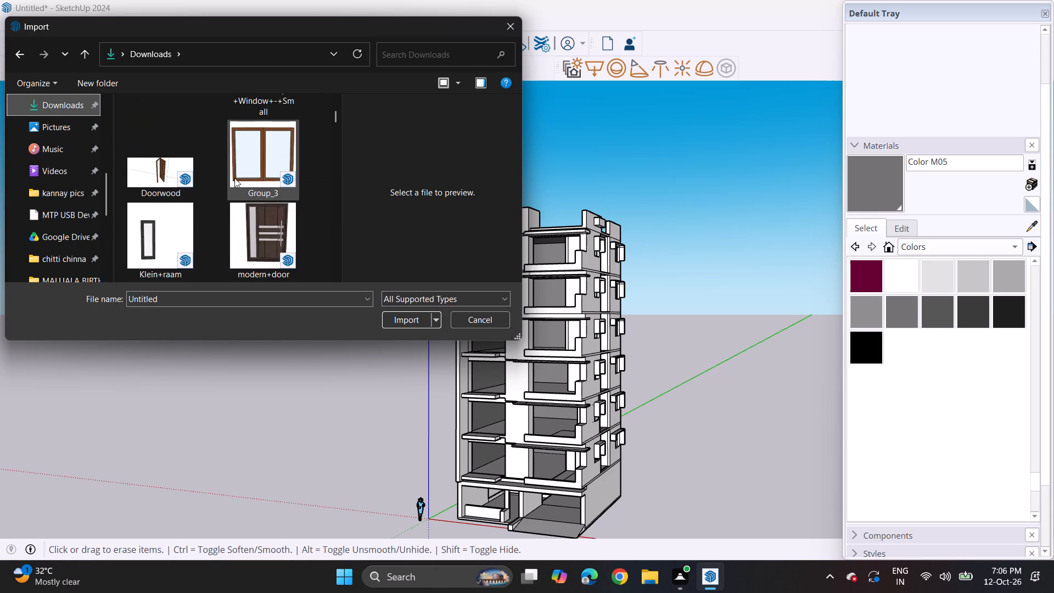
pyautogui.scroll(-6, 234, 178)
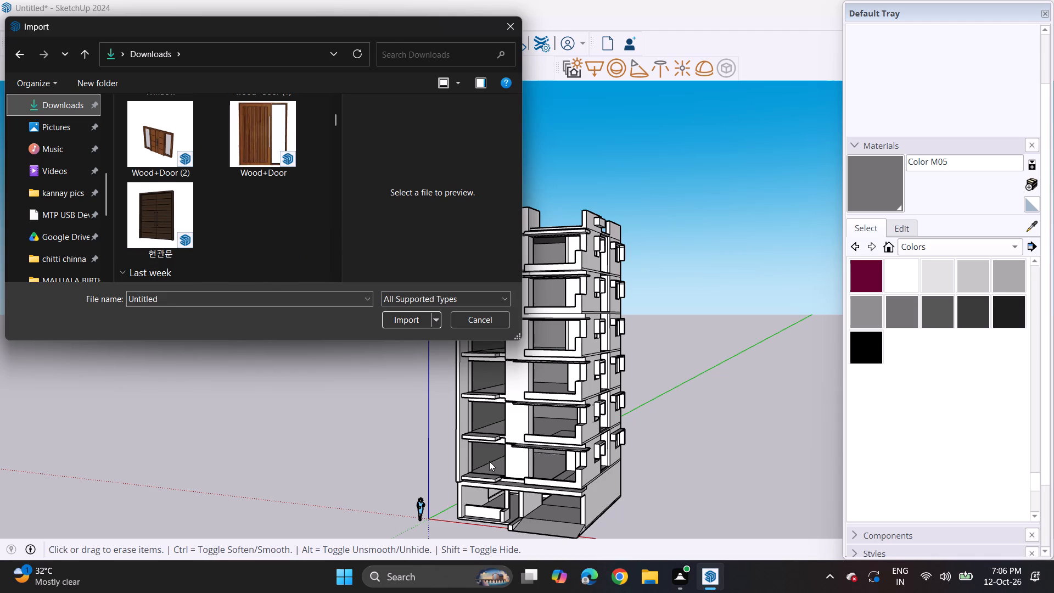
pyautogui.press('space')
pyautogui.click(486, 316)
# On the lowest balcony floor, pull the interior wall face behind the central pier inward to deepen the pier.
pyautogui.scroll(1, 490, 491)
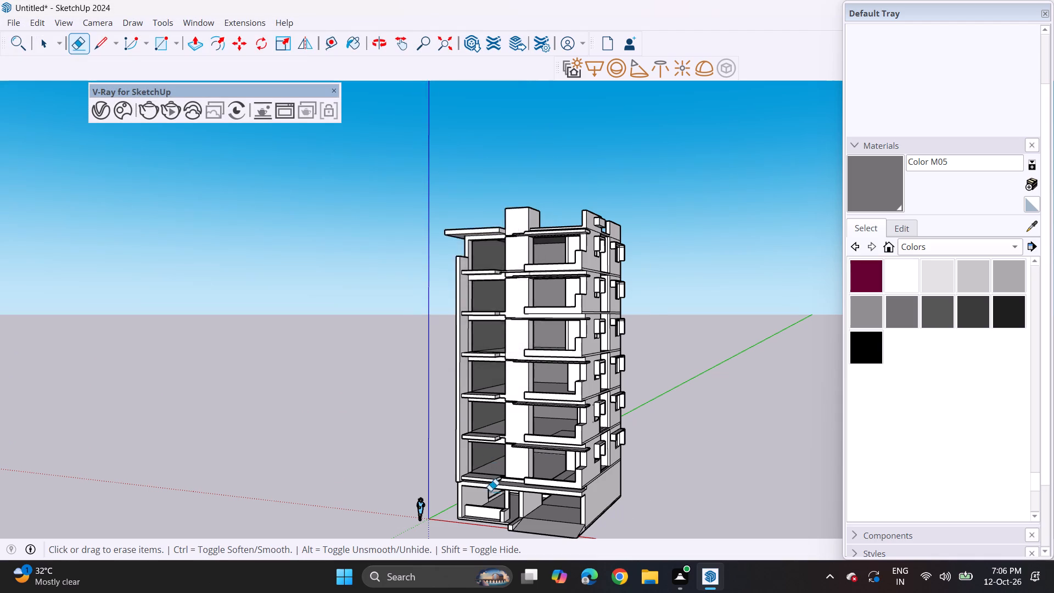
pyautogui.scroll(10, 490, 491)
pyautogui.moveTo(525, 482); pyautogui.dragTo(500, 466, button='middle')
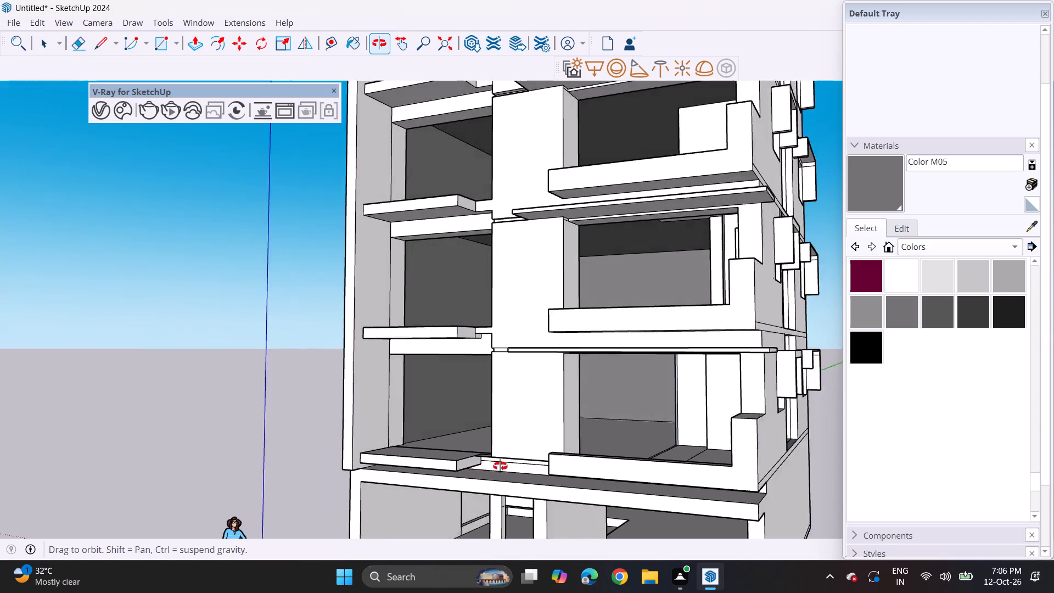
pyautogui.moveTo(500, 466); pyautogui.dragTo(448, 457, button='middle')
pyautogui.scroll(2, 503, 435)
pyautogui.scroll(8, 568, 426)
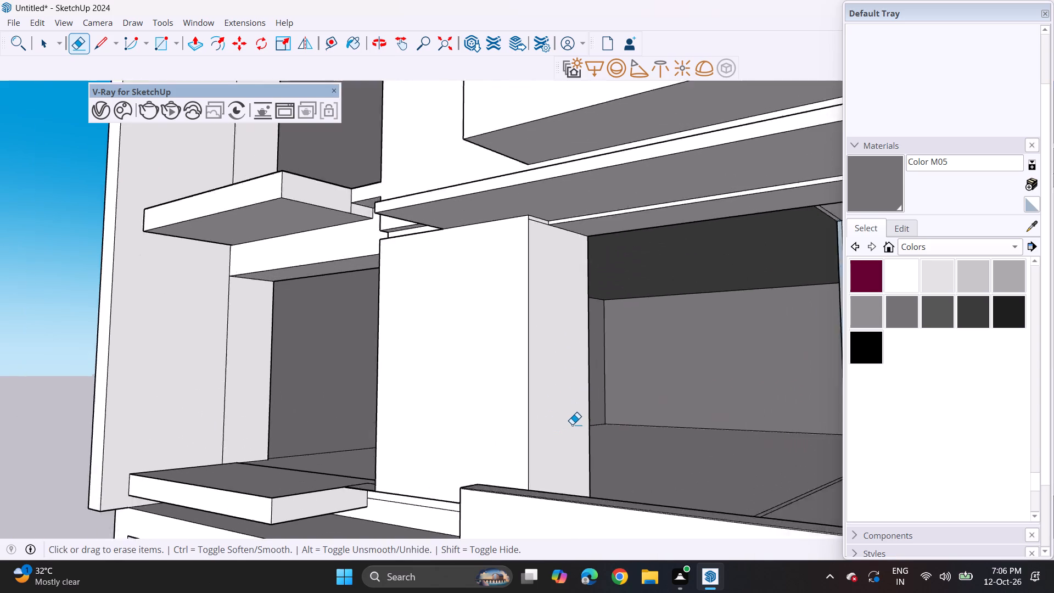
pyautogui.scroll(2, 572, 424)
pyautogui.moveTo(579, 422); pyautogui.dragTo(475, 433, button='middle')
pyautogui.scroll(1, 578, 424)
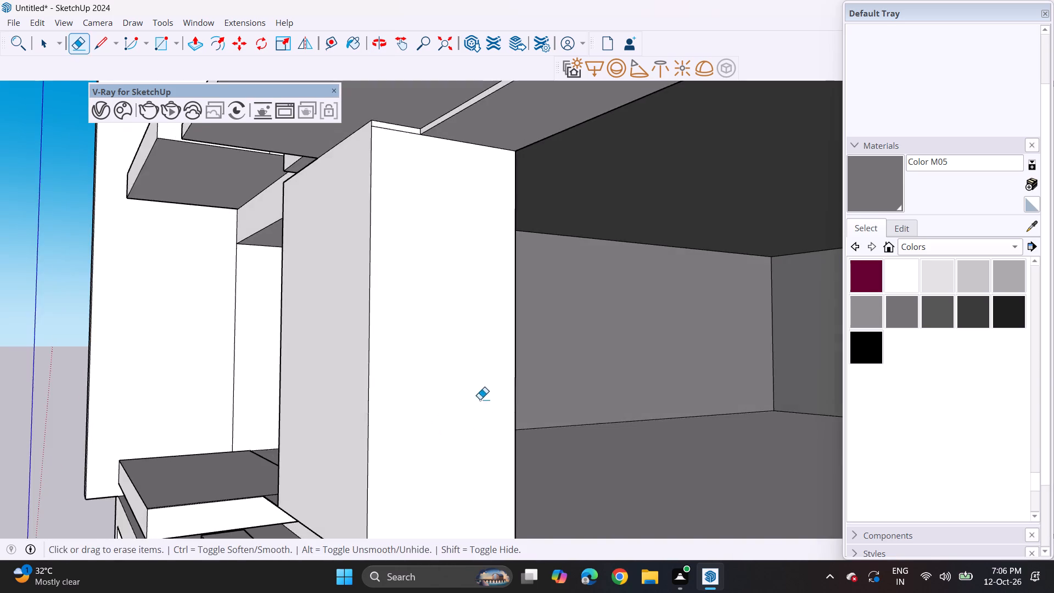
pyautogui.scroll(4, 480, 399)
pyautogui.moveTo(484, 389); pyautogui.dragTo(234, 434, button='middle')
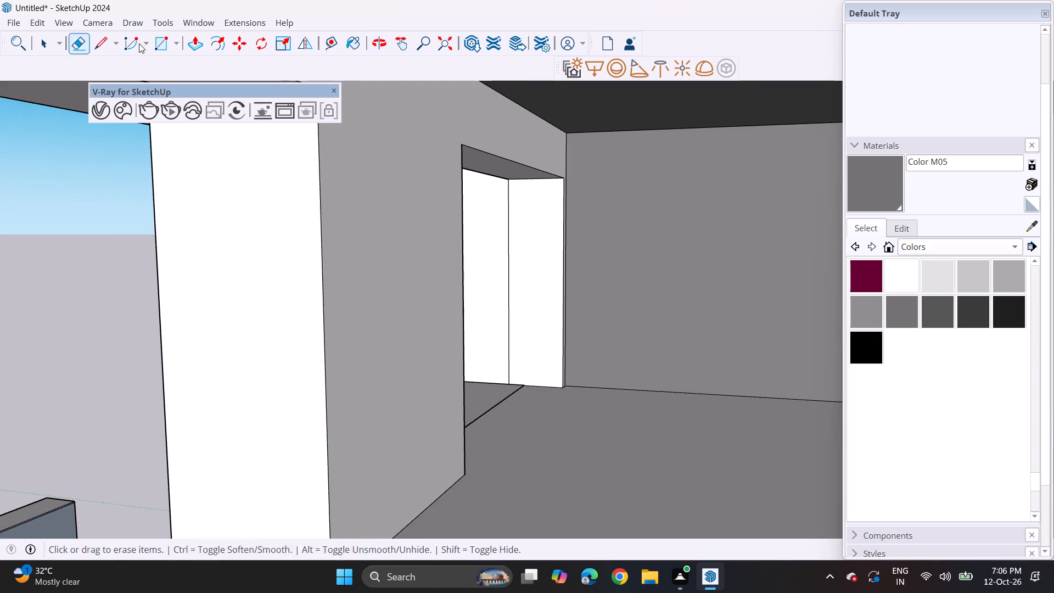
pyautogui.click(192, 48)
pyautogui.click(396, 279)
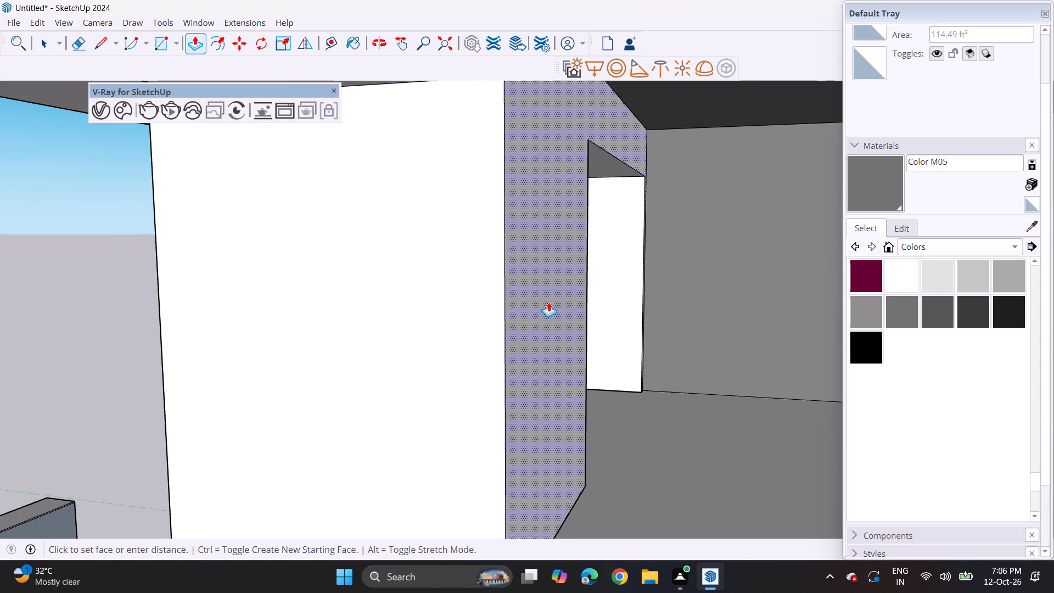
pyautogui.click(548, 302)
# Repeat the same pull distance on the matching wall face behind the central pier one floor up.
pyautogui.moveTo(318, 327); pyautogui.dragTo(730, 314, button='middle')
pyautogui.scroll(-5, 692, 279)
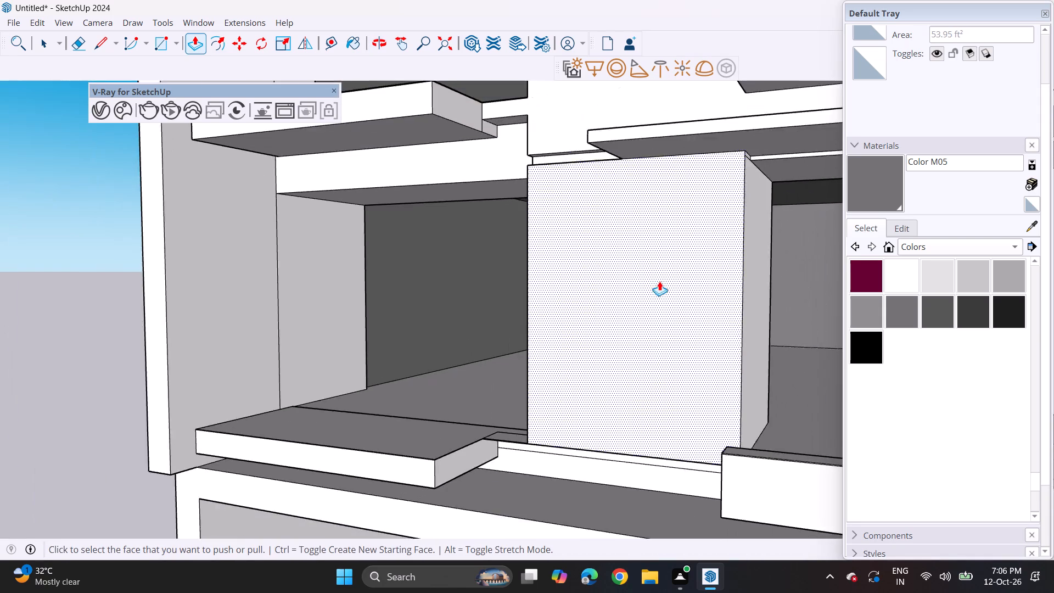
pyautogui.scroll(-11, 659, 281)
pyautogui.moveTo(673, 276); pyautogui.dragTo(582, 313, button='middle')
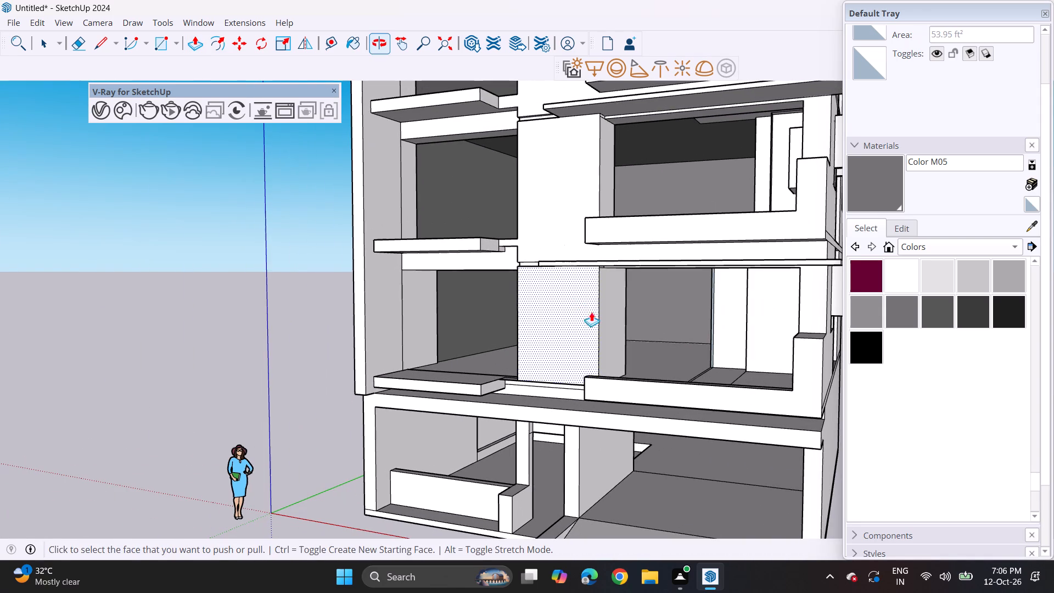
pyautogui.moveTo(631, 141); pyautogui.dragTo(579, 169, button='middle')
pyautogui.scroll(7, 619, 167)
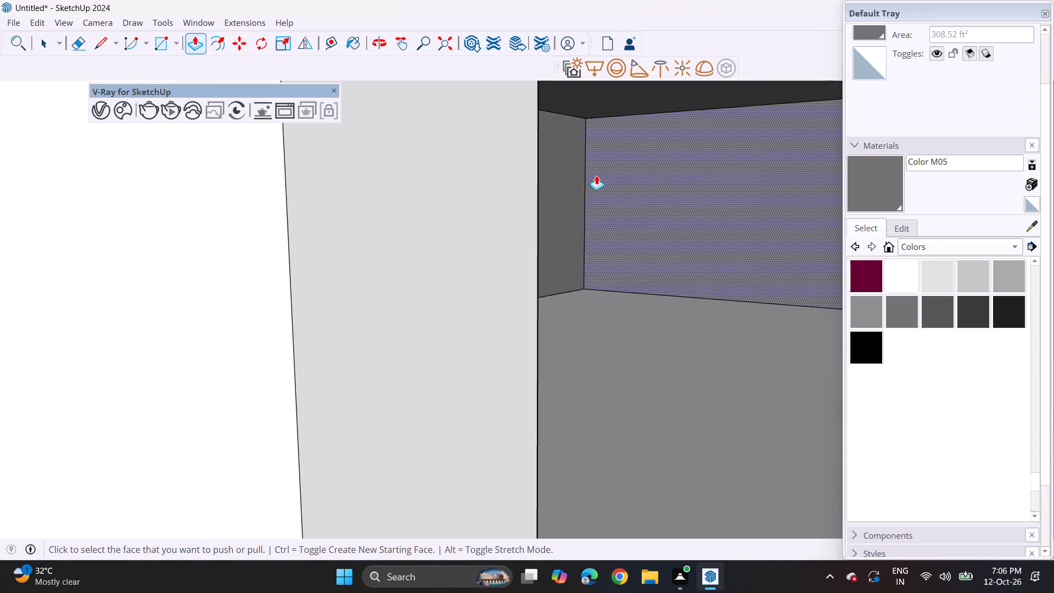
pyautogui.moveTo(593, 176); pyautogui.dragTo(520, 188, button='middle')
pyautogui.keyDown('shift'); pyautogui.moveTo(438, 232); pyautogui.dragTo(603, 206, button='middle'); pyautogui.keyUp('shift')
pyautogui.moveTo(597, 211); pyautogui.dragTo(497, 240, button='middle')
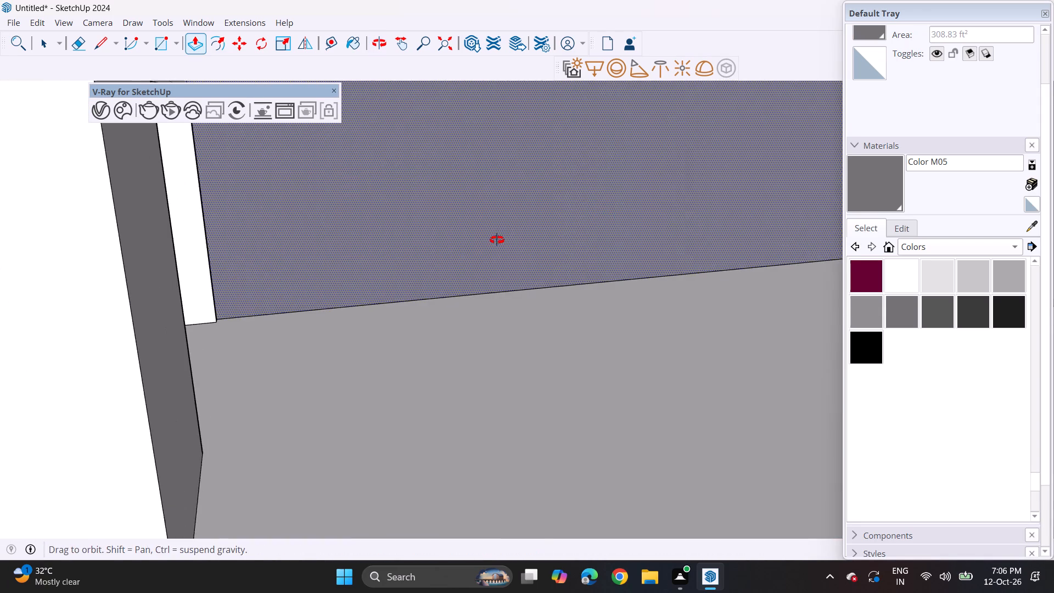
pyautogui.moveTo(497, 240); pyautogui.dragTo(492, 240, button='middle')
pyautogui.doubleClick(136, 339)
# Repeat the same pull distance on the matching wall faces behind the central pier on the next two floors up.
pyautogui.keyDown('shift'); pyautogui.moveTo(239, 133); pyautogui.dragTo(279, 348, button='middle'); pyautogui.keyUp('shift')
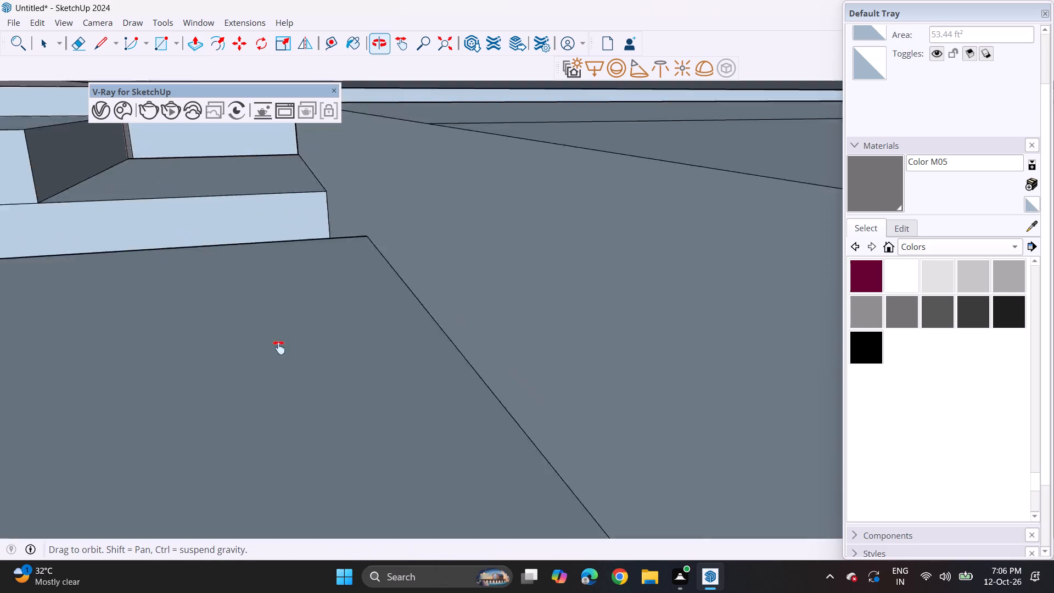
pyautogui.keyDown('shift'); pyautogui.moveTo(279, 348); pyautogui.dragTo(354, 531, button='middle'); pyautogui.keyUp('shift')
pyautogui.doubleClick(193, 248)
pyautogui.keyDown('shift'); pyautogui.moveTo(261, 178); pyautogui.dragTo(293, 567, button='middle'); pyautogui.keyUp('shift')
pyautogui.keyDown('shift'); pyautogui.moveTo(322, 271); pyautogui.dragTo(363, 475, button='middle'); pyautogui.keyUp('shift')
pyautogui.keyDown('shift'); pyautogui.moveTo(349, 245); pyautogui.dragTo(397, 478, button='middle'); pyautogui.keyUp('shift')
pyautogui.keyDown('shift'); pyautogui.moveTo(348, 207); pyautogui.dragTo(354, 252, button='middle'); pyautogui.keyUp('shift')
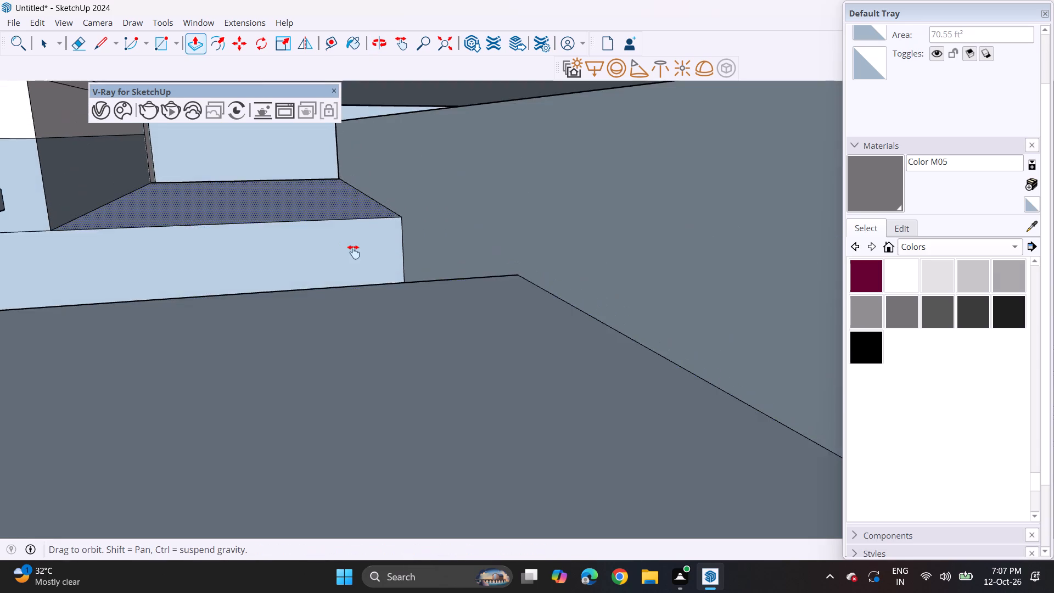
pyautogui.keyDown('shift'); pyautogui.moveTo(354, 252); pyautogui.dragTo(375, 444, button='middle'); pyautogui.keyUp('shift')
pyautogui.doubleClick(200, 407)
# Repeat the same pull distance on the wall face behind the central pier on the following floor up.
pyautogui.keyDown('shift'); pyautogui.moveTo(257, 282); pyautogui.dragTo(261, 584, button='middle'); pyautogui.keyUp('shift')
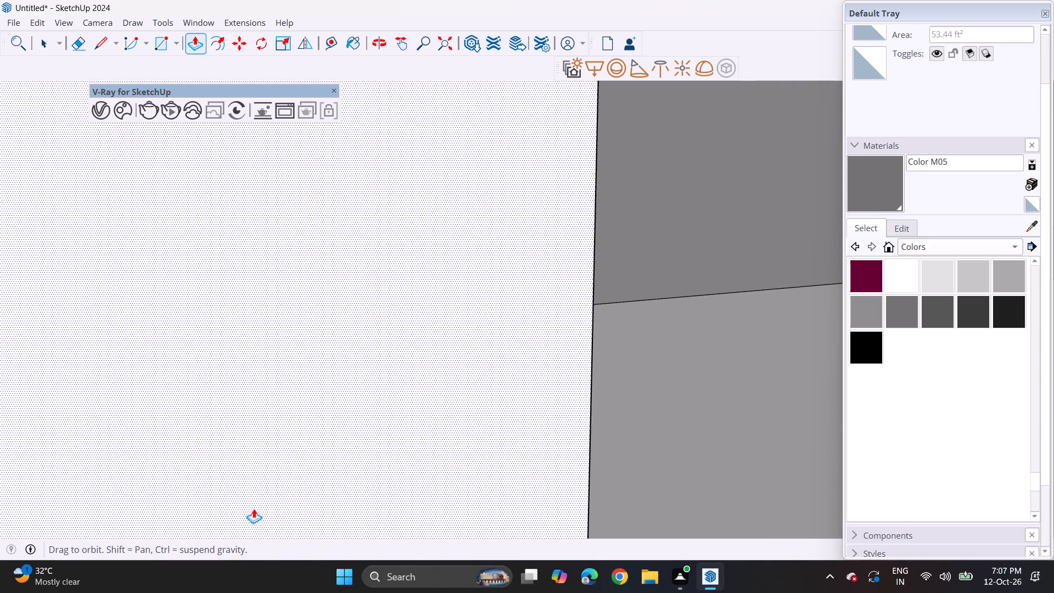
pyautogui.keyDown('shift'); pyautogui.moveTo(321, 211); pyautogui.dragTo(351, 439, button='middle'); pyautogui.keyUp('shift')
pyautogui.keyDown('shift'); pyautogui.moveTo(358, 304); pyautogui.dragTo(355, 507, button='middle'); pyautogui.keyUp('shift')
pyautogui.keyDown('shift'); pyautogui.moveTo(369, 260); pyautogui.dragTo(371, 478, button='middle'); pyautogui.keyUp('shift')
pyautogui.keyDown('shift'); pyautogui.moveTo(375, 316); pyautogui.dragTo(374, 422, button='middle'); pyautogui.keyUp('shift')
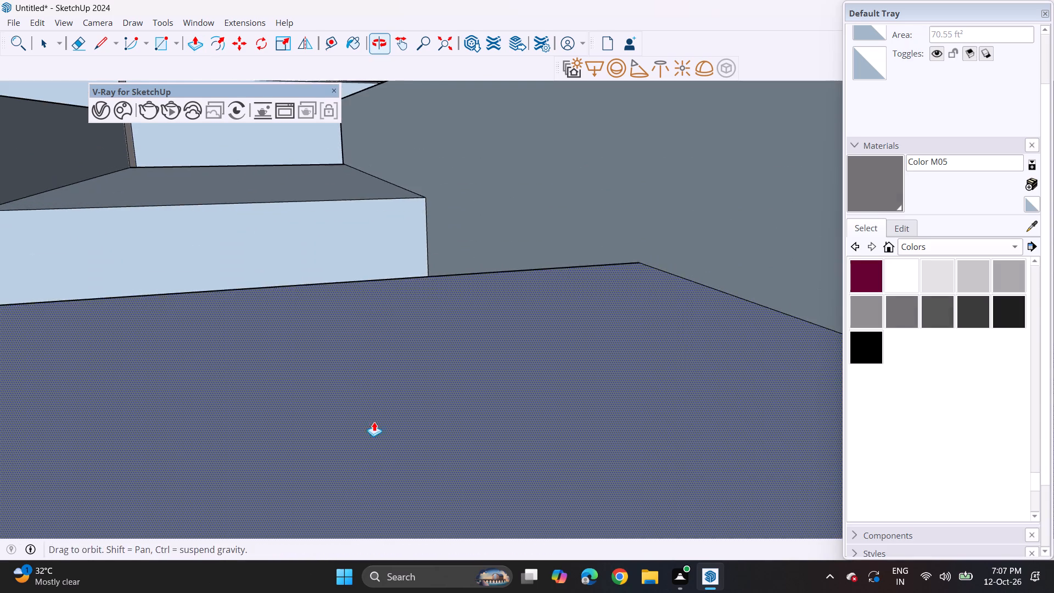
pyautogui.keyDown('shift'); pyautogui.moveTo(374, 422); pyautogui.dragTo(378, 446, button='middle'); pyautogui.keyUp('shift')
pyautogui.keyDown('shift'); pyautogui.moveTo(347, 245); pyautogui.dragTo(368, 450, button='middle'); pyautogui.keyUp('shift')
pyautogui.doubleClick(130, 270)
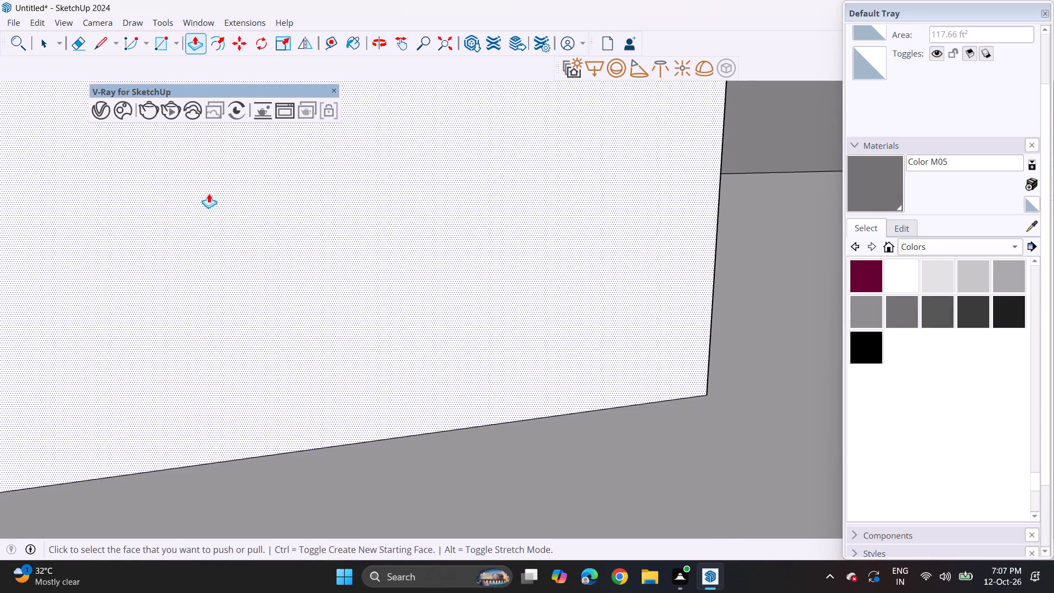
# Repeat the same pull distance on the wall face behind the central pier on the top floor.
pyautogui.keyDown('shift'); pyautogui.moveTo(212, 203); pyautogui.dragTo(243, 591, button='middle'); pyautogui.keyUp('shift')
pyautogui.keyDown('shift'); pyautogui.moveTo(246, 380); pyautogui.dragTo(249, 587, button='middle'); pyautogui.keyUp('shift')
pyautogui.moveTo(291, 250); pyautogui.dragTo(290, 453, button='middle')
pyautogui.keyDown('shift'); pyautogui.moveTo(289, 262); pyautogui.dragTo(289, 415, button='middle'); pyautogui.keyUp('shift')
pyautogui.keyDown('shift'); pyautogui.moveTo(309, 249); pyautogui.dragTo(275, 431, button='middle'); pyautogui.keyUp('shift')
pyautogui.scroll(-1, 272, 381)
pyautogui.keyDown('shift'); pyautogui.moveTo(293, 342); pyautogui.dragTo(293, 540, button='middle'); pyautogui.keyUp('shift')
pyautogui.keyDown('shift'); pyautogui.moveTo(361, 296); pyautogui.dragTo(361, 332, button='middle'); pyautogui.keyUp('shift')
pyautogui.keyDown('shift'); pyautogui.moveTo(377, 216); pyautogui.dragTo(361, 400, button='middle'); pyautogui.keyUp('shift')
pyautogui.keyDown('shift'); pyautogui.moveTo(363, 258); pyautogui.dragTo(362, 402, button='middle'); pyautogui.keyUp('shift')
pyautogui.keyDown('shift'); pyautogui.moveTo(385, 217); pyautogui.dragTo(369, 379, button='middle'); pyautogui.keyUp('shift')
pyautogui.keyDown('shift'); pyautogui.moveTo(388, 240); pyautogui.dragTo(385, 405, button='middle'); pyautogui.keyUp('shift')
pyautogui.moveTo(420, 125); pyautogui.dragTo(382, 395, button='middle')
pyautogui.keyDown('shift'); pyautogui.moveTo(438, 151); pyautogui.dragTo(458, 280, button='middle'); pyautogui.keyUp('shift')
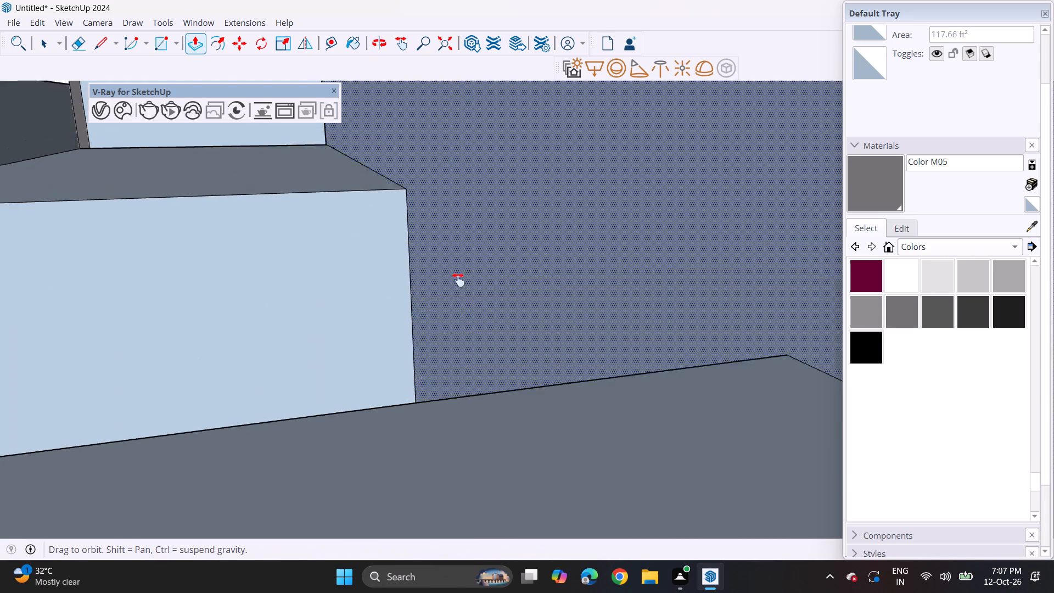
pyautogui.keyDown('shift'); pyautogui.moveTo(458, 280); pyautogui.dragTo(483, 393, button='middle'); pyautogui.keyUp('shift')
pyautogui.keyDown('shift'); pyautogui.moveTo(424, 205); pyautogui.dragTo(564, 404, button='middle'); pyautogui.keyUp('shift')
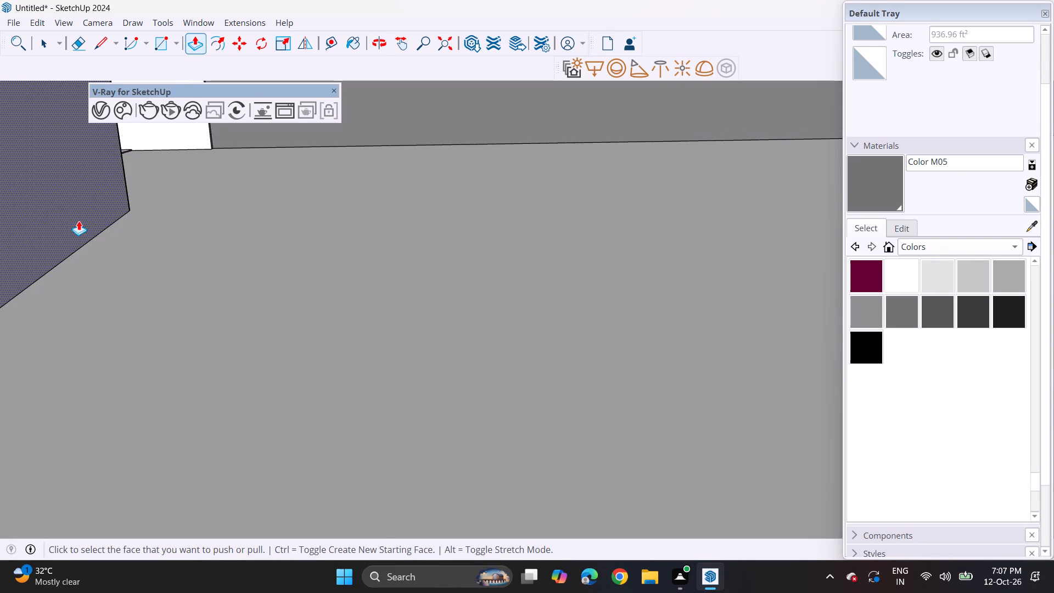
pyautogui.doubleClick(78, 221)
pyautogui.click(250, 200)
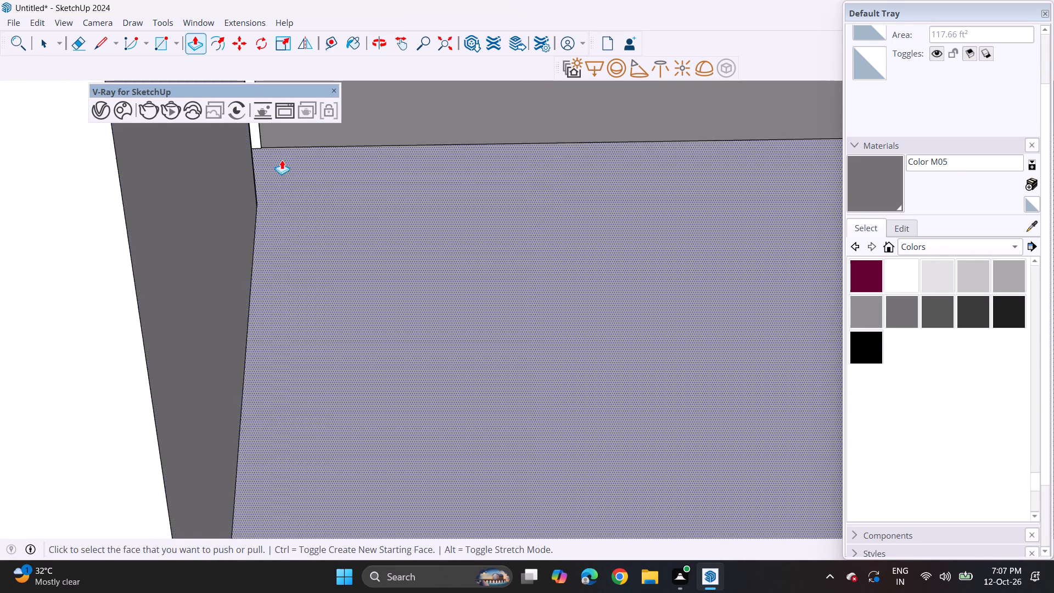
# Examine the front elevation from roof to ground, checking the central pier and the balcony recesses on every floor.
pyautogui.keyDown('shift'); pyautogui.moveTo(282, 160); pyautogui.dragTo(327, 379, button='middle'); pyautogui.keyUp('shift')
pyautogui.moveTo(240, 281); pyautogui.dragTo(467, 221, button='middle')
pyautogui.scroll(-8, 448, 211)
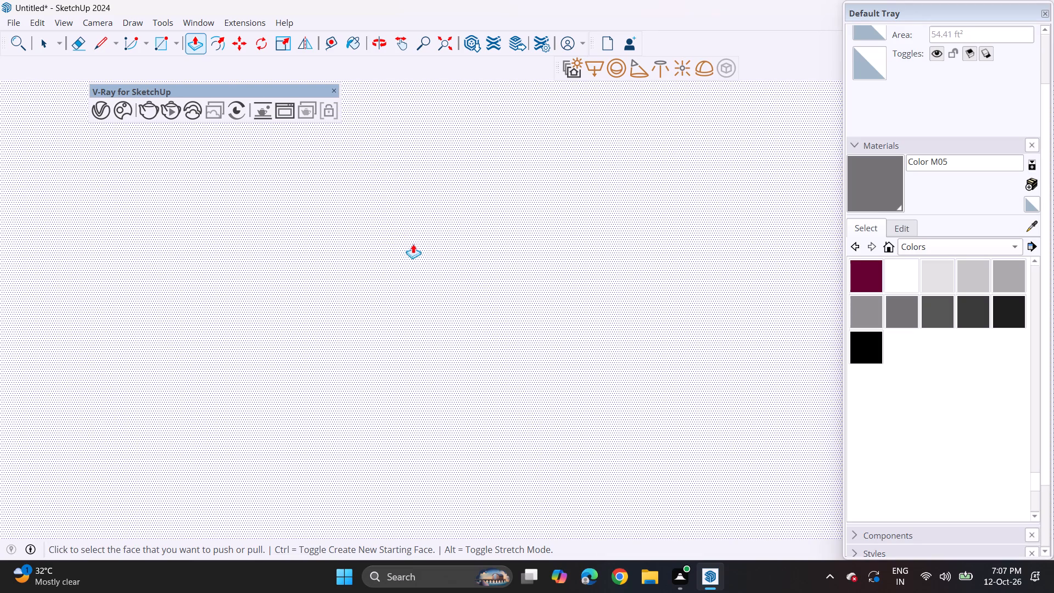
pyautogui.scroll(-20, 413, 244)
pyautogui.scroll(-5, 413, 244)
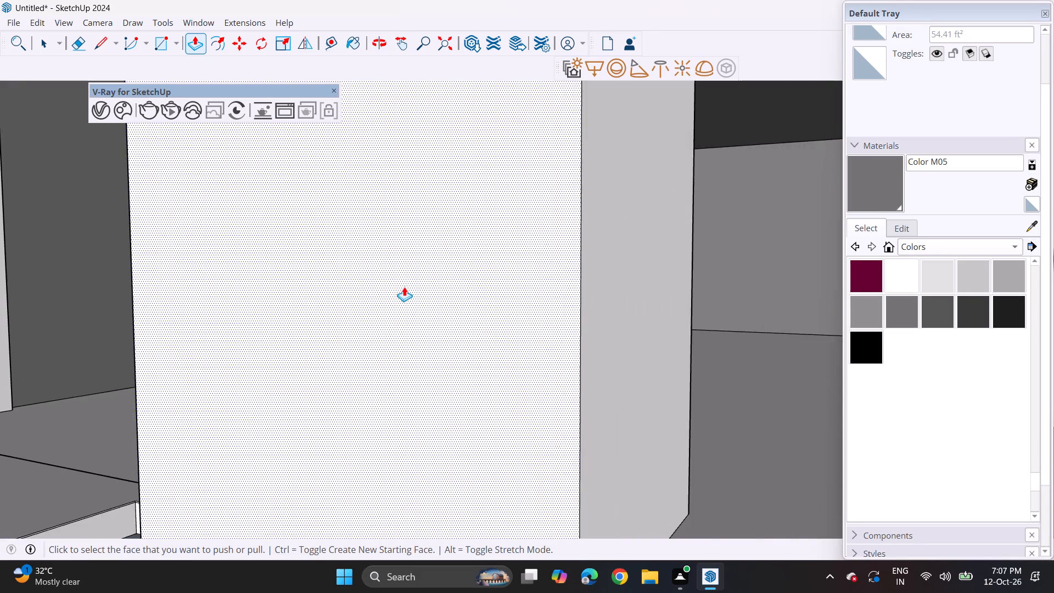
pyautogui.scroll(-20, 404, 287)
pyautogui.scroll(-4, 404, 287)
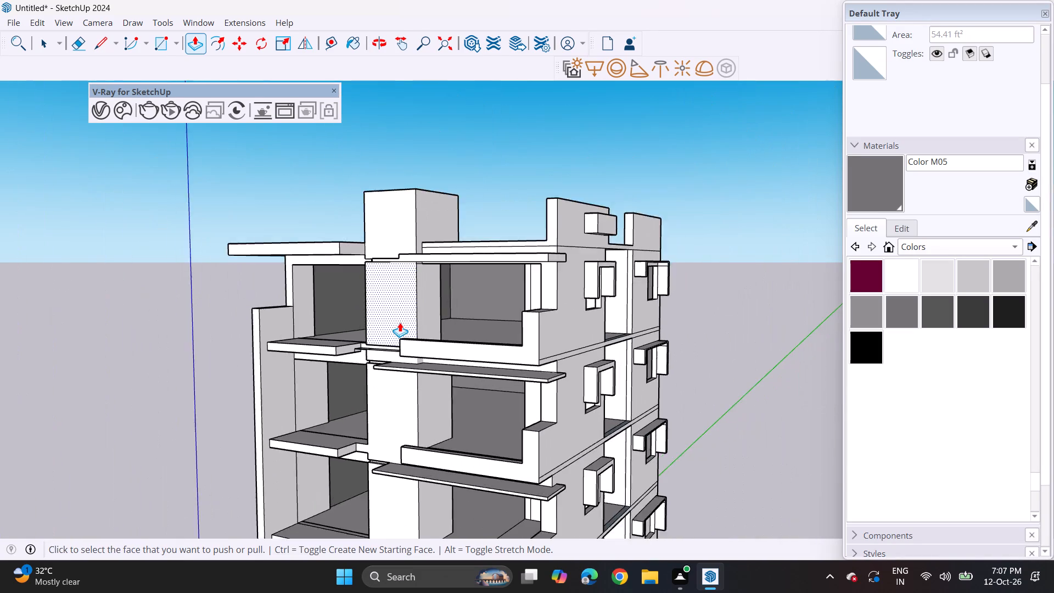
pyautogui.scroll(-2, 400, 322)
pyautogui.scroll(-2, 407, 374)
pyautogui.keyDown('shift'); pyautogui.moveTo(421, 507); pyautogui.dragTo(422, 397, button='middle'); pyautogui.keyUp('shift')
pyautogui.moveTo(414, 431); pyautogui.dragTo(423, 359, button='middle')
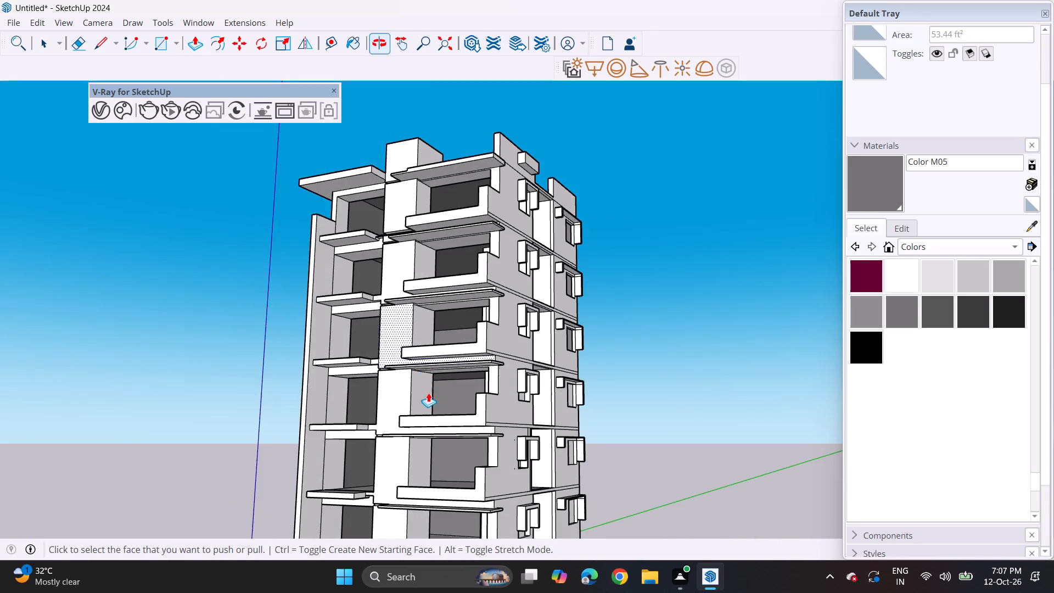
pyautogui.moveTo(428, 406); pyautogui.dragTo(428, 453, button='middle')
pyautogui.keyDown('shift'); pyautogui.moveTo(432, 476); pyautogui.dragTo(414, 357, button='middle'); pyautogui.keyUp('shift')
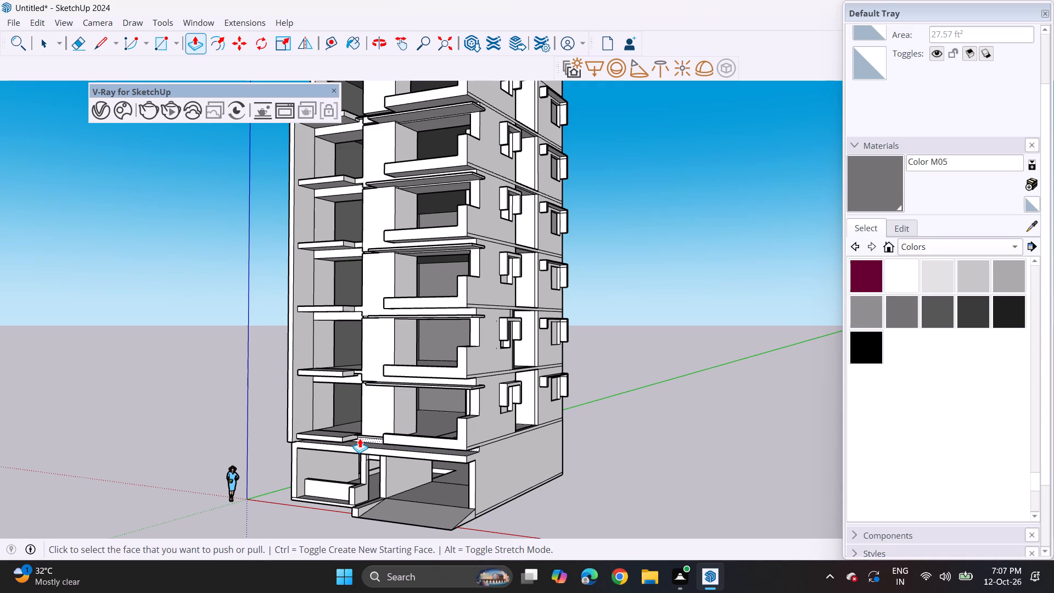
pyautogui.moveTo(330, 413); pyautogui.dragTo(407, 425, button='middle')
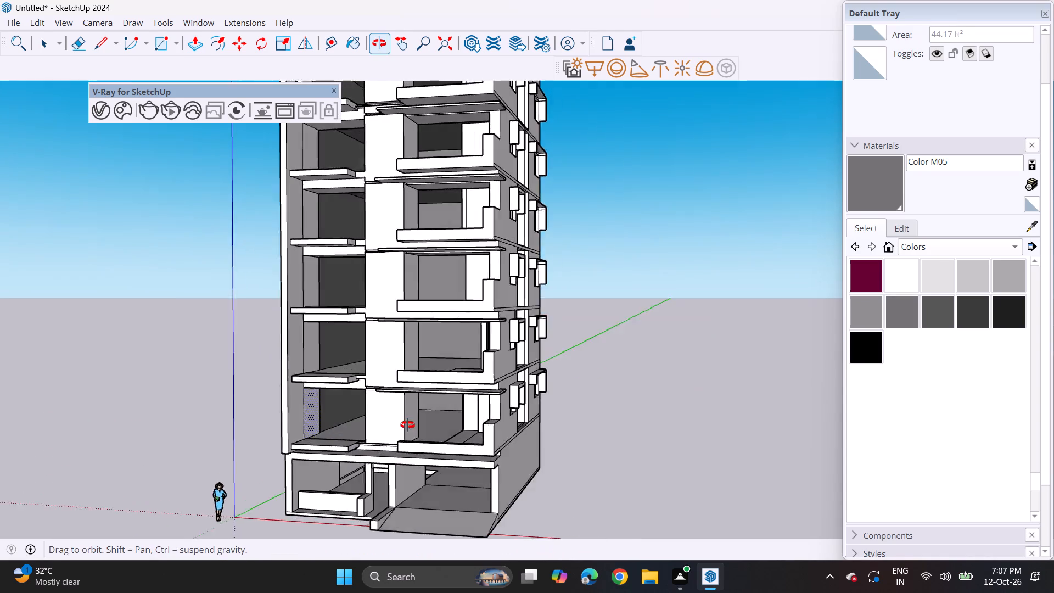
pyautogui.moveTo(407, 425); pyautogui.dragTo(362, 405, button='middle')
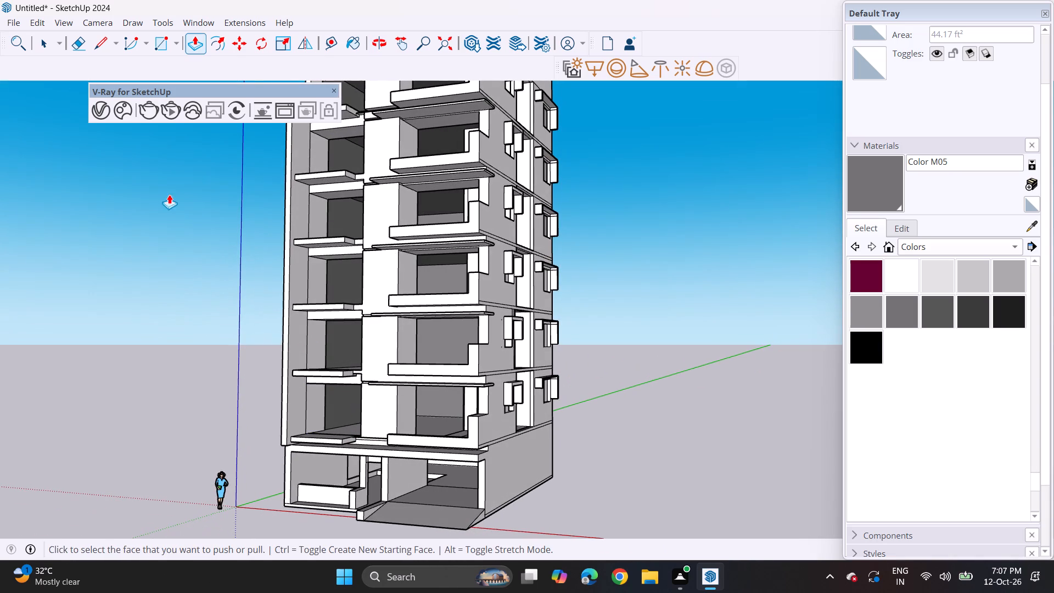
# Import the three-panel window model Component_21 from the Downloads folder.
pyautogui.click(16, 18)
pyautogui.click(49, 211)
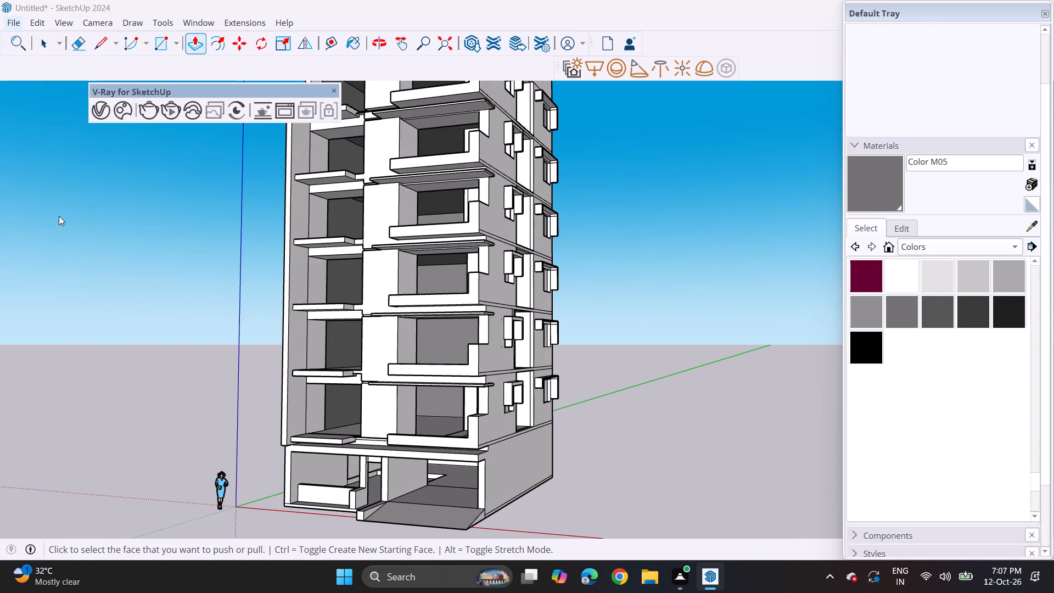
pyautogui.scroll(-4, 244, 224)
pyautogui.scroll(3, 79, 122)
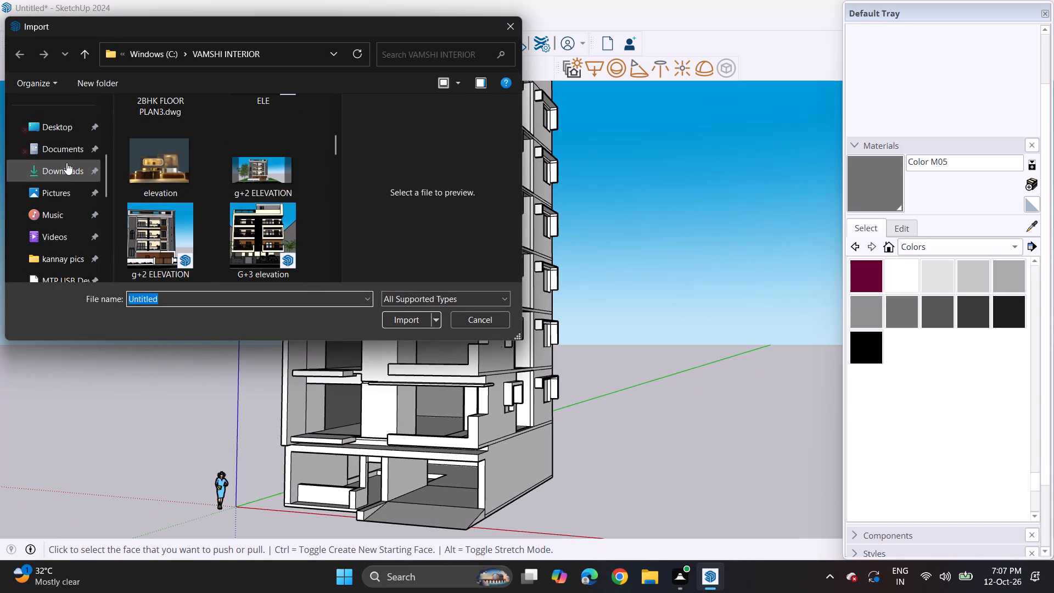
pyautogui.click(66, 164)
pyautogui.scroll(-4, 211, 197)
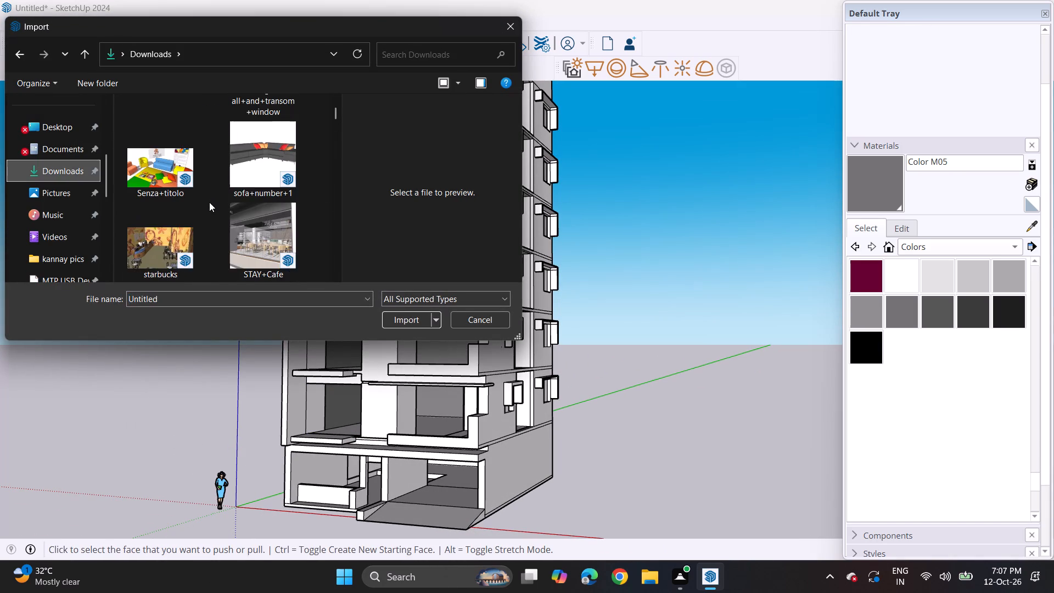
pyautogui.scroll(-16, 209, 206)
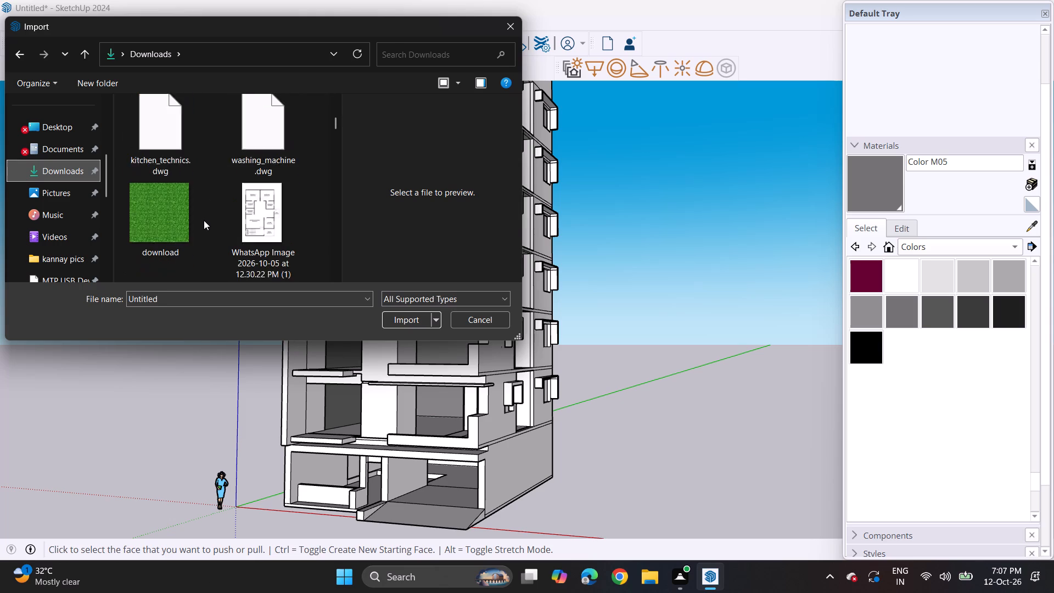
pyautogui.scroll(-17, 204, 220)
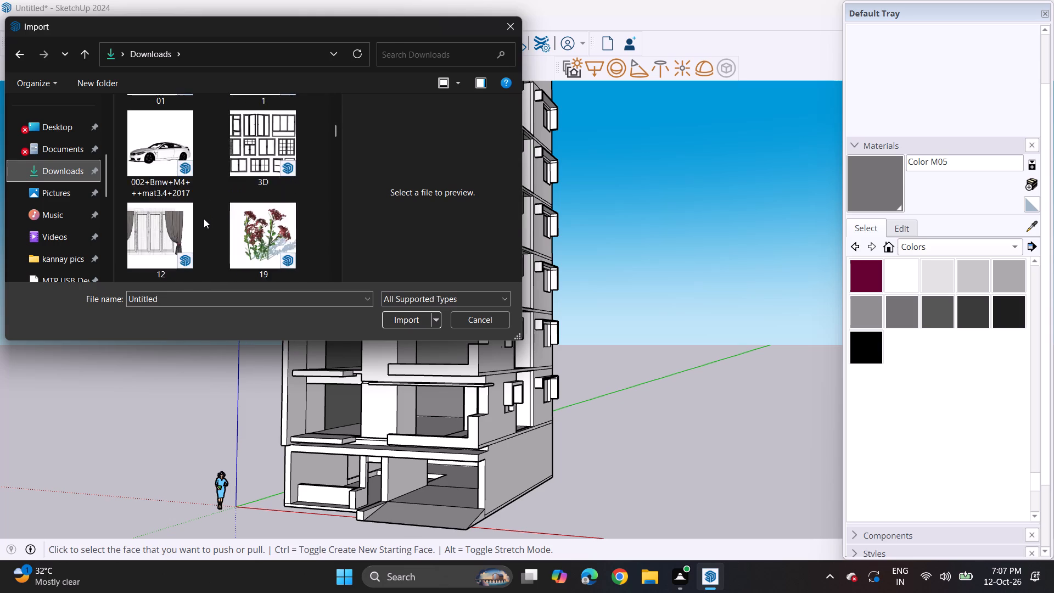
pyautogui.scroll(3, 204, 219)
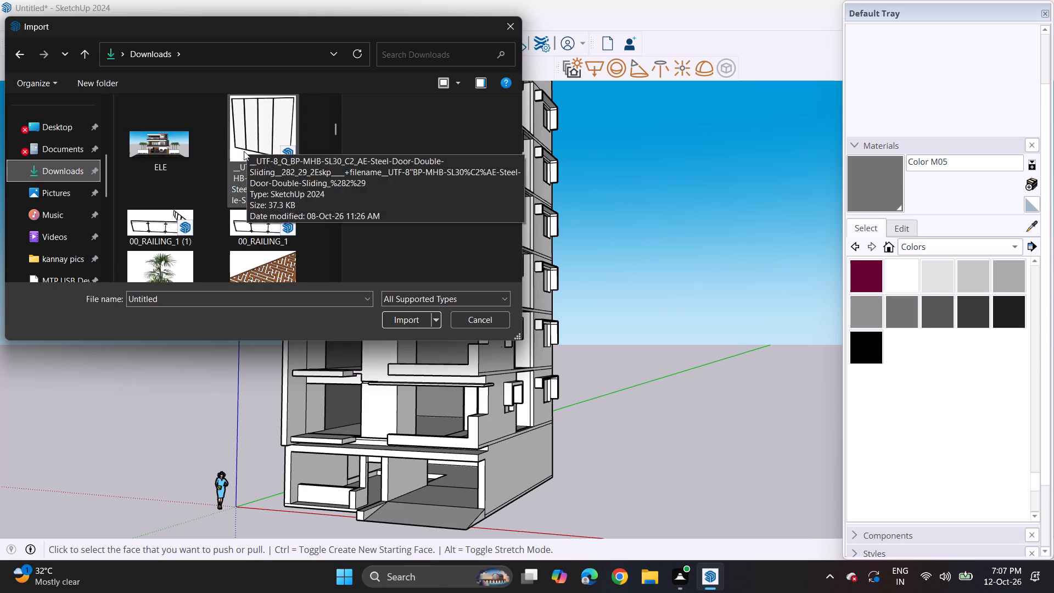
pyautogui.scroll(-13, 232, 171)
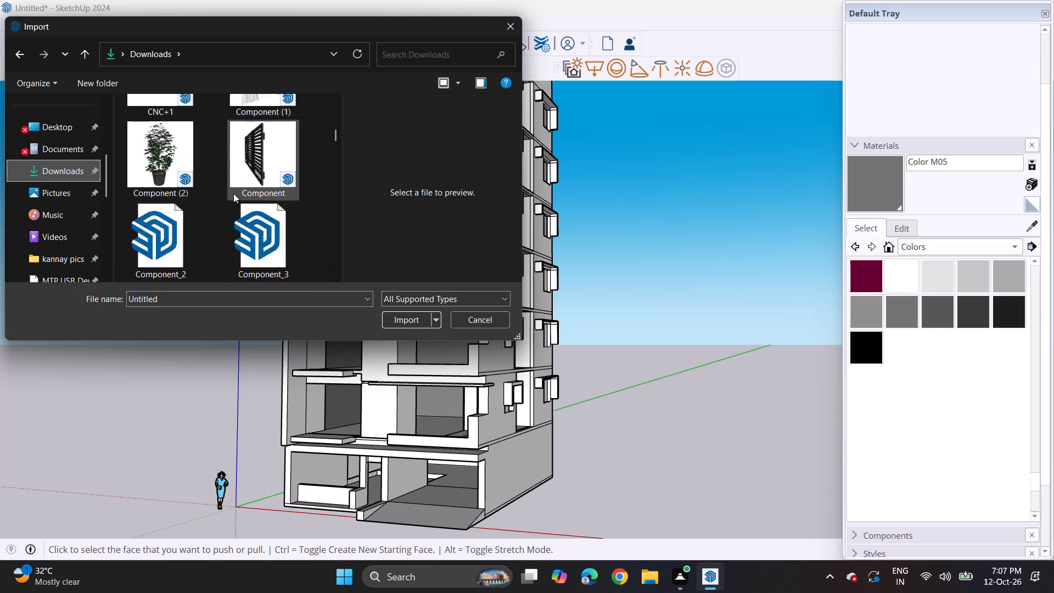
pyautogui.click(266, 241)
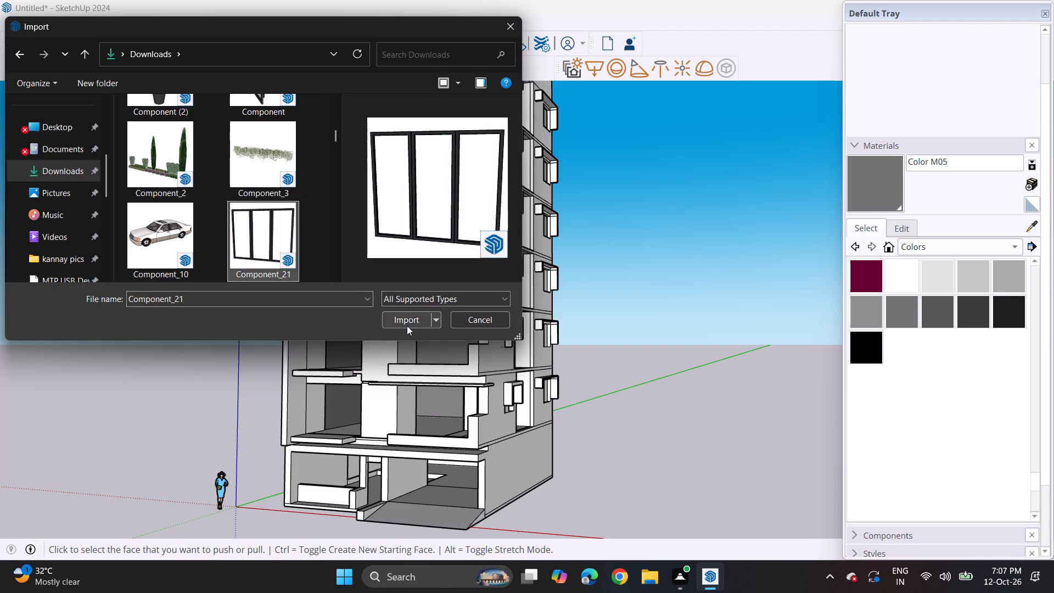
pyautogui.click(407, 326)
# Place the imported window at the lower outer corner of the top-floor recess on the left of the central pier.
pyautogui.moveTo(330, 301); pyautogui.dragTo(406, 338, button='middle')
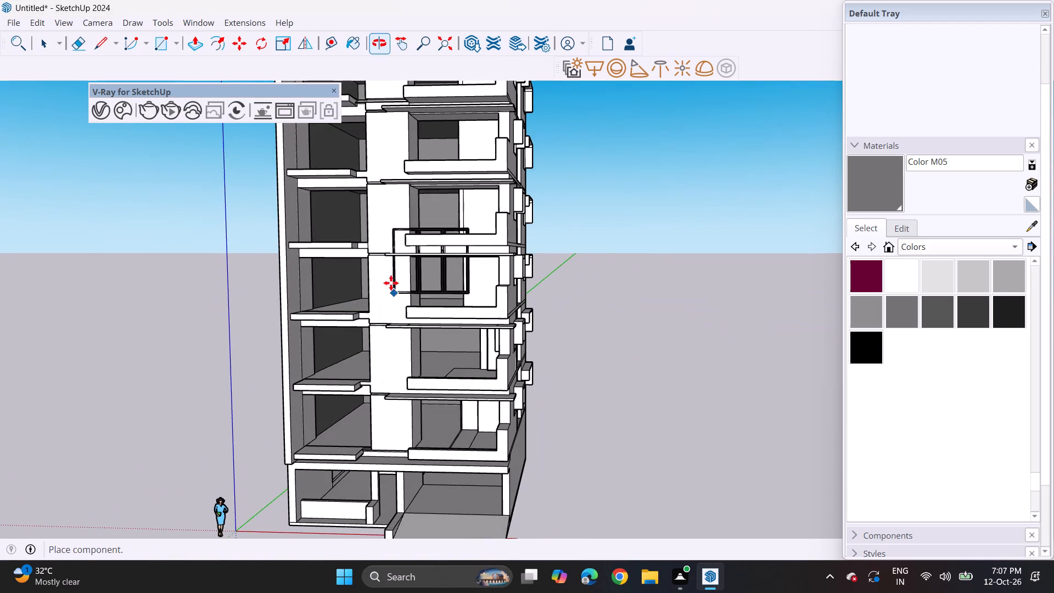
pyautogui.keyDown('shift'); pyautogui.moveTo(373, 215); pyautogui.dragTo(513, 330, button='middle'); pyautogui.keyUp('shift')
pyautogui.moveTo(483, 226); pyautogui.dragTo(484, 297, button='middle')
pyautogui.scroll(4, 424, 223)
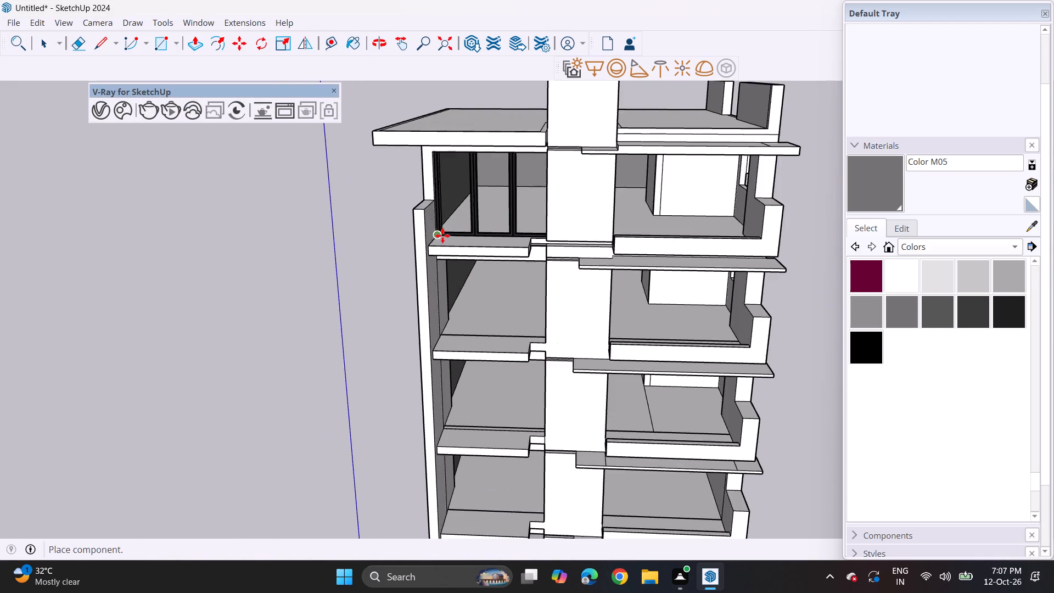
pyautogui.scroll(4, 442, 236)
pyautogui.click(433, 231)
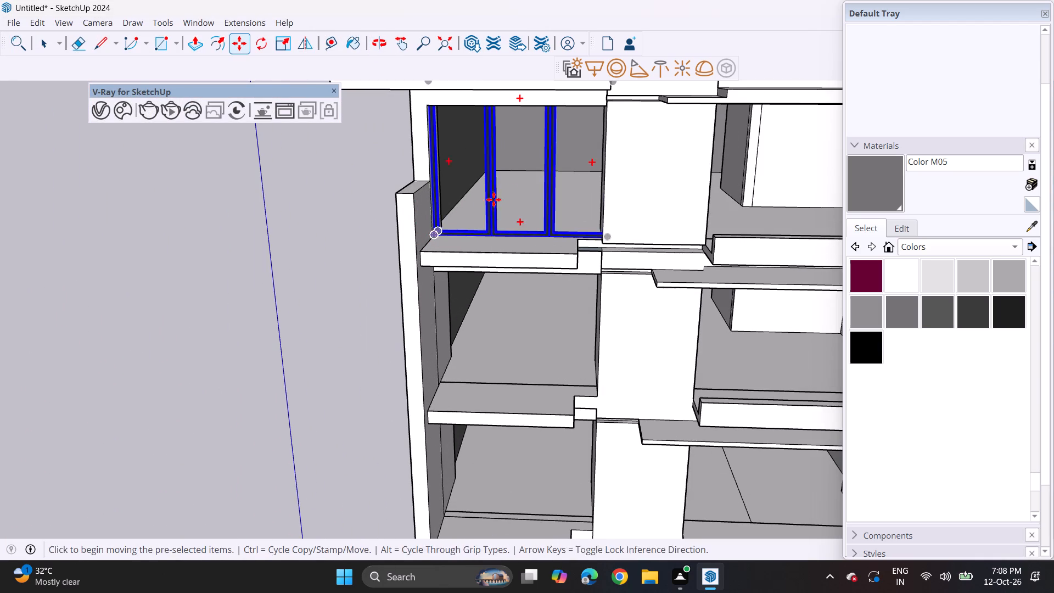
# Scale the top-floor window uniformly so that its height fits the recess opening.
pyautogui.keyDown('shift'); pyautogui.moveTo(509, 193); pyautogui.dragTo(456, 282, button='middle'); pyautogui.keyUp('shift')
pyautogui.moveTo(462, 273); pyautogui.dragTo(480, 216, button='middle')
pyautogui.scroll(2, 569, 146)
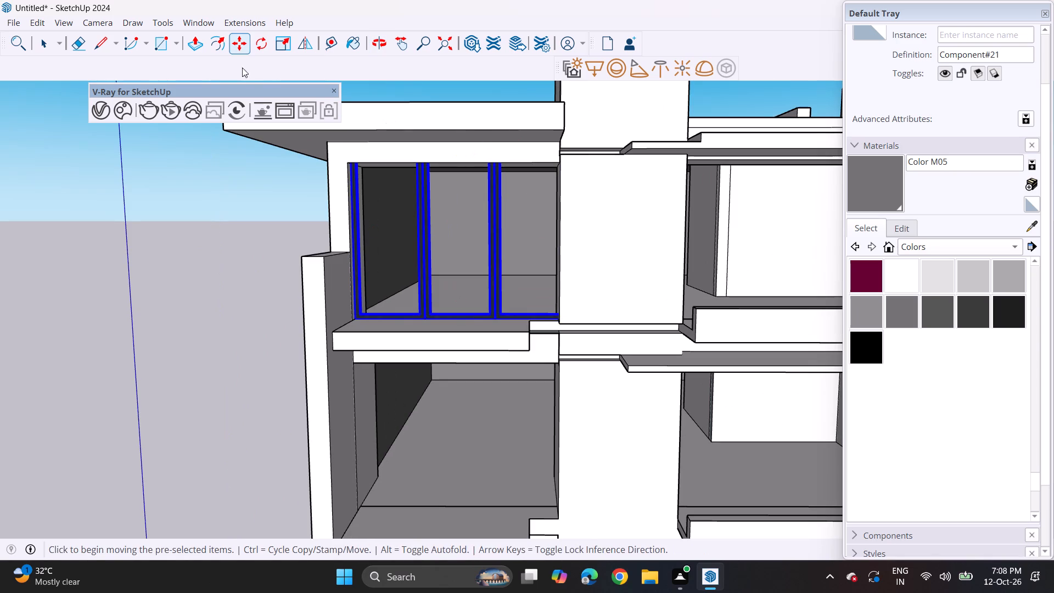
pyautogui.click(284, 41)
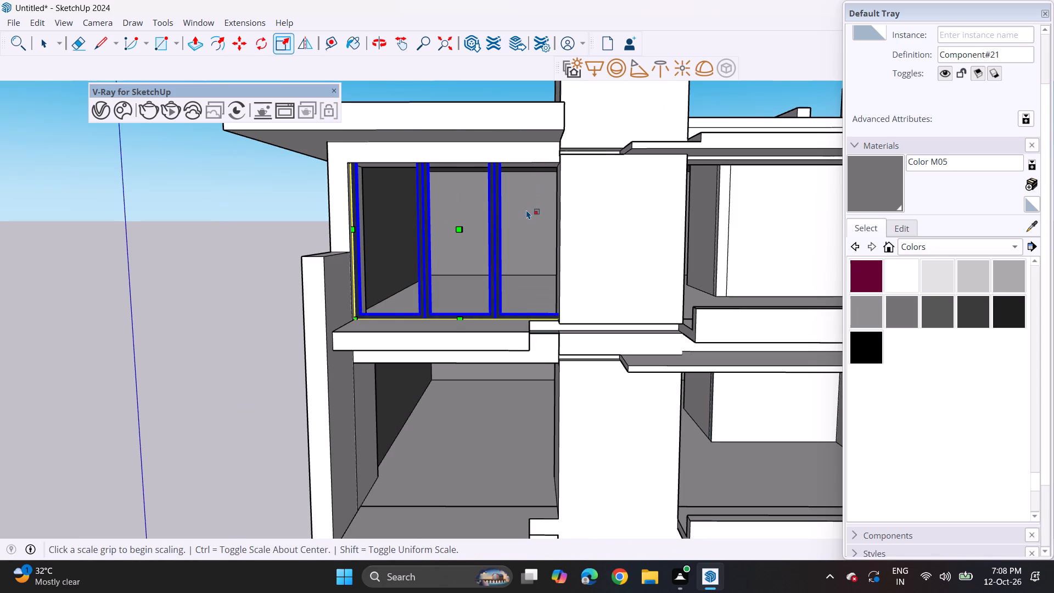
pyautogui.click(526, 210)
pyautogui.click(565, 134)
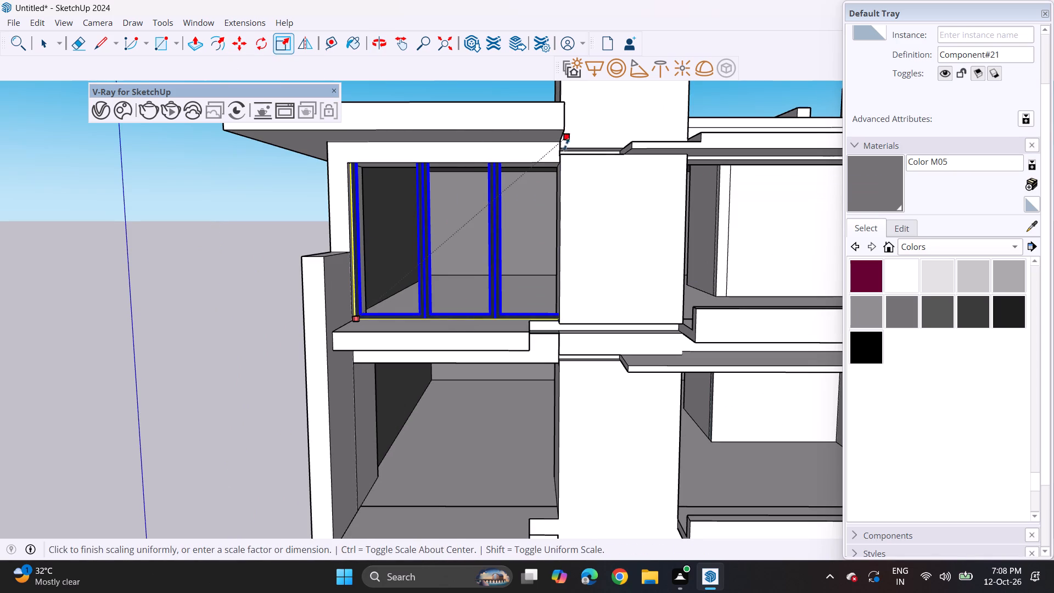
pyautogui.click(540, 165)
# Stretch the top-floor window's width until its inner side meets the central pier.
pyautogui.moveTo(547, 242); pyautogui.dragTo(476, 318, button='middle')
pyautogui.scroll(7, 477, 320)
pyautogui.click(490, 279)
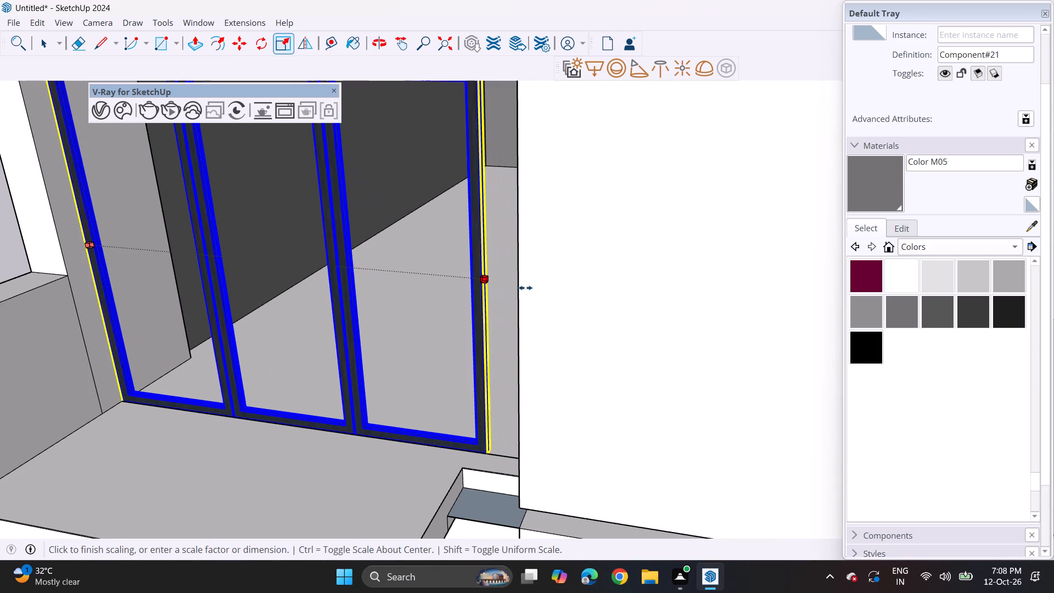
pyautogui.click(518, 282)
pyautogui.moveTo(494, 332); pyautogui.dragTo(606, 294, button='middle')
pyautogui.moveTo(520, 345); pyautogui.dragTo(515, 319, button='middle')
pyautogui.scroll(-4, 199, 417)
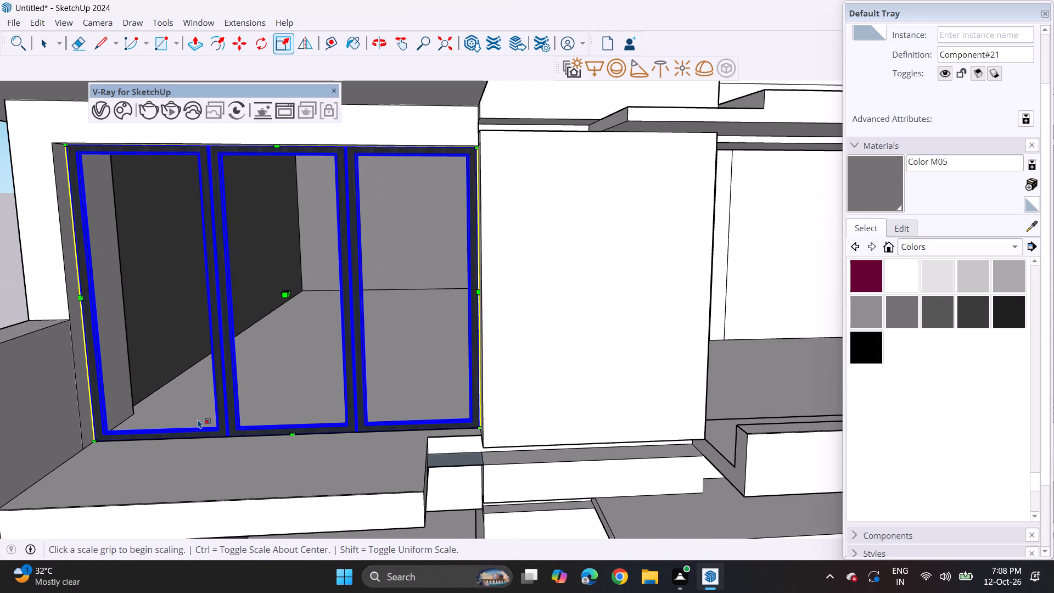
# Move the window by its lower outer corner so it sits at the front edge of the top-floor recess.
pyautogui.press('space')
pyautogui.press('m')
pyautogui.click(99, 441)
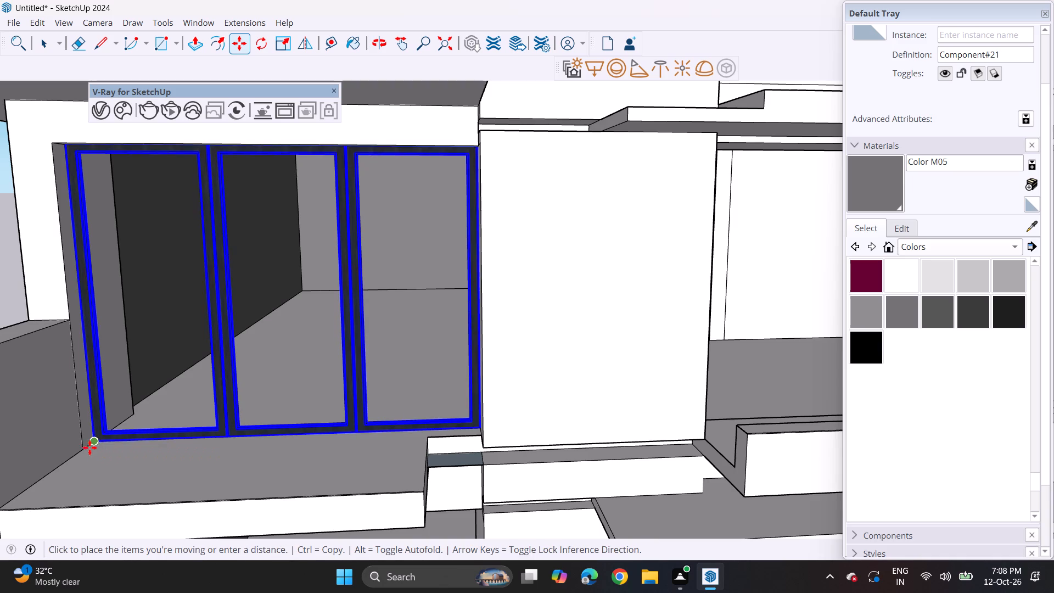
pyautogui.click(88, 450)
pyautogui.moveTo(205, 474); pyautogui.dragTo(193, 365, button='middle')
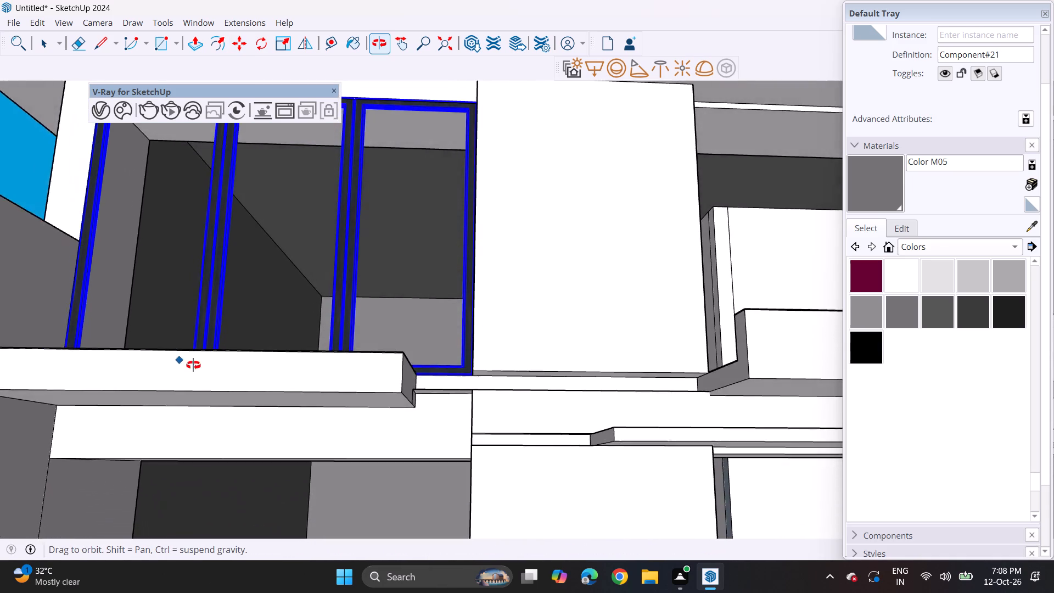
pyautogui.moveTo(193, 365); pyautogui.dragTo(215, 425, button='middle')
pyautogui.scroll(-5, 75, 426)
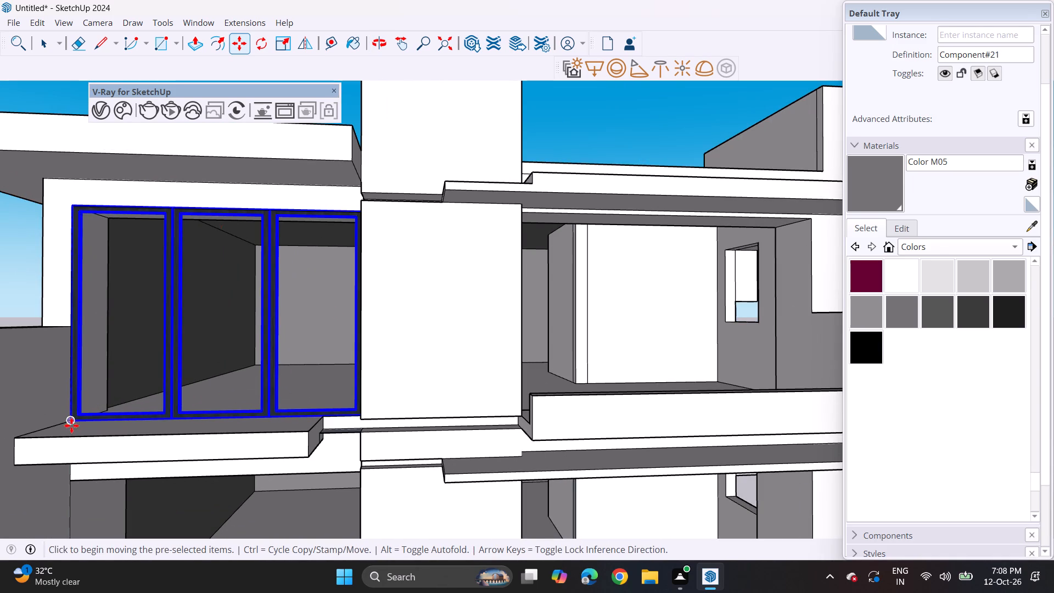
# Copy the top-floor window down by its lower outer corner into the recess of each of the five floors below.
pyautogui.click(71, 426)
pyautogui.keyDown('shift'); pyautogui.moveTo(70, 500); pyautogui.dragTo(160, 244, button='middle'); pyautogui.keyUp('shift')
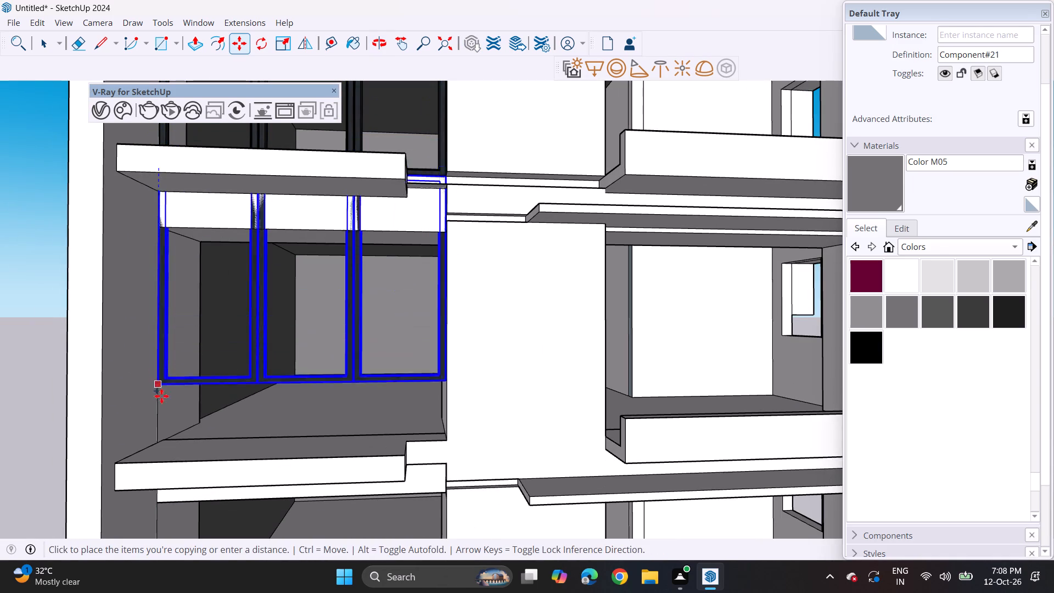
pyautogui.click(160, 444)
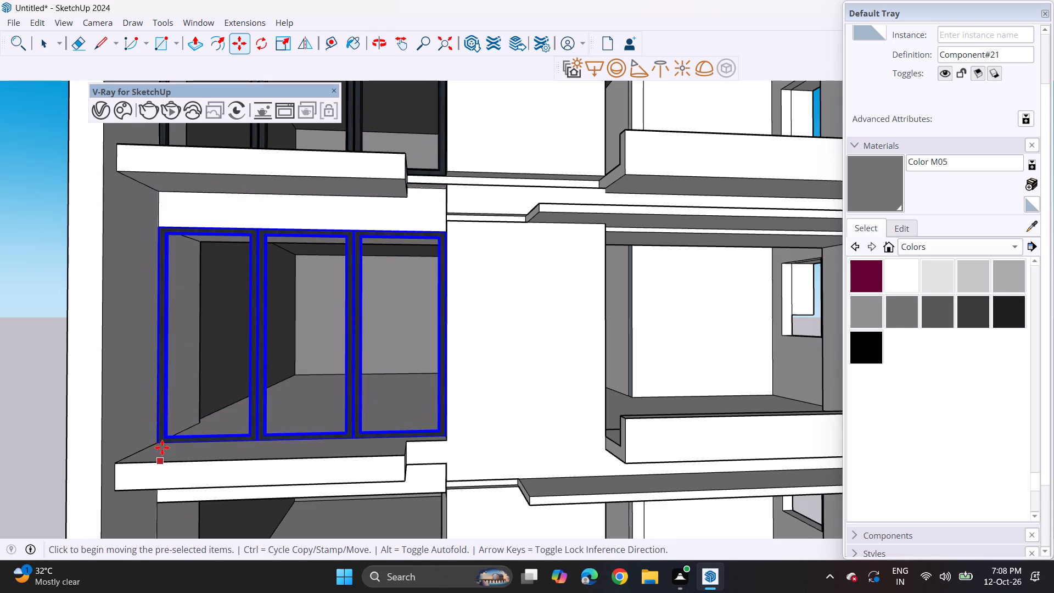
pyautogui.click(162, 447)
pyautogui.keyDown('shift'); pyautogui.moveTo(178, 507); pyautogui.dragTo(199, 234, button='middle'); pyautogui.keyUp('shift')
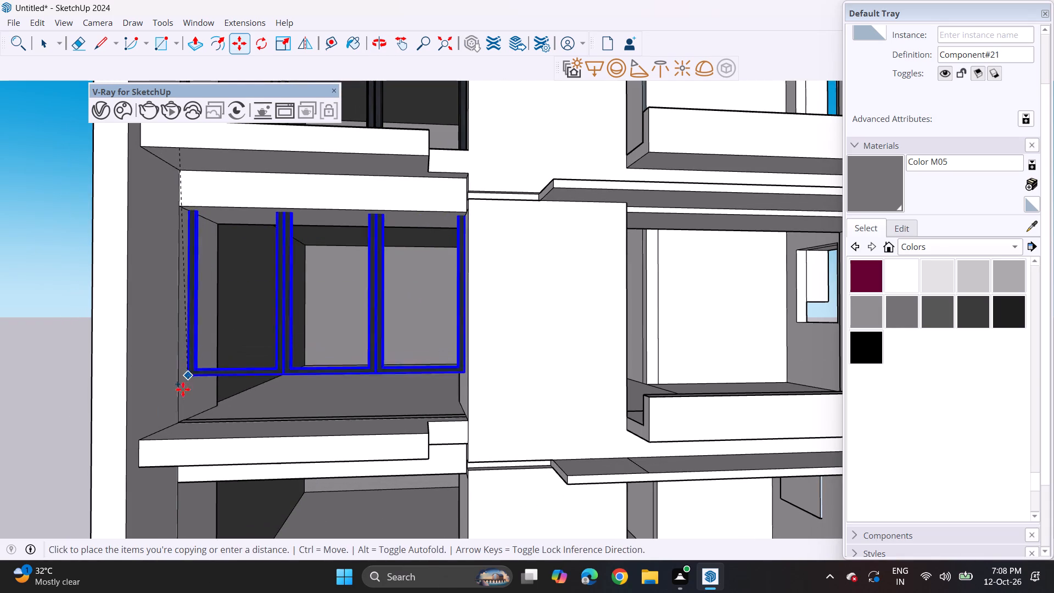
pyautogui.click(178, 417)
pyautogui.click(181, 424)
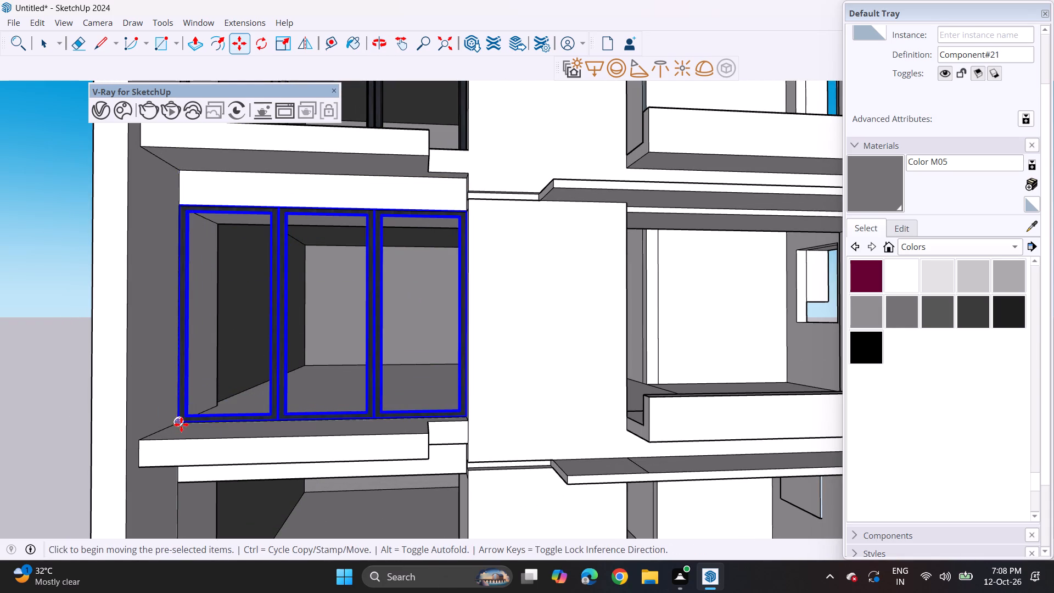
pyautogui.keyDown('shift'); pyautogui.moveTo(194, 485); pyautogui.dragTo(225, 219, button='middle'); pyautogui.keyUp('shift')
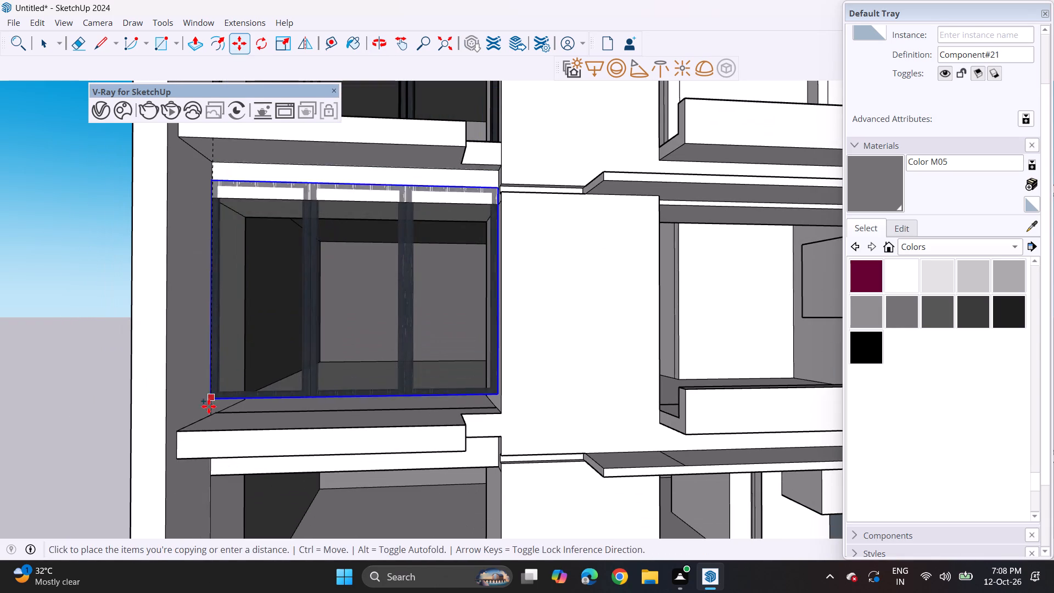
pyautogui.click(208, 417)
pyautogui.click(208, 418)
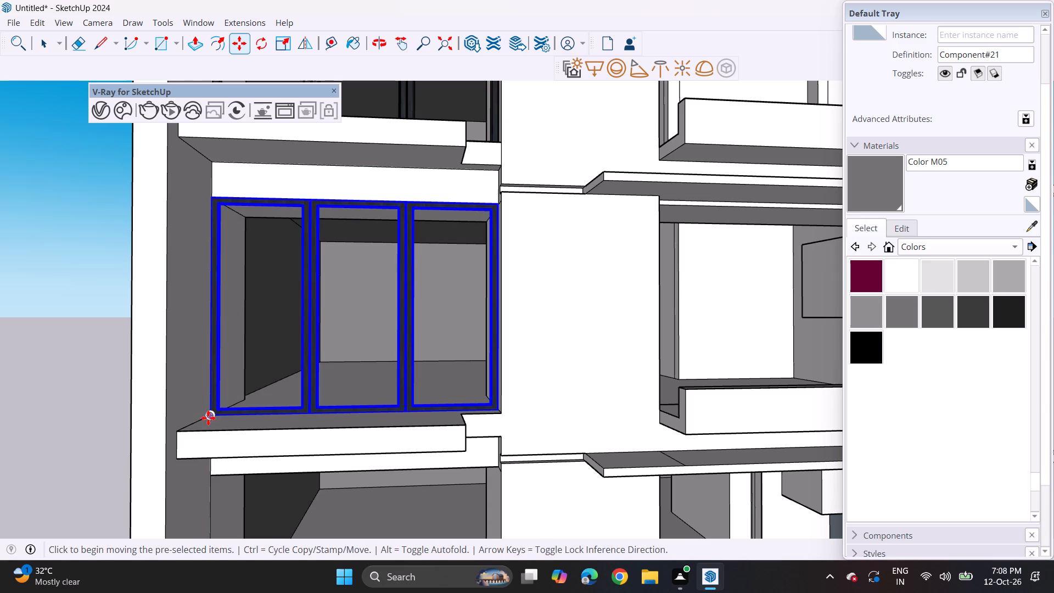
pyautogui.keyDown('shift'); pyautogui.moveTo(212, 478); pyautogui.dragTo(197, 230, button='middle'); pyautogui.keyUp('shift')
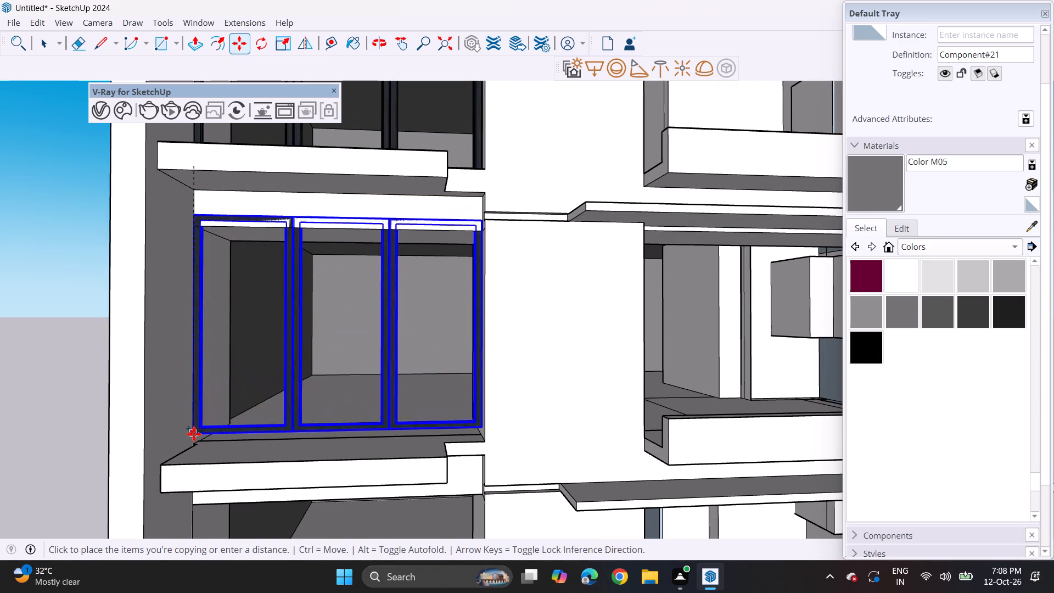
pyautogui.click(188, 445)
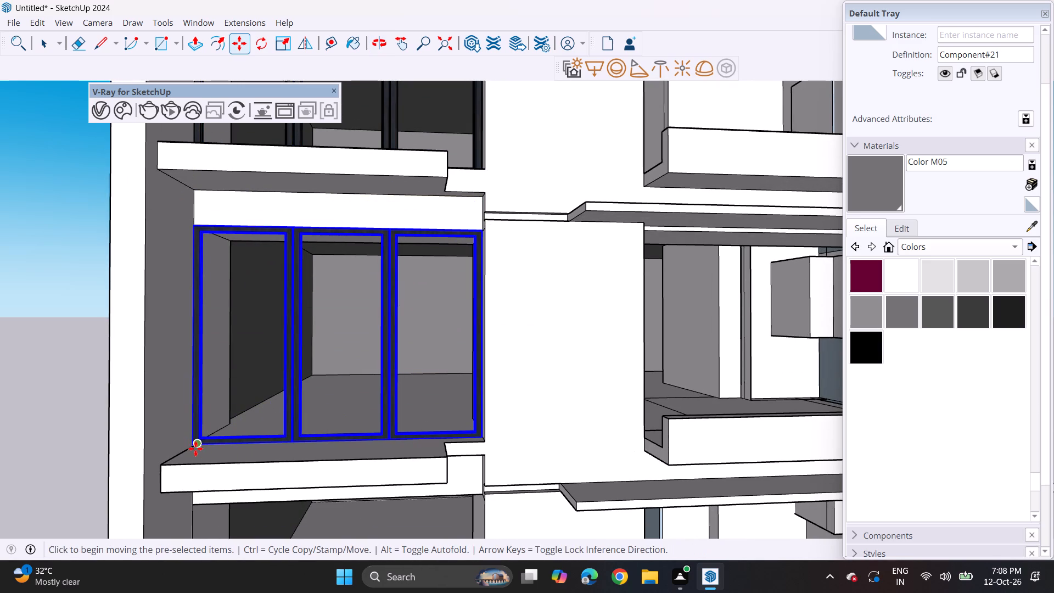
pyautogui.click(195, 449)
pyautogui.keyDown('shift'); pyautogui.moveTo(198, 472); pyautogui.dragTo(211, 196, button='middle'); pyautogui.keyUp('shift')
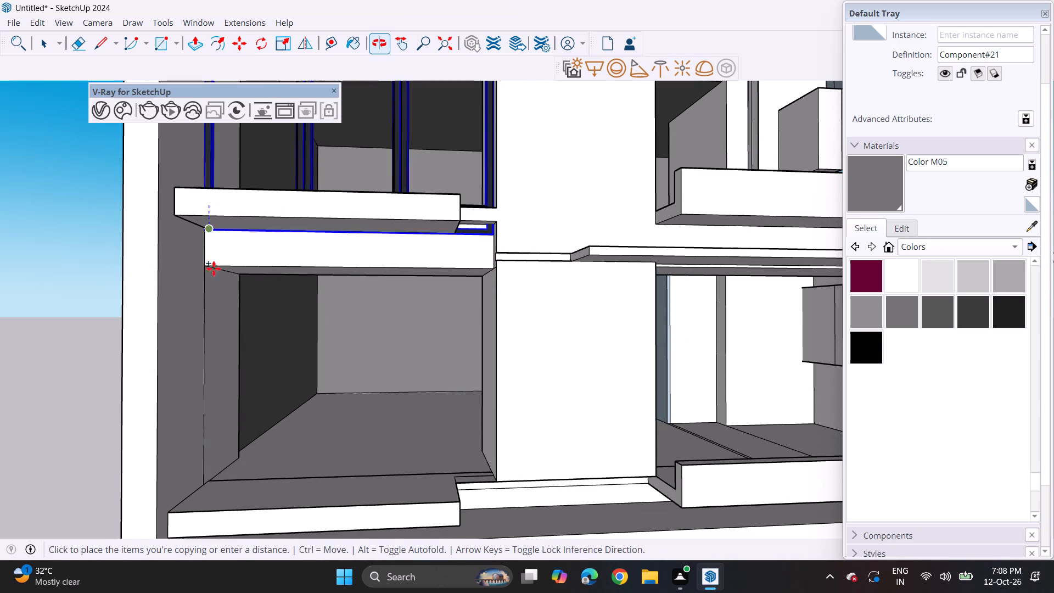
pyautogui.click(204, 483)
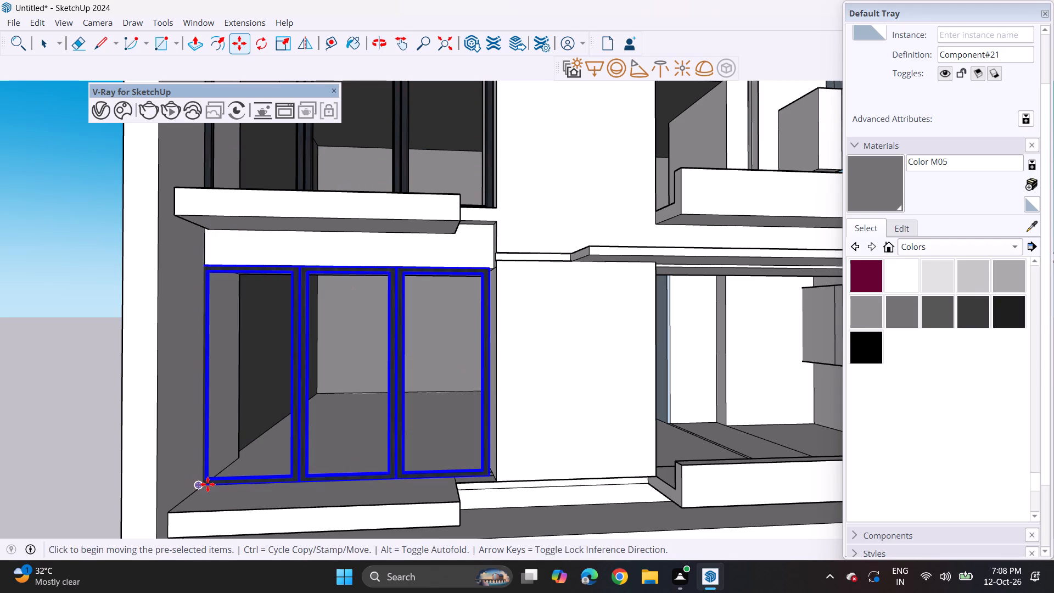
# Copy the window from the lowest balcony recess onto the outer top corner of the ground-floor parapet wall.
pyautogui.click(205, 489)
pyautogui.keyDown('shift'); pyautogui.moveTo(210, 505); pyautogui.dragTo(209, 240, button='middle'); pyautogui.keyUp('shift')
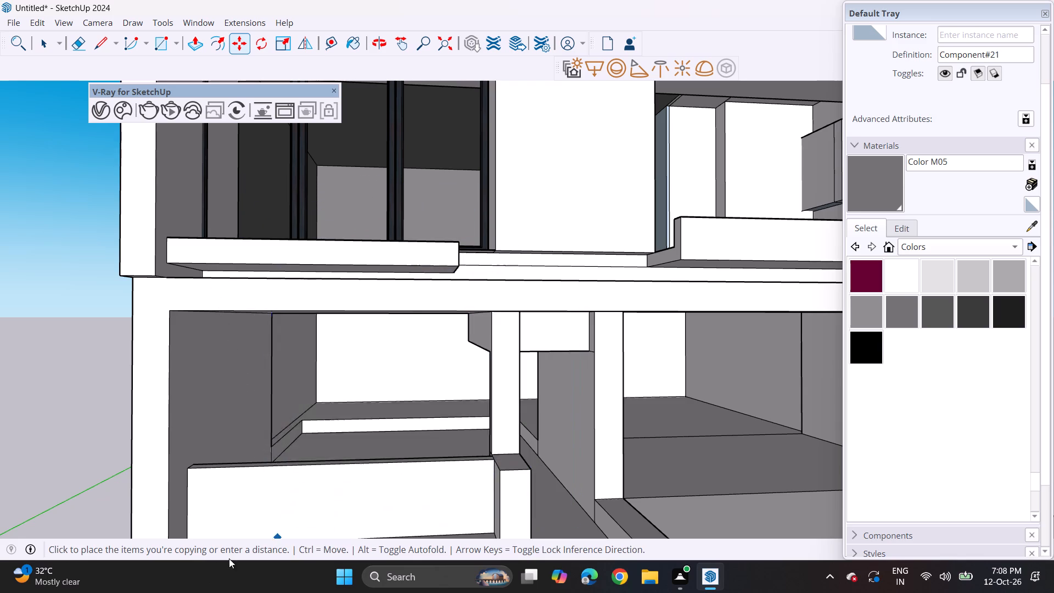
pyautogui.click(186, 471)
# Scale down the ground-floor window's height so its top fits beneath the slab beam above.
pyautogui.moveTo(375, 433); pyautogui.dragTo(364, 437, button='middle')
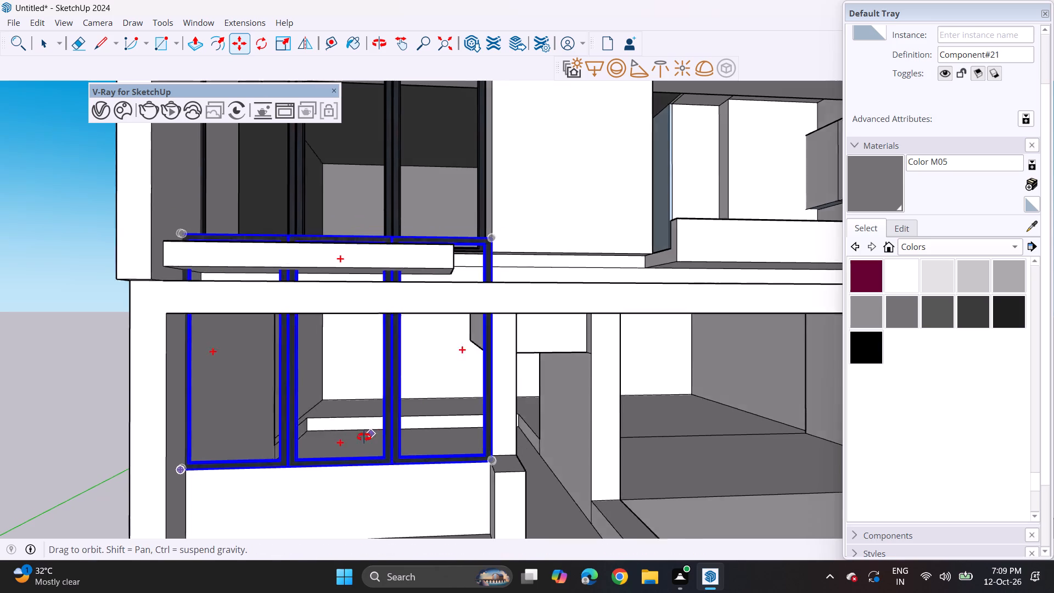
pyautogui.moveTo(364, 437); pyautogui.dragTo(242, 460, button='middle')
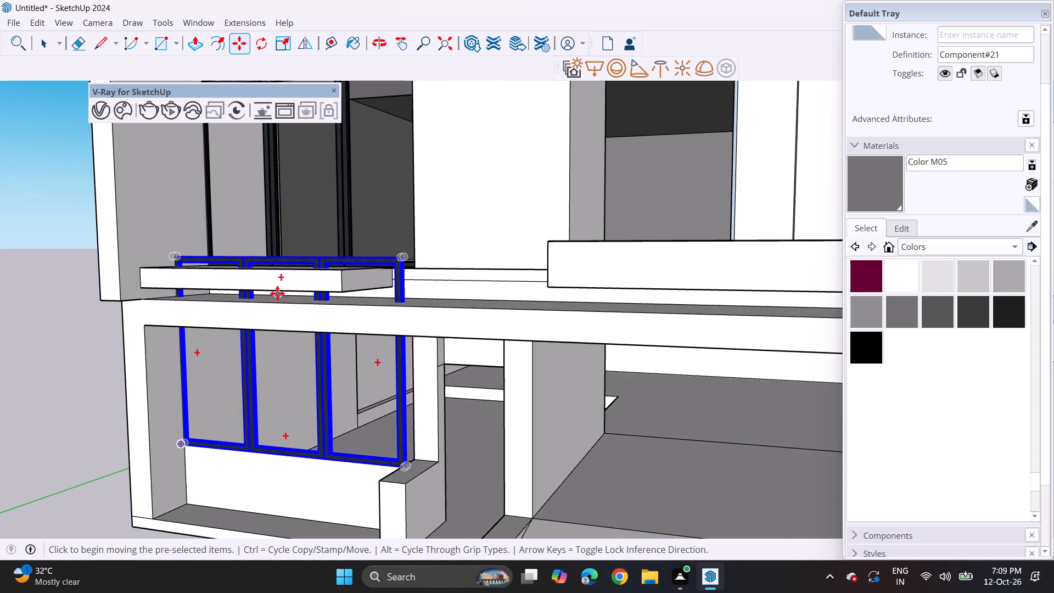
pyautogui.click(284, 41)
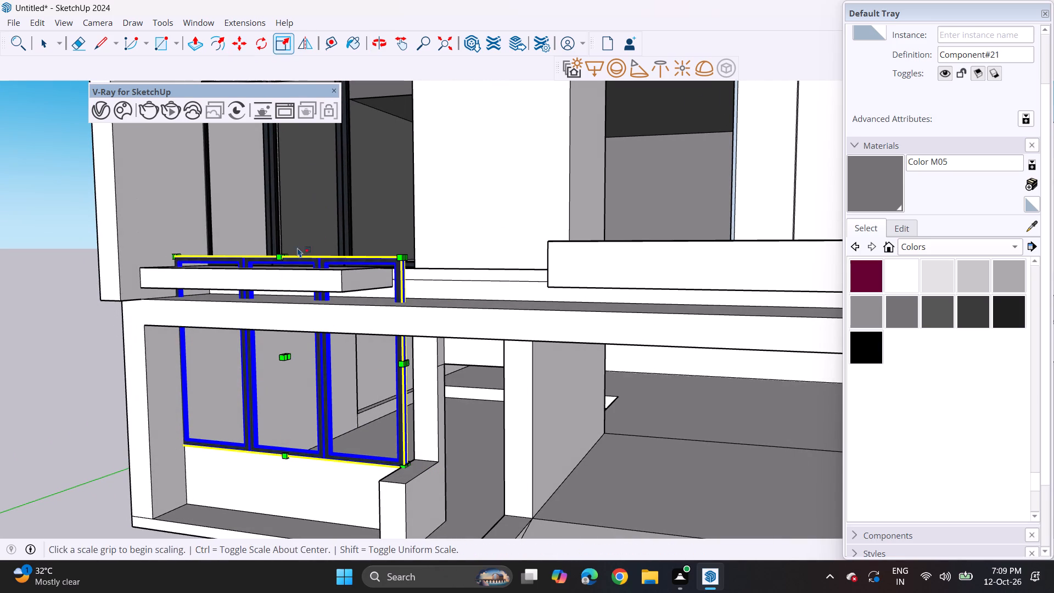
pyautogui.click(287, 254)
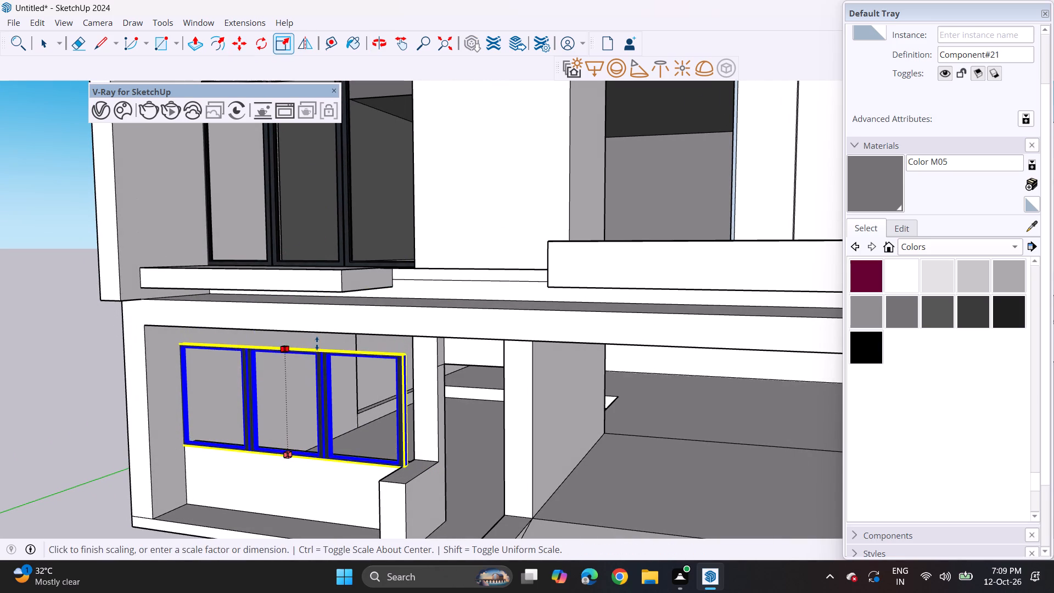
pyautogui.click(323, 331)
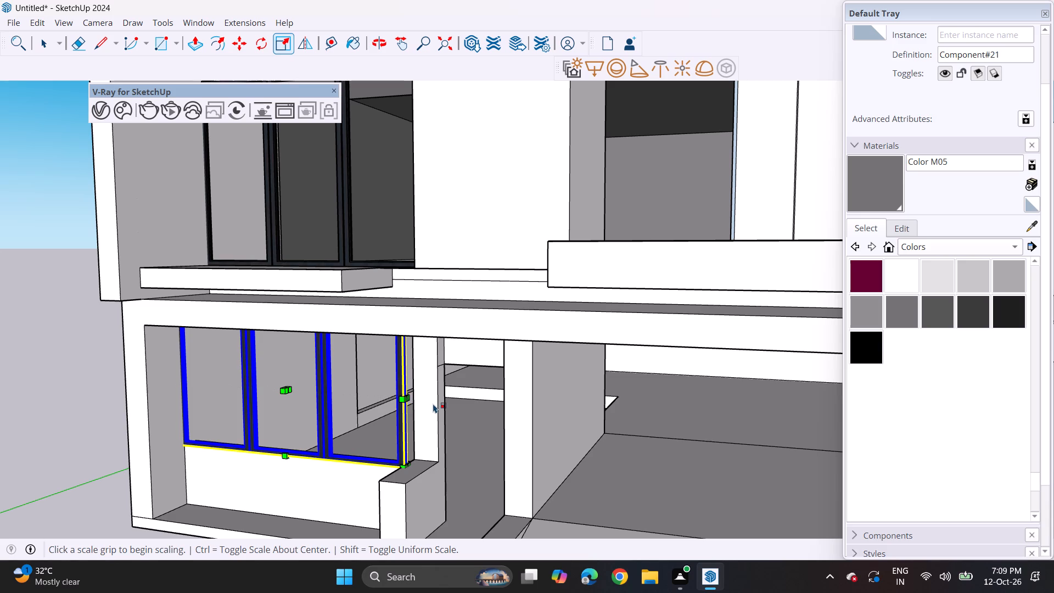
# Push/Pull the front face of the wall beside the ground-floor window outward to meet the window frame.
pyautogui.press('space')
pyautogui.press('p')
pyautogui.click(426, 432)
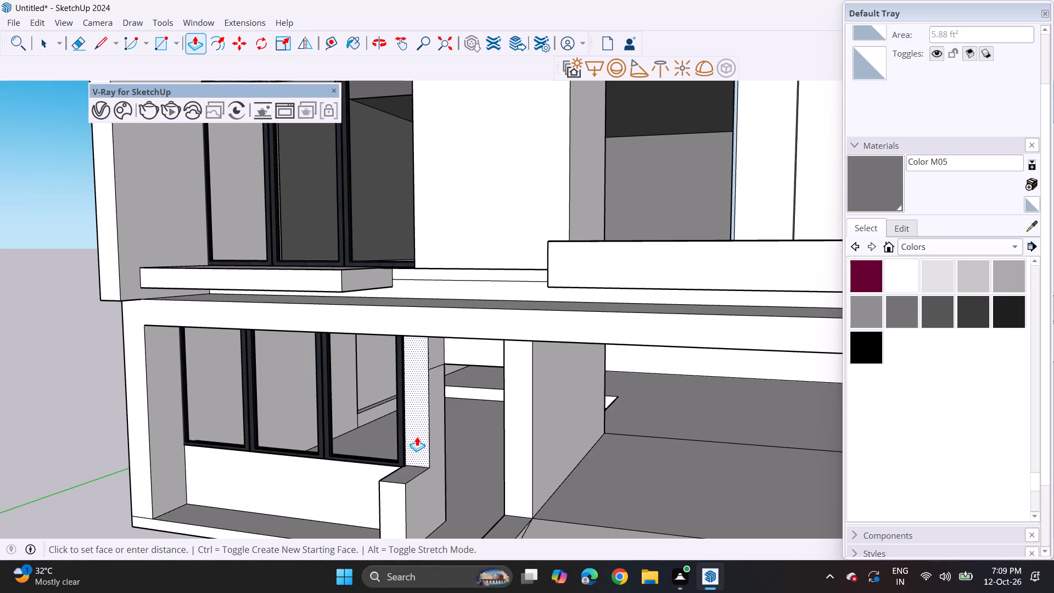
pyautogui.click(414, 438)
# Inspect the fitted ground-floor window and the stacked balcony windows from several angles.
pyautogui.moveTo(417, 466); pyautogui.dragTo(648, 415, button='middle')
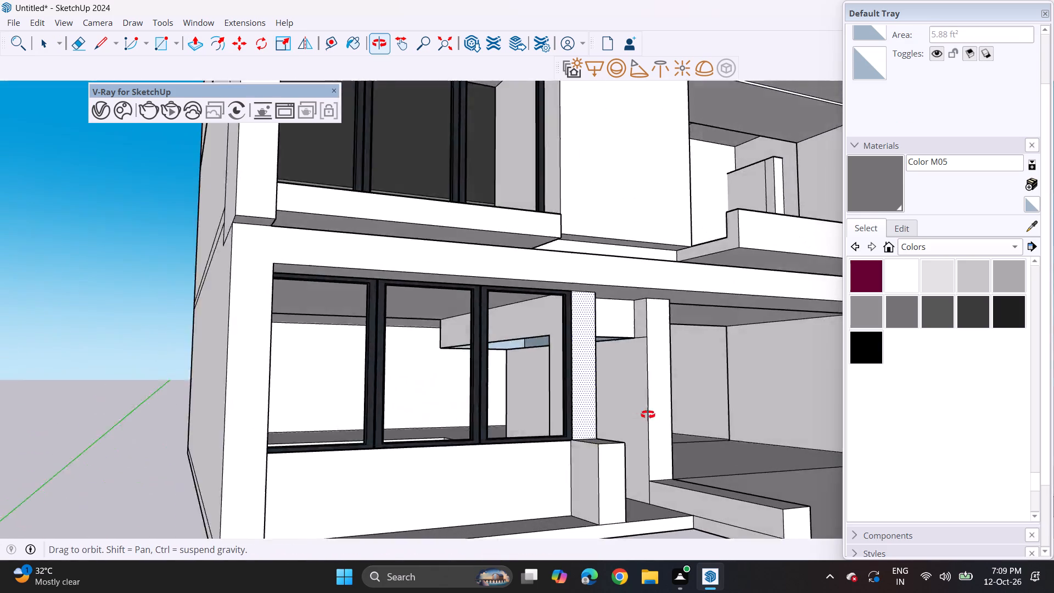
pyautogui.moveTo(648, 415); pyautogui.dragTo(501, 325, button='middle')
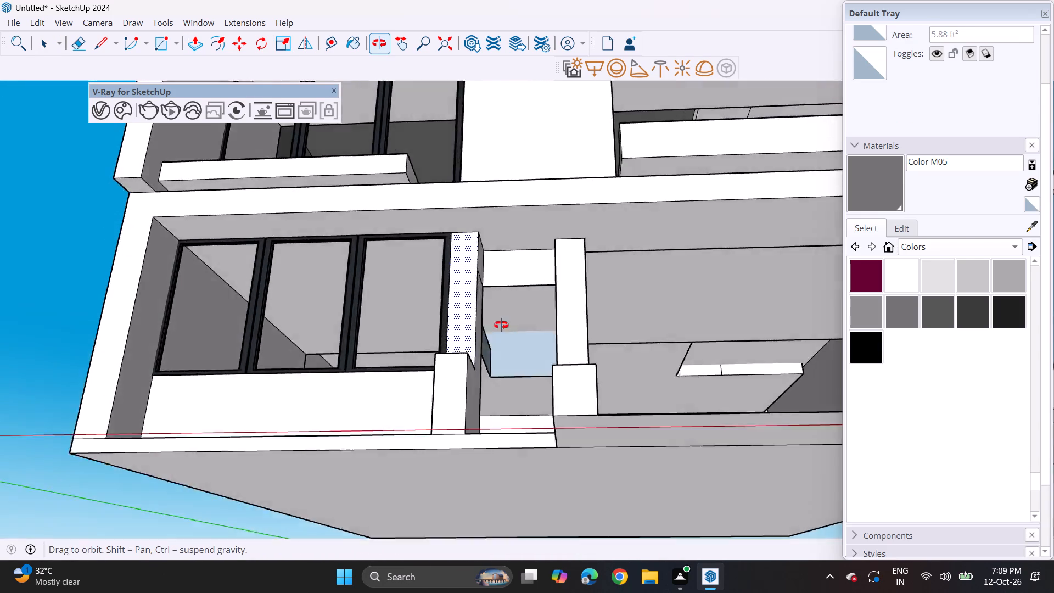
pyautogui.moveTo(501, 325); pyautogui.dragTo(399, 456, button='middle')
pyautogui.scroll(-10, 388, 421)
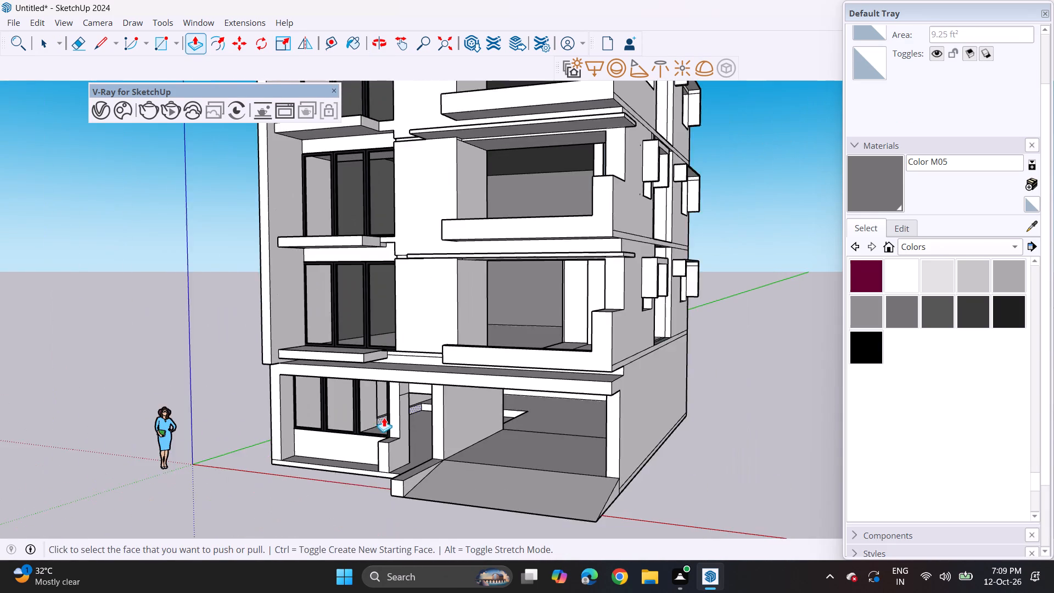
pyautogui.scroll(-2, 384, 417)
pyautogui.moveTo(425, 451); pyautogui.dragTo(388, 492, button='middle')
pyautogui.scroll(-3, 379, 458)
pyautogui.keyDown('shift'); pyautogui.moveTo(379, 422); pyautogui.dragTo(377, 446, button='middle'); pyautogui.keyUp('shift')
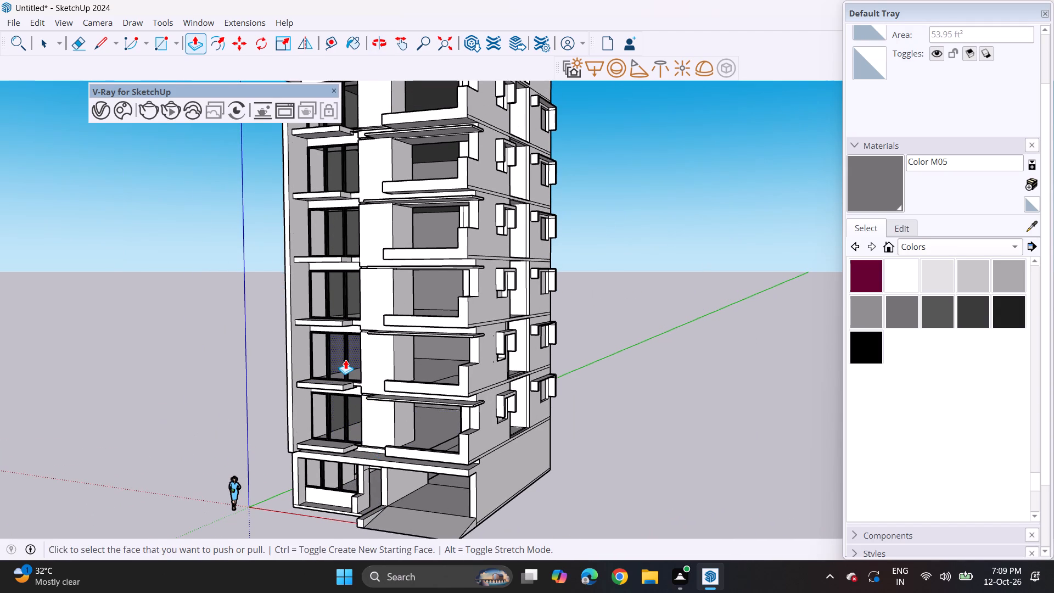
# Paint the face in the outer bay of a lower-floor balcony window with Color M05.
pyautogui.scroll(5, 345, 360)
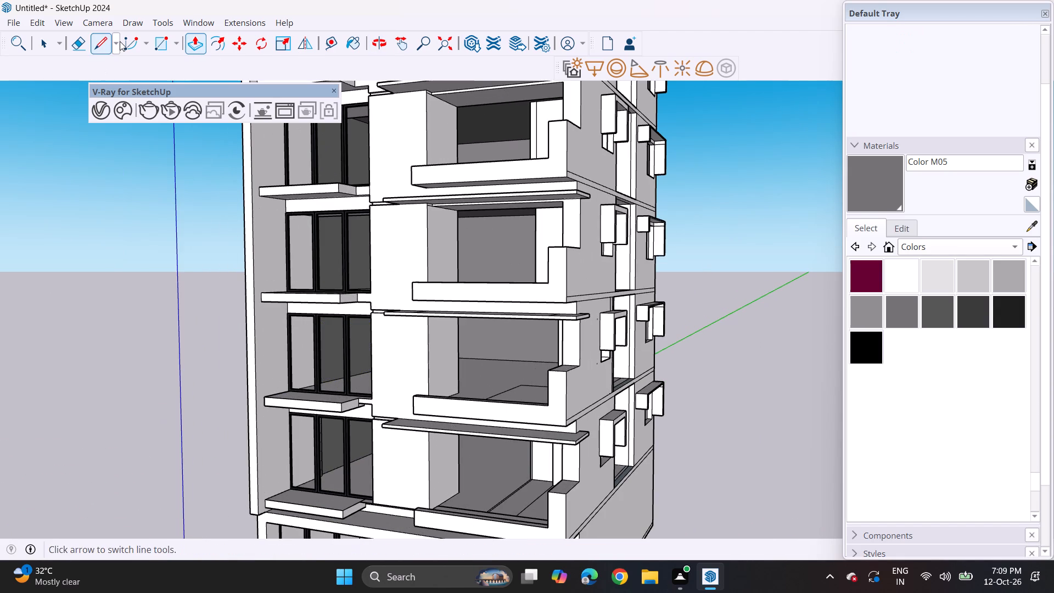
pyautogui.click(881, 171)
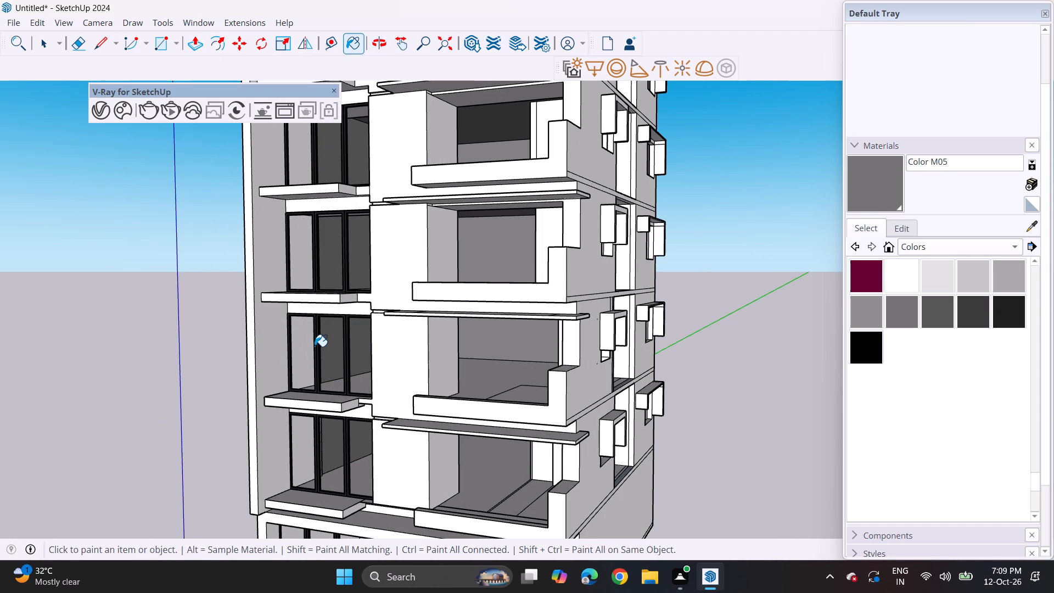
pyautogui.click(306, 355)
# Paint the white wall face inside the narrow opening behind the central pier on a lower floor with Color M05.
pyautogui.scroll(3, 419, 394)
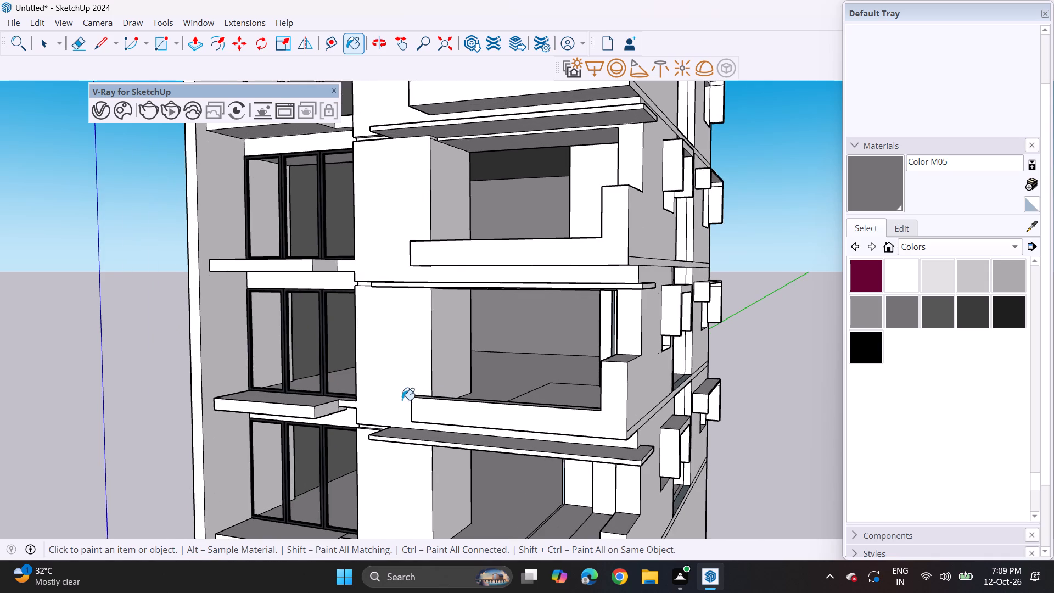
pyautogui.scroll(1, 492, 389)
pyautogui.moveTo(491, 388); pyautogui.dragTo(469, 391, button='middle')
pyautogui.scroll(7, 468, 385)
pyautogui.moveTo(474, 364); pyautogui.dragTo(402, 363, button='middle')
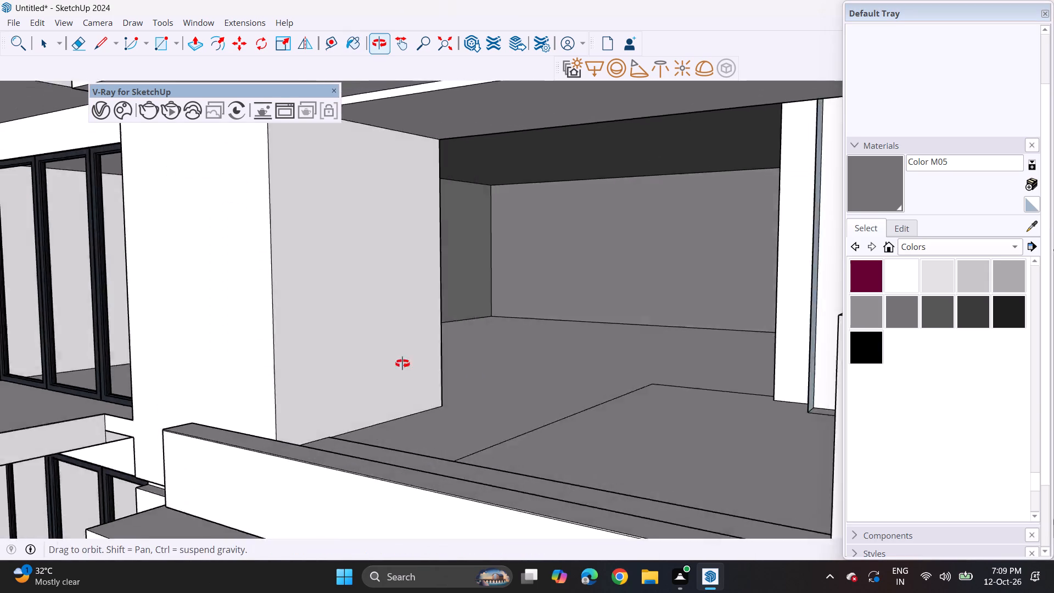
pyautogui.moveTo(402, 363); pyautogui.dragTo(451, 351, button='middle')
pyautogui.scroll(1, 383, 359)
pyautogui.keyDown('shift'); pyautogui.moveTo(385, 447); pyautogui.dragTo(562, 99, button='middle'); pyautogui.keyUp('shift')
pyautogui.moveTo(544, 390); pyautogui.dragTo(456, 351, button='middle')
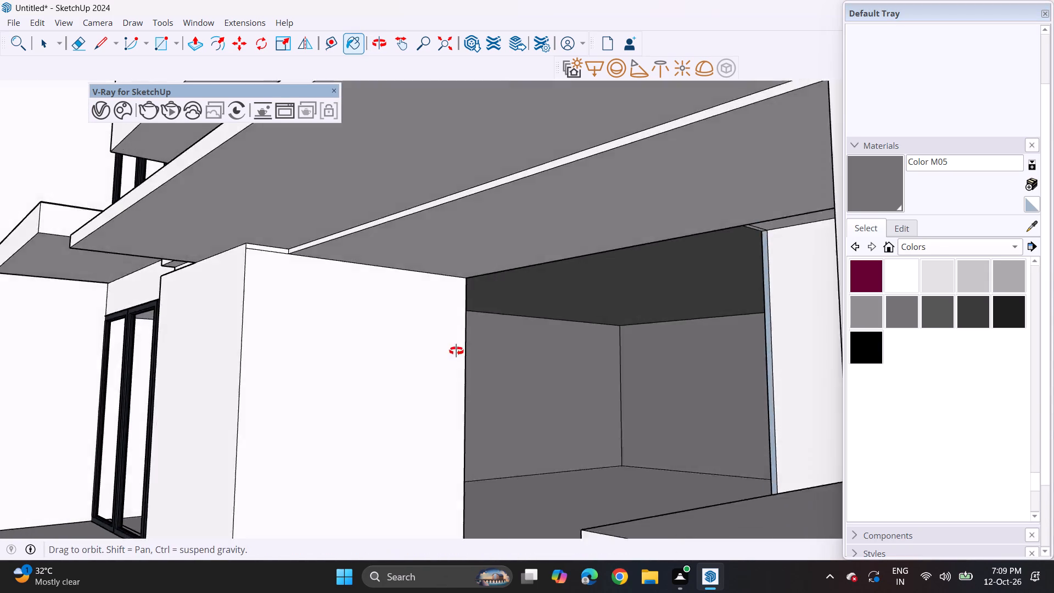
pyautogui.moveTo(456, 351); pyautogui.dragTo(418, 356, button='middle')
pyautogui.scroll(8, 412, 379)
pyautogui.moveTo(412, 379); pyautogui.dragTo(240, 390, button='middle')
pyautogui.click(416, 406)
# Paint the matching white wall face behind the pier with Color M05 on each floor above, up to the top floor.
pyautogui.keyDown('shift'); pyautogui.moveTo(412, 317); pyautogui.dragTo(412, 563, button='middle'); pyautogui.keyUp('shift')
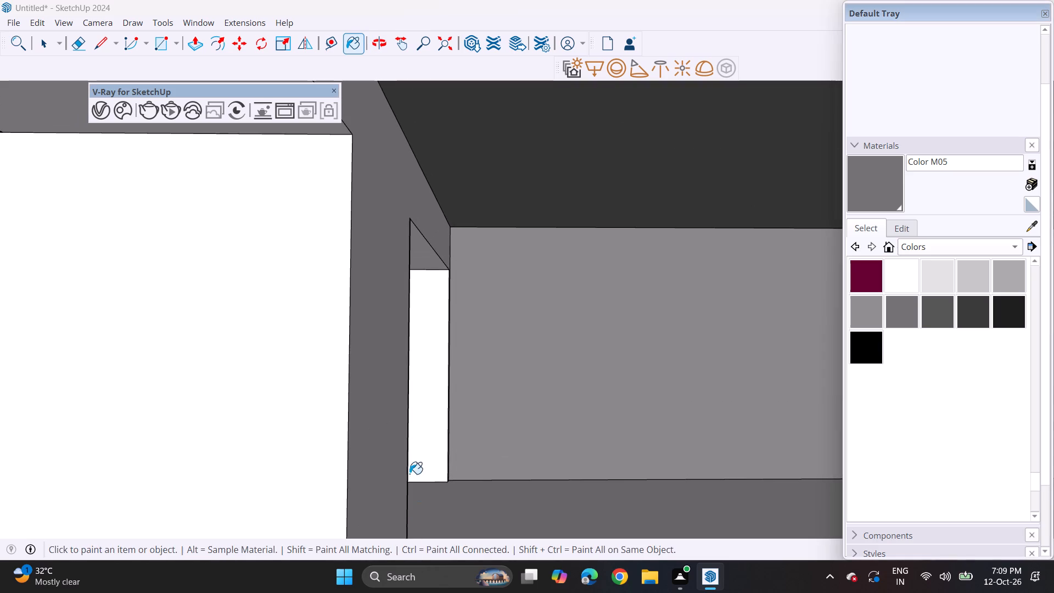
pyautogui.click(425, 411)
pyautogui.keyDown('shift'); pyautogui.moveTo(445, 189); pyautogui.dragTo(438, 534, button='middle'); pyautogui.keyUp('shift')
pyautogui.click(427, 451)
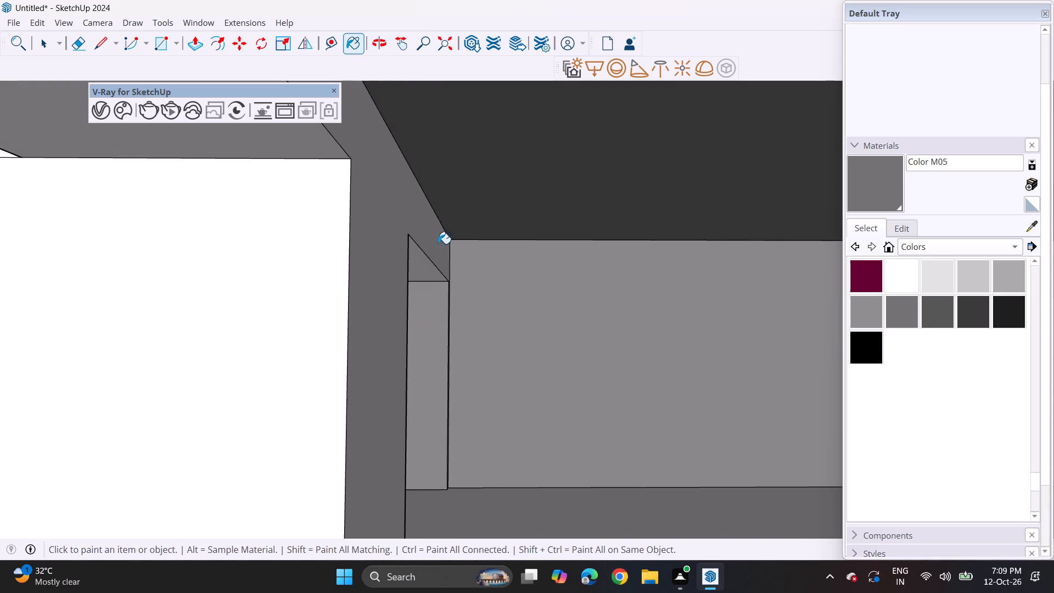
pyautogui.keyDown('shift'); pyautogui.moveTo(436, 234); pyautogui.dragTo(442, 541, button='middle'); pyautogui.keyUp('shift')
pyautogui.click(435, 422)
pyautogui.keyDown('shift'); pyautogui.moveTo(468, 215); pyautogui.dragTo(460, 566, button='middle'); pyautogui.keyUp('shift')
pyautogui.click(441, 458)
pyautogui.keyDown('shift'); pyautogui.moveTo(460, 276); pyautogui.dragTo(460, 552, button='middle'); pyautogui.keyUp('shift')
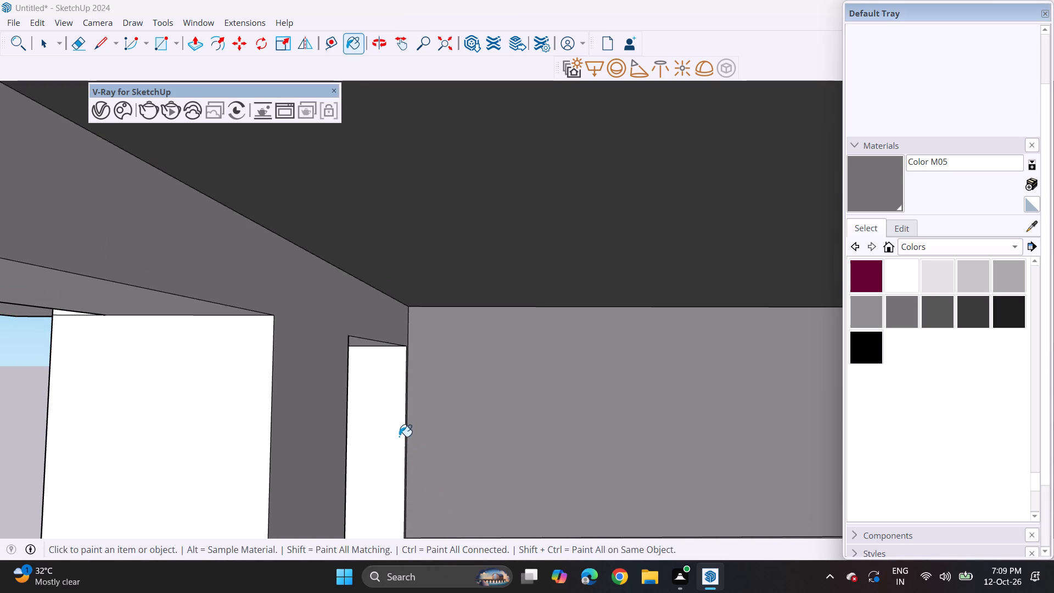
pyautogui.click(398, 434)
# Review the roof, side walls and full front elevation of the building from several angles.
pyautogui.keyDown('shift'); pyautogui.moveTo(431, 281); pyautogui.dragTo(842, 407, button='middle'); pyautogui.keyUp('shift')
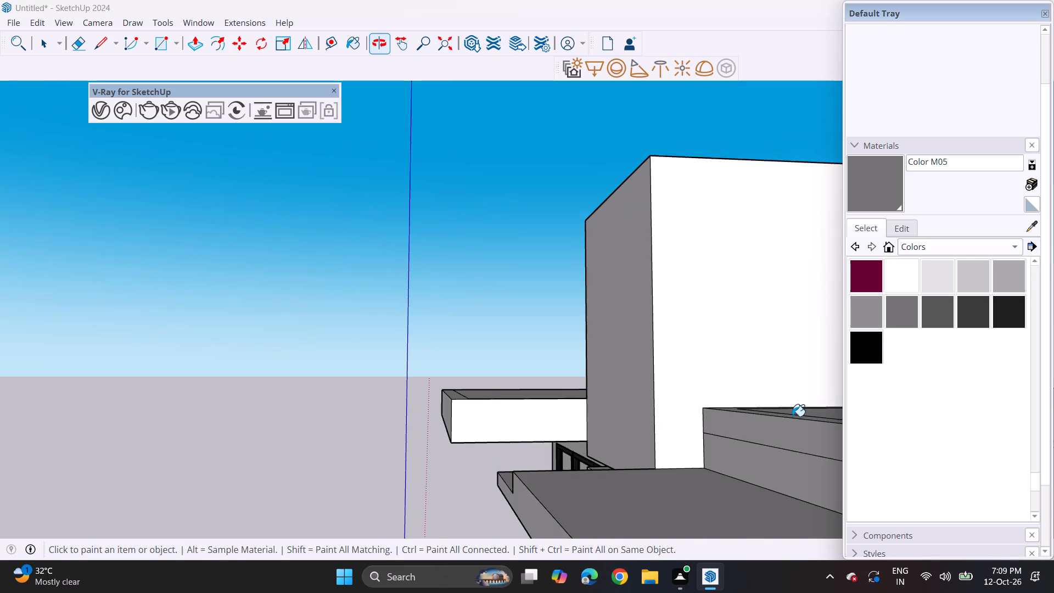
pyautogui.scroll(-18, 792, 416)
pyautogui.keyDown('shift'); pyautogui.moveTo(618, 516); pyautogui.dragTo(365, 354, button='middle'); pyautogui.keyUp('shift')
pyautogui.moveTo(330, 370); pyautogui.dragTo(515, 426, button='middle')
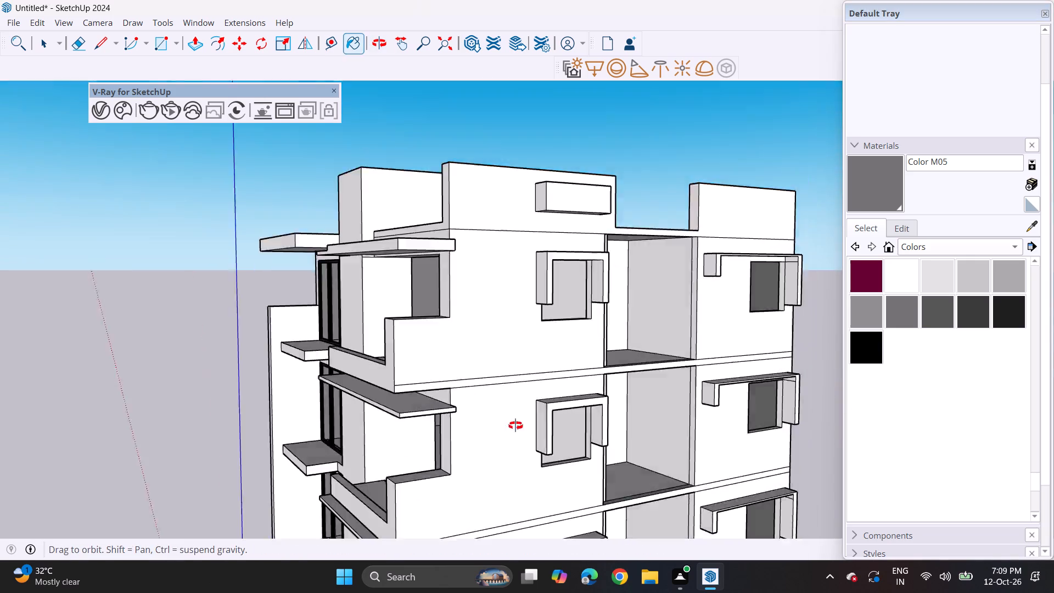
pyautogui.moveTo(515, 426); pyautogui.dragTo(690, 401, button='middle')
pyautogui.keyDown('shift'); pyautogui.moveTo(480, 533); pyautogui.dragTo(529, 360, button='middle'); pyautogui.keyUp('shift')
pyautogui.scroll(-5, 535, 339)
pyautogui.moveTo(491, 443); pyautogui.dragTo(466, 327, button='middle')
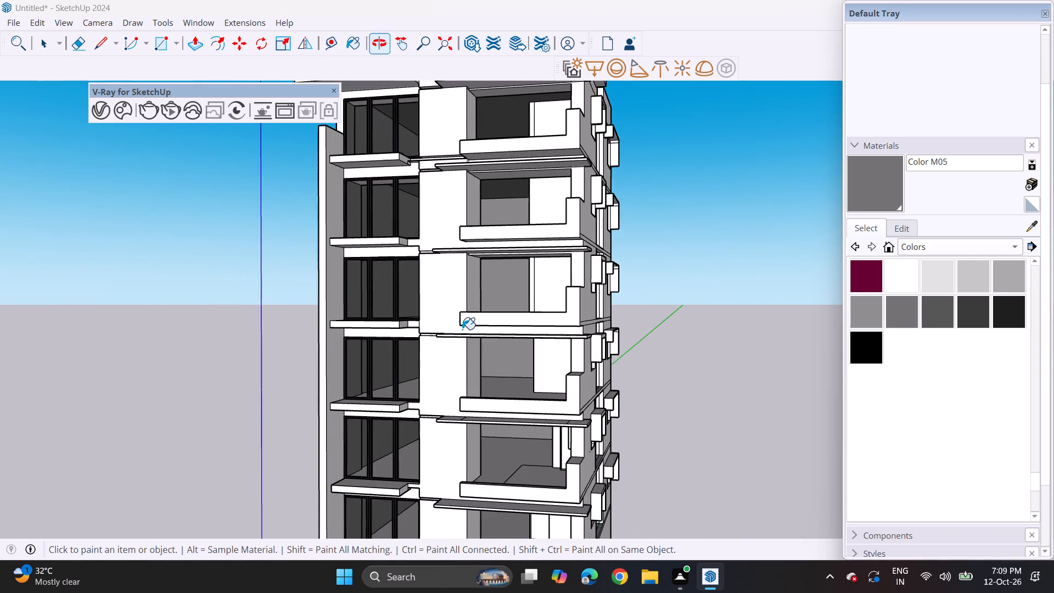
pyautogui.scroll(-5, 457, 362)
pyautogui.moveTo(440, 427); pyautogui.dragTo(439, 385, button='middle')
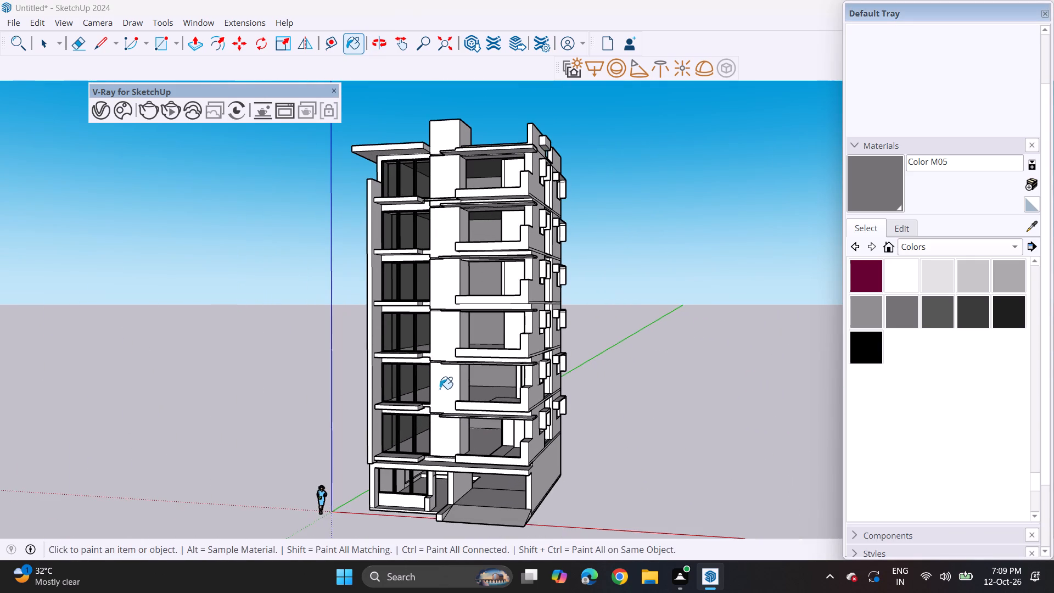
pyautogui.moveTo(442, 442); pyautogui.dragTo(457, 415, button='middle')
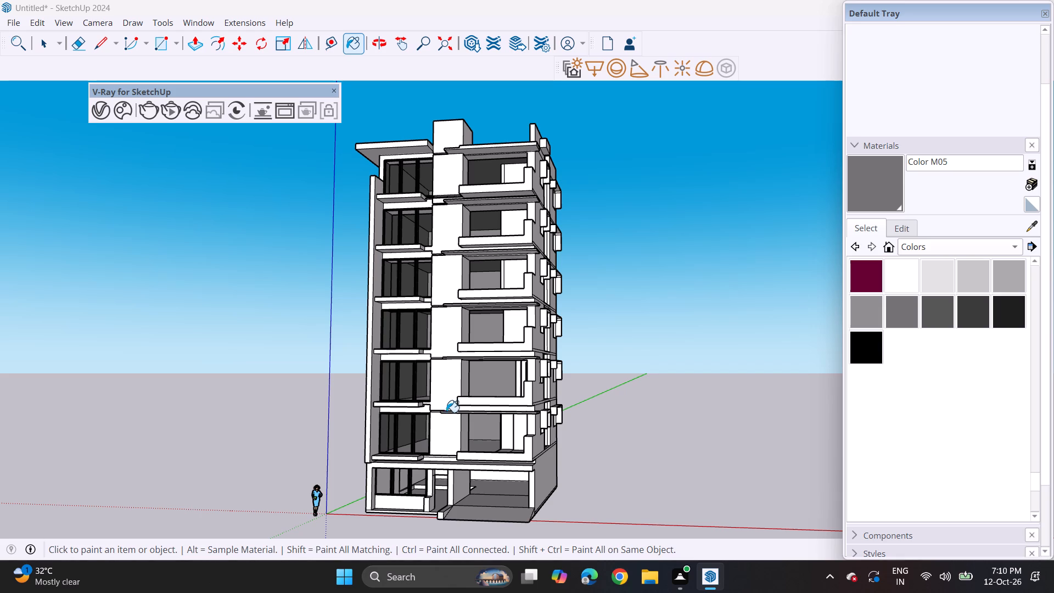
# Copy the top floor's three-panel window across the central pier into the balcony opening on its other side, snapping to the opening's lower corner.
pyautogui.press('space')
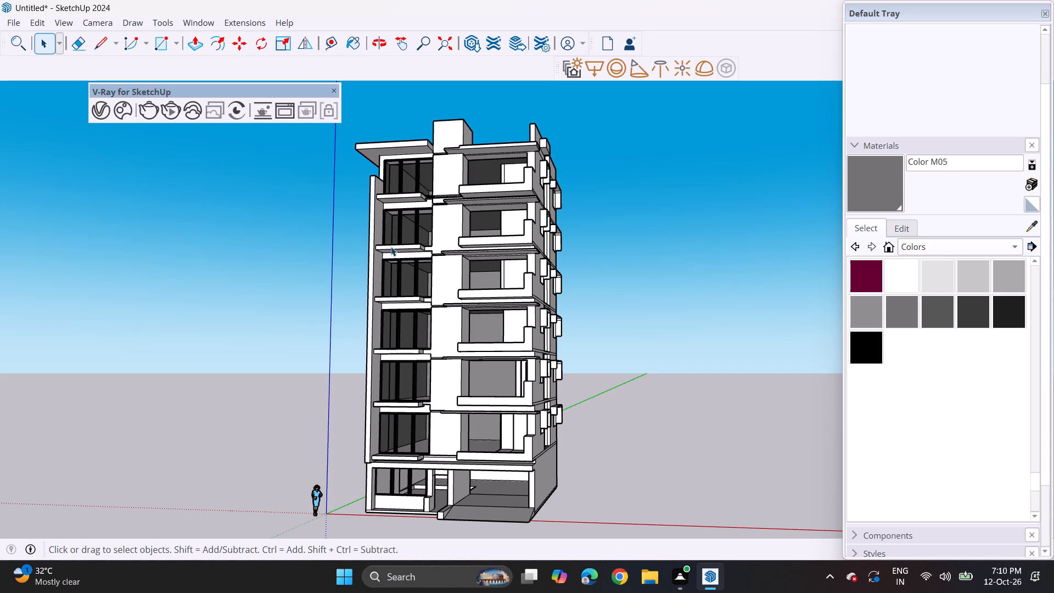
pyautogui.click(399, 181)
pyautogui.moveTo(399, 181); pyautogui.dragTo(411, 222, button='middle')
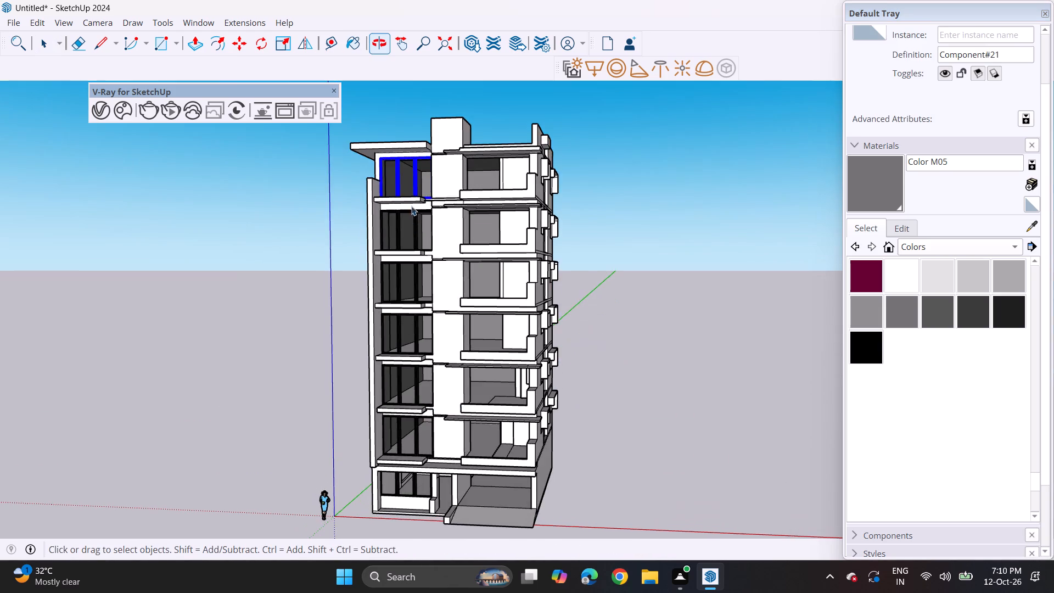
pyautogui.scroll(5, 411, 187)
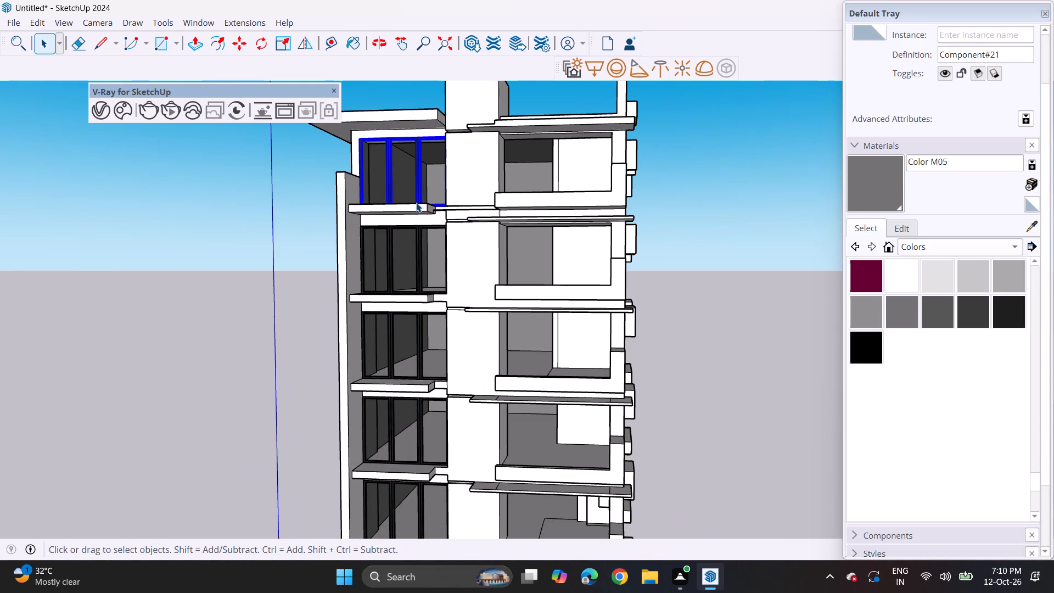
pyautogui.scroll(5, 395, 181)
pyautogui.moveTo(389, 178); pyautogui.dragTo(369, 266, button='middle')
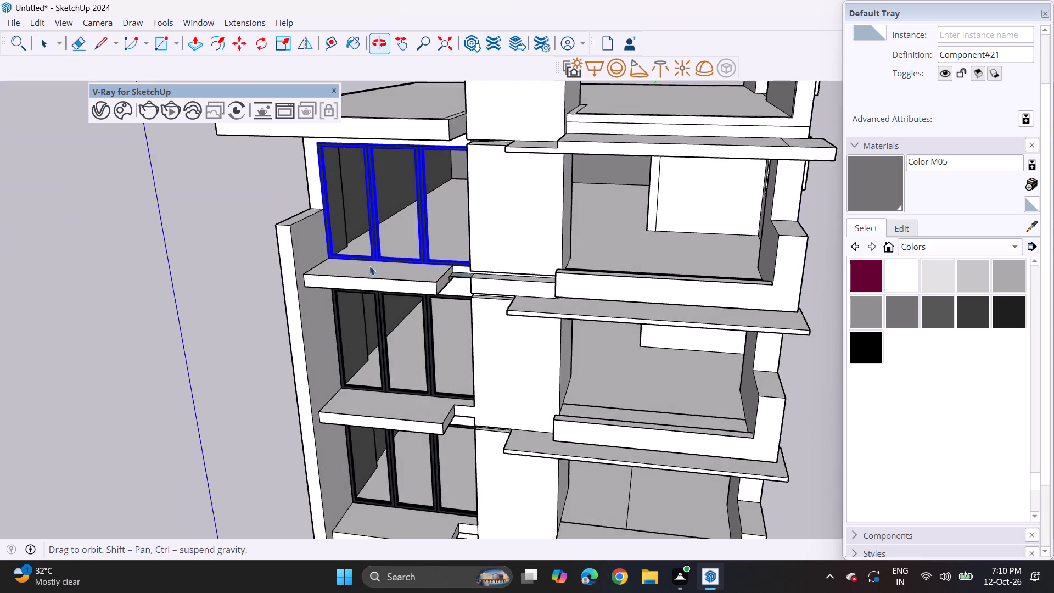
pyautogui.scroll(9, 358, 262)
pyautogui.press('m')
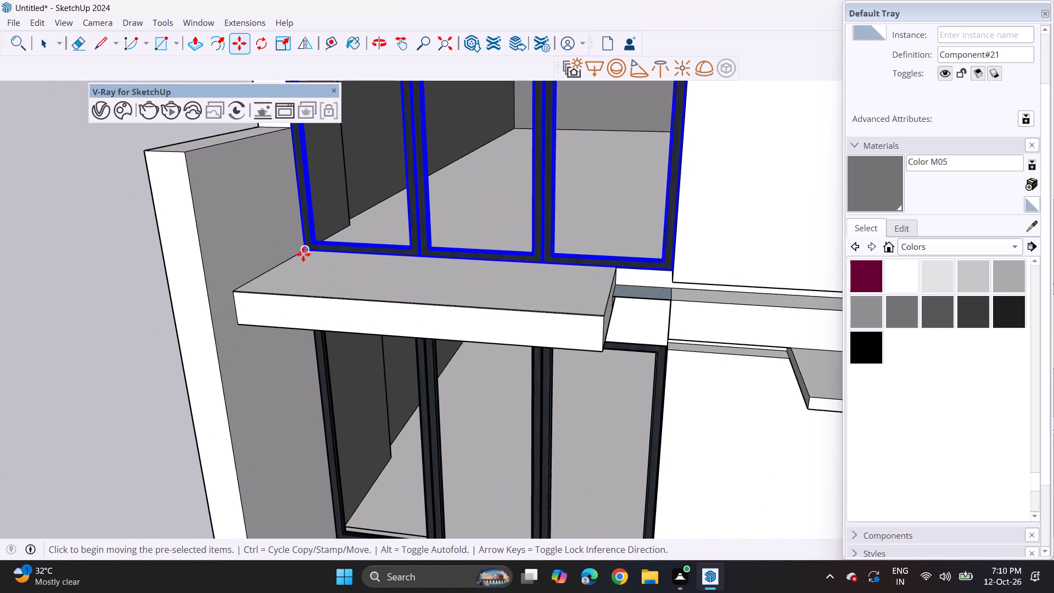
pyautogui.click(303, 254)
pyautogui.keyDown('shift'); pyautogui.moveTo(489, 288); pyautogui.dragTo(171, 284, button='middle'); pyautogui.keyUp('shift')
pyautogui.keyDown('shift'); pyautogui.moveTo(469, 289); pyautogui.dragTo(226, 286, button='middle'); pyautogui.keyUp('shift')
pyautogui.moveTo(349, 277); pyautogui.dragTo(475, 388, button='middle')
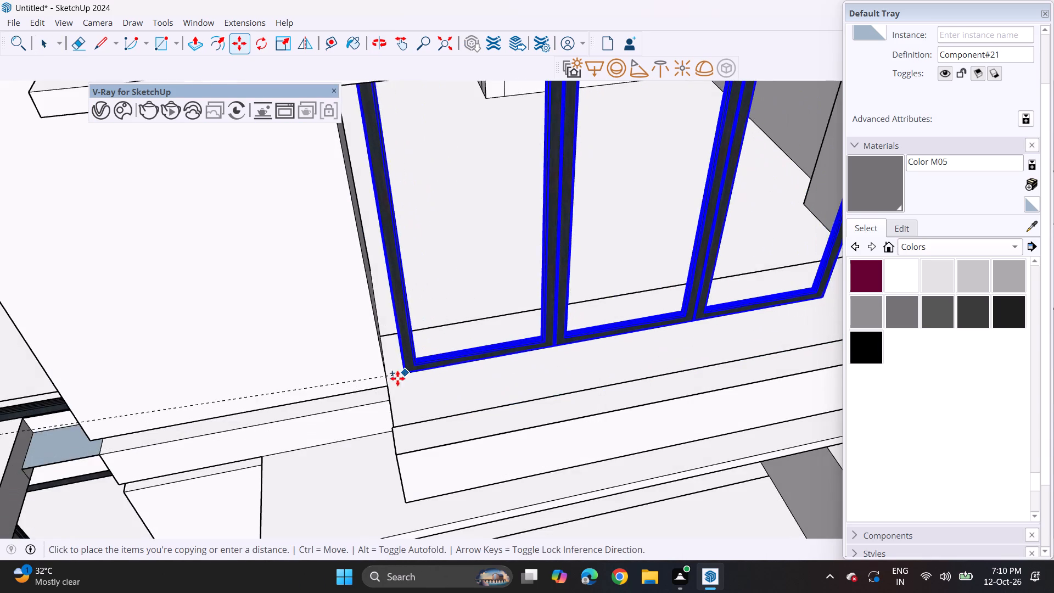
pyautogui.click(388, 393)
# Scale the copied top-floor balcony window along the red axis so it spans the full width of the opening.
pyautogui.moveTo(484, 365); pyautogui.dragTo(393, 289, button='middle')
pyautogui.scroll(-8, 381, 279)
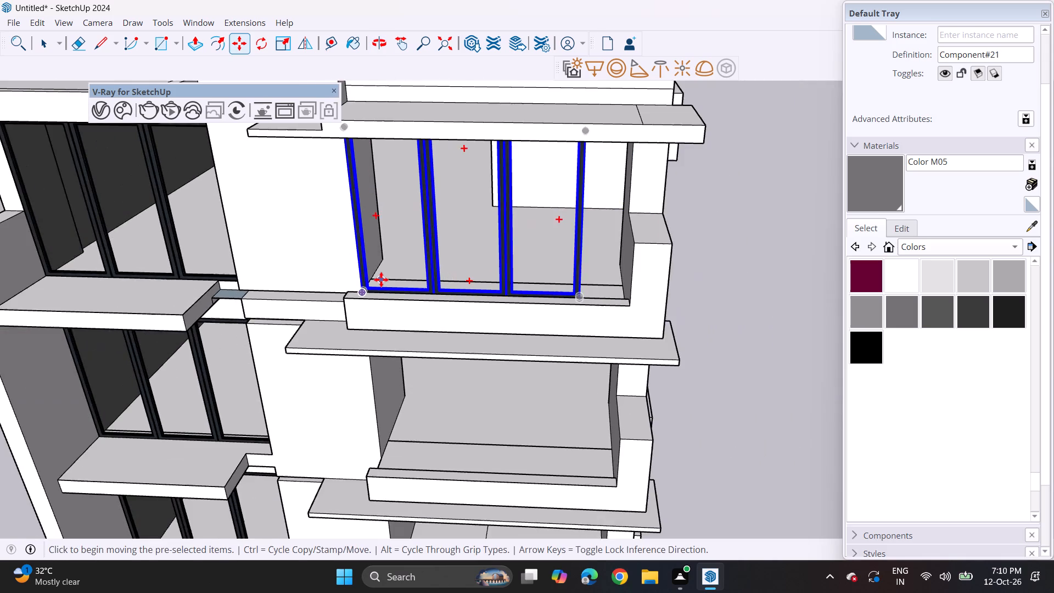
pyautogui.keyDown('shift'); pyautogui.moveTo(526, 266); pyautogui.dragTo(426, 284, button='middle'); pyautogui.keyUp('shift')
pyautogui.moveTo(479, 251); pyautogui.dragTo(333, 227, button='middle')
pyautogui.scroll(3, 408, 202)
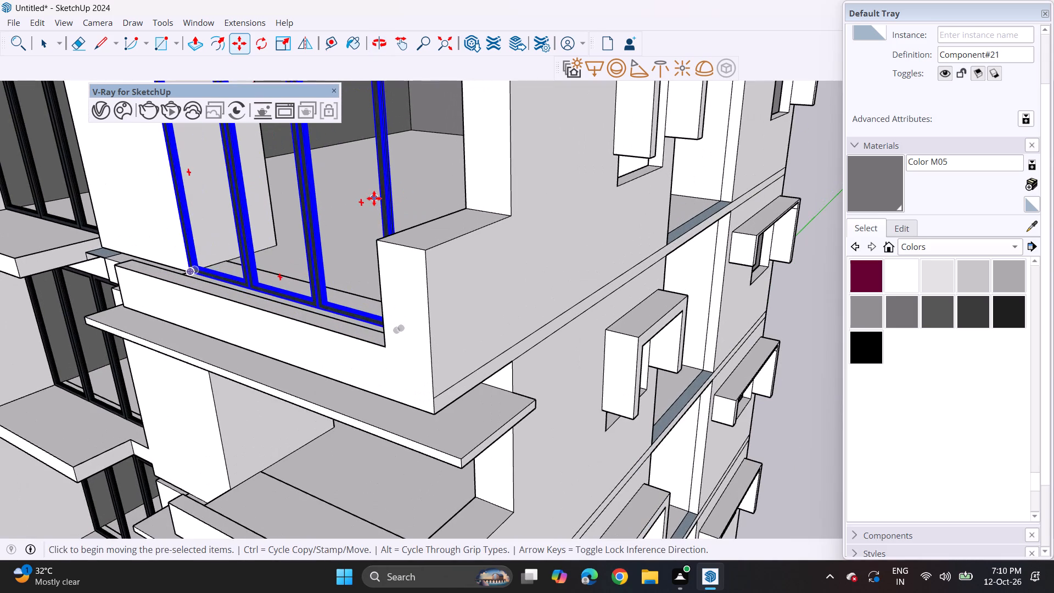
pyautogui.click(288, 41)
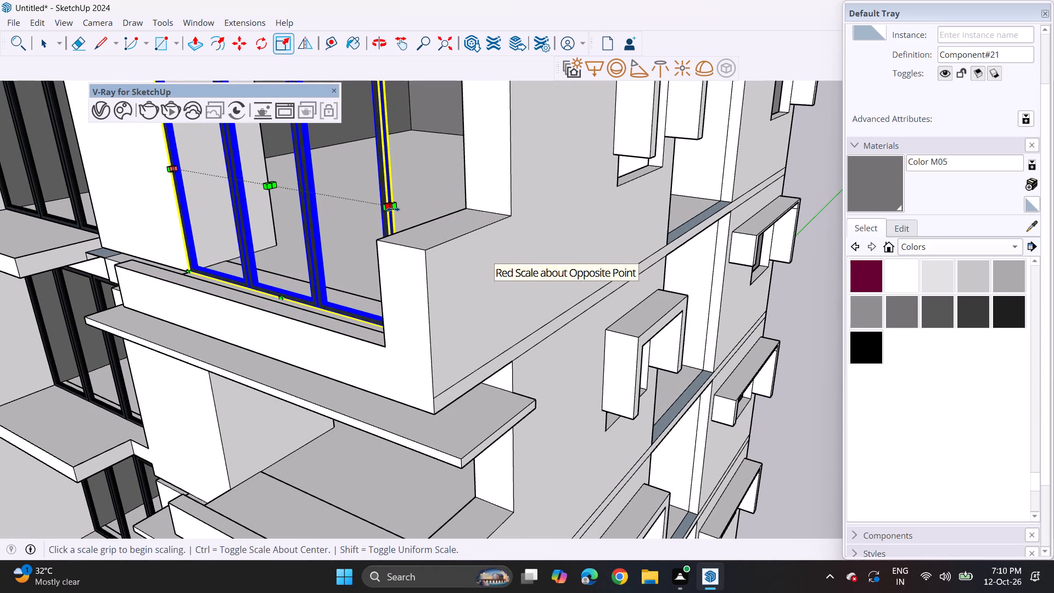
pyautogui.click(393, 209)
pyautogui.click(474, 207)
# Move the widened top-floor balcony window inward along the pier's side face so it sits recessed behind the parapet.
pyautogui.moveTo(299, 295); pyautogui.dragTo(377, 372, button='middle')
pyautogui.press('m')
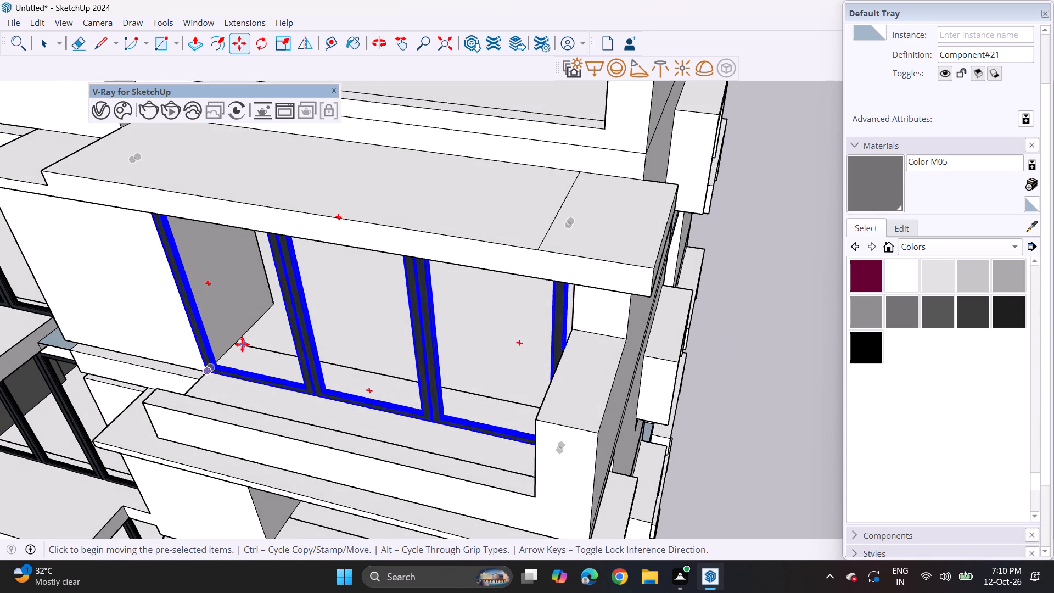
pyautogui.click(204, 370)
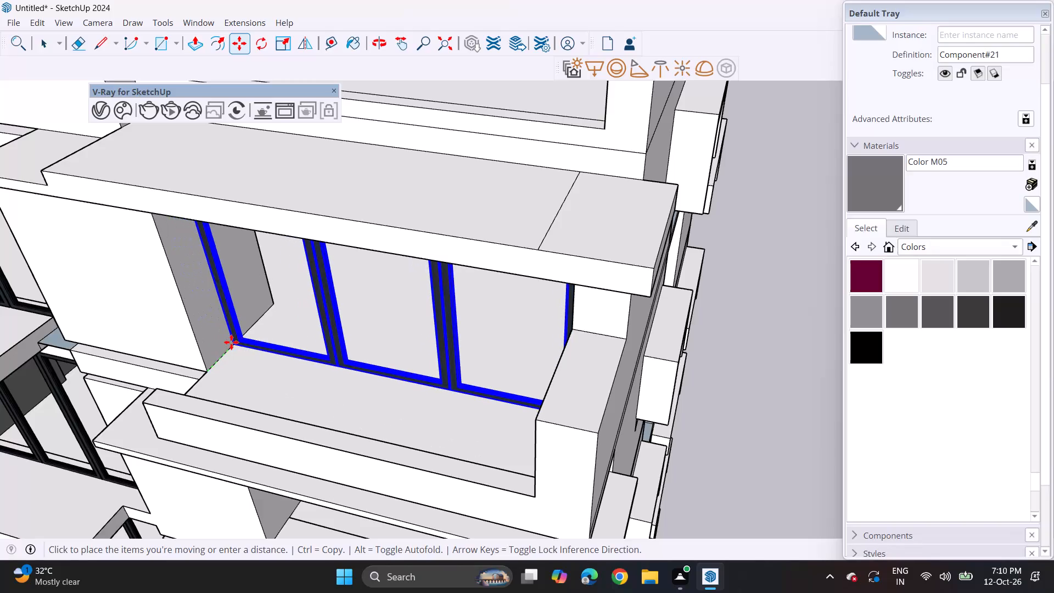
pyautogui.click(231, 342)
# Copy the recessed balcony window straight down into the matching opening one floor below, aligned to the opening's lower corner.
pyautogui.moveTo(244, 351); pyautogui.dragTo(277, 197, button='middle')
pyautogui.scroll(-6, 277, 197)
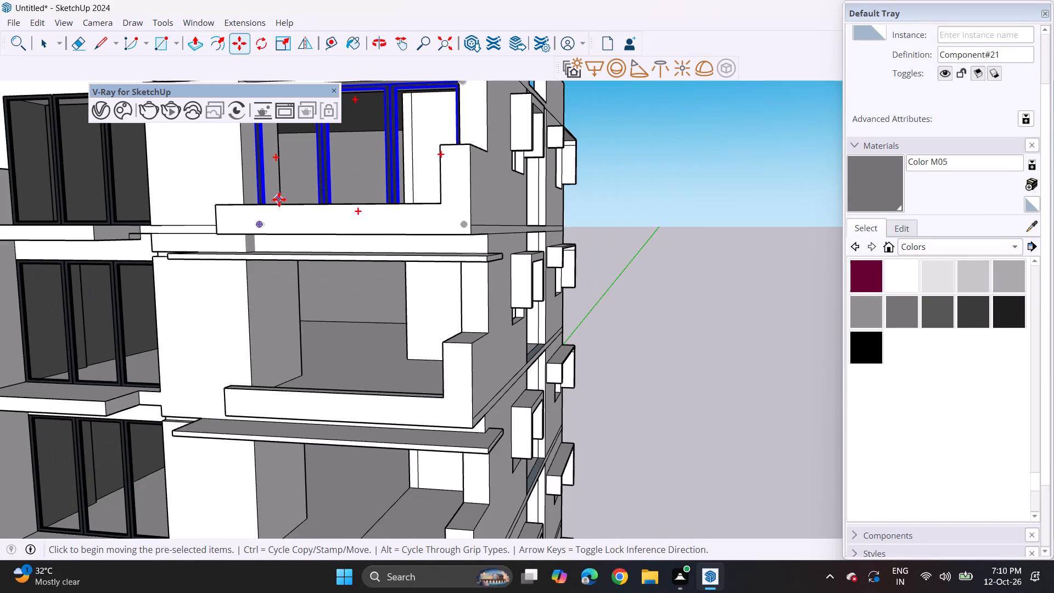
pyautogui.keyDown('shift'); pyautogui.moveTo(284, 202); pyautogui.dragTo(335, 287, button='middle'); pyautogui.keyUp('shift')
pyautogui.scroll(-2, 362, 287)
pyautogui.moveTo(351, 282); pyautogui.dragTo(361, 363, button='middle')
pyautogui.click(319, 348)
pyautogui.keyDown('shift'); pyautogui.moveTo(332, 419); pyautogui.dragTo(345, 306, button='middle'); pyautogui.keyUp('shift')
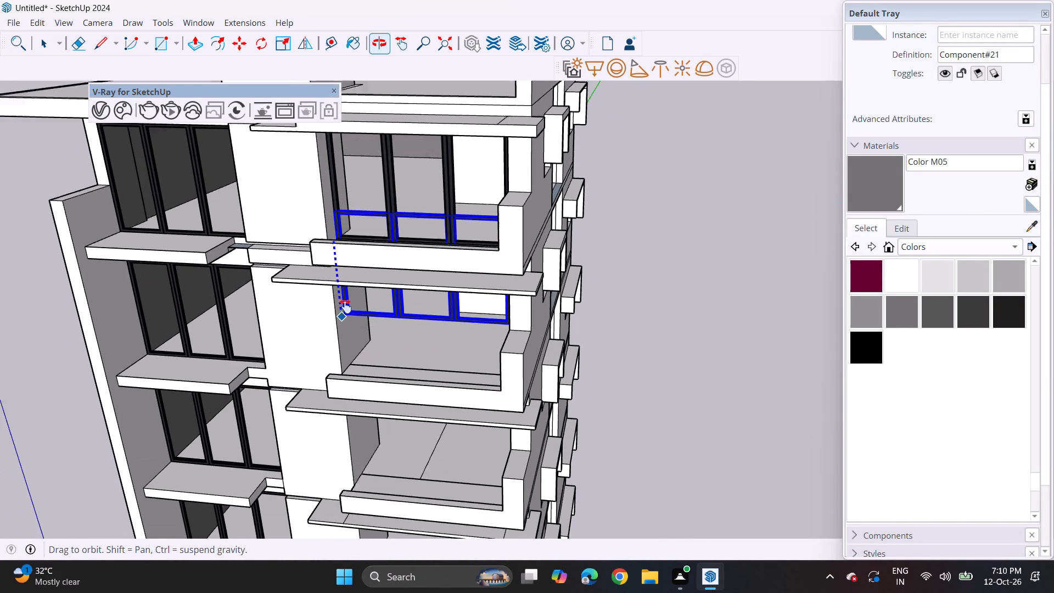
pyautogui.keyDown('shift'); pyautogui.moveTo(345, 306); pyautogui.dragTo(345, 295, button='middle'); pyautogui.keyUp('shift')
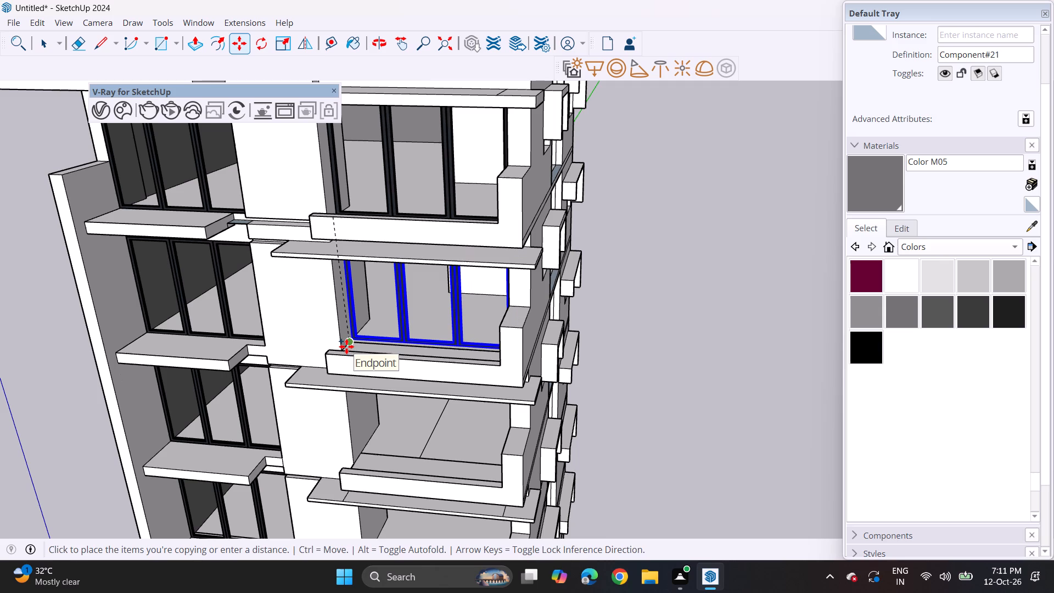
pyautogui.scroll(14, 345, 346)
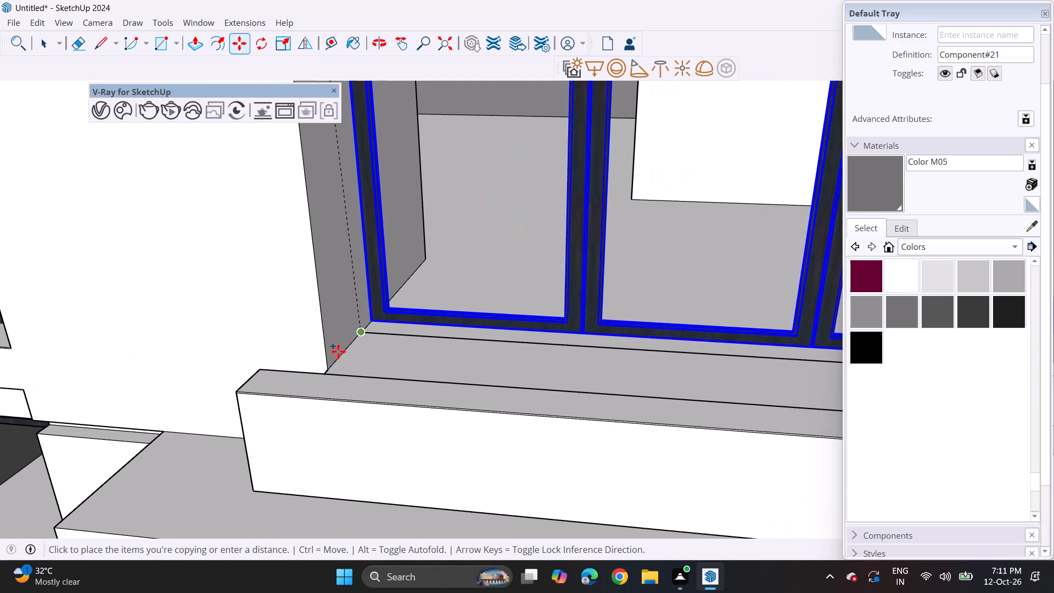
pyautogui.click(341, 351)
# Copy the balcony window down floor by floor into each remaining balcony opening, ending with the floor directly above the garage.
pyautogui.click(358, 335)
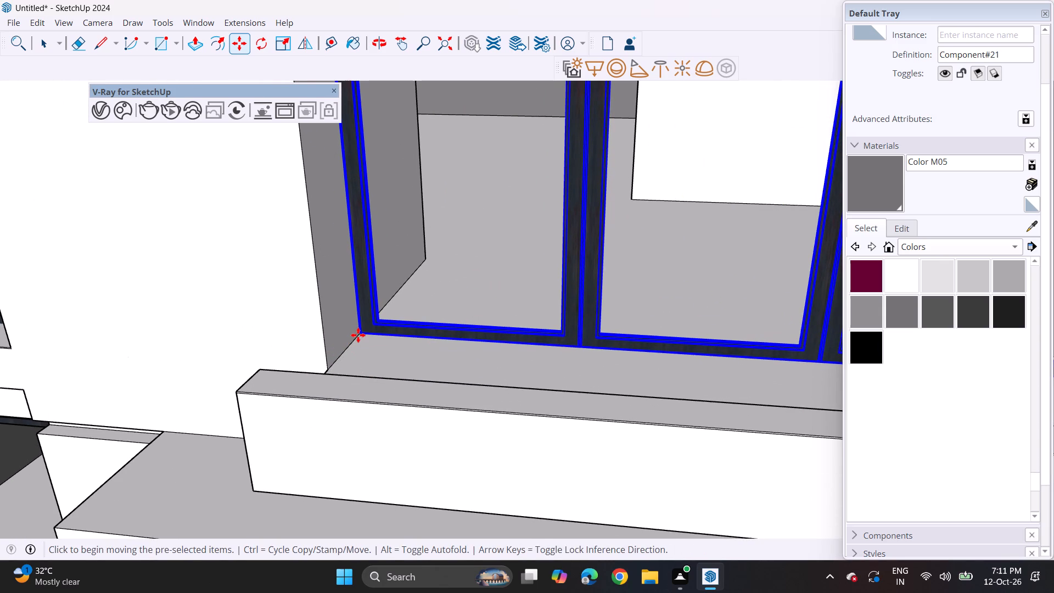
pyautogui.keyDown('shift'); pyautogui.moveTo(360, 420); pyautogui.dragTo(329, 26, button='middle'); pyautogui.keyUp('shift')
pyautogui.keyDown('shift'); pyautogui.moveTo(391, 410); pyautogui.dragTo(335, 174, button='middle'); pyautogui.keyUp('shift')
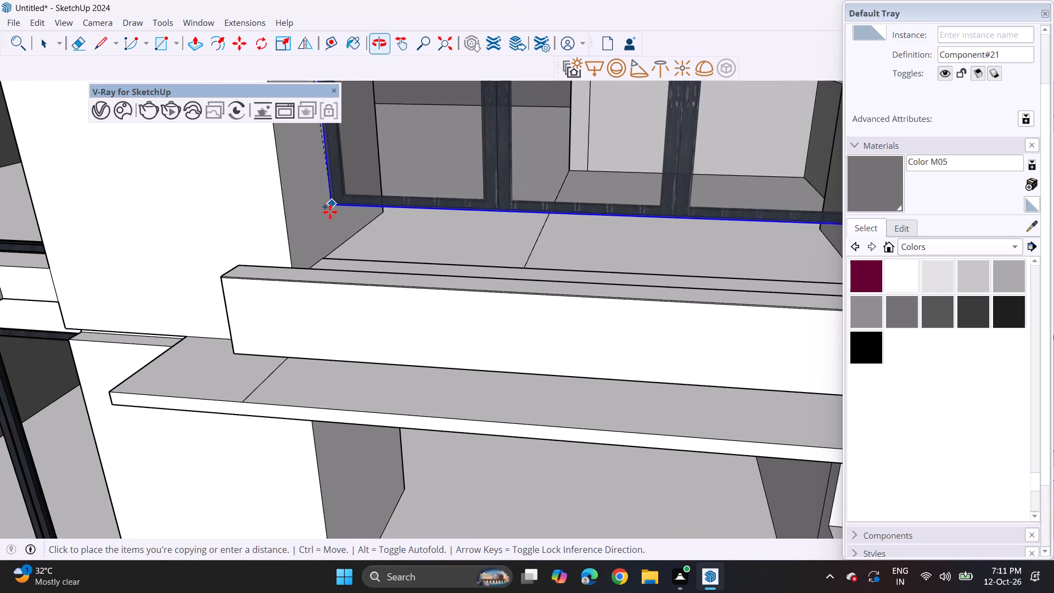
pyautogui.click(324, 256)
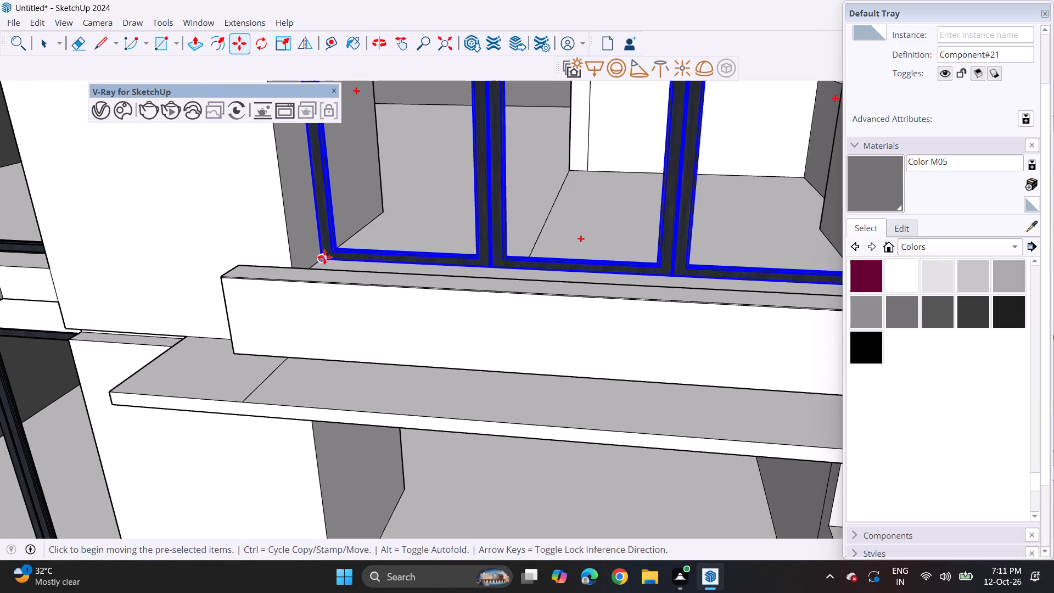
pyautogui.click(324, 257)
pyautogui.keyDown('shift'); pyautogui.moveTo(329, 355); pyautogui.dragTo(329, 125, button='middle'); pyautogui.keyUp('shift')
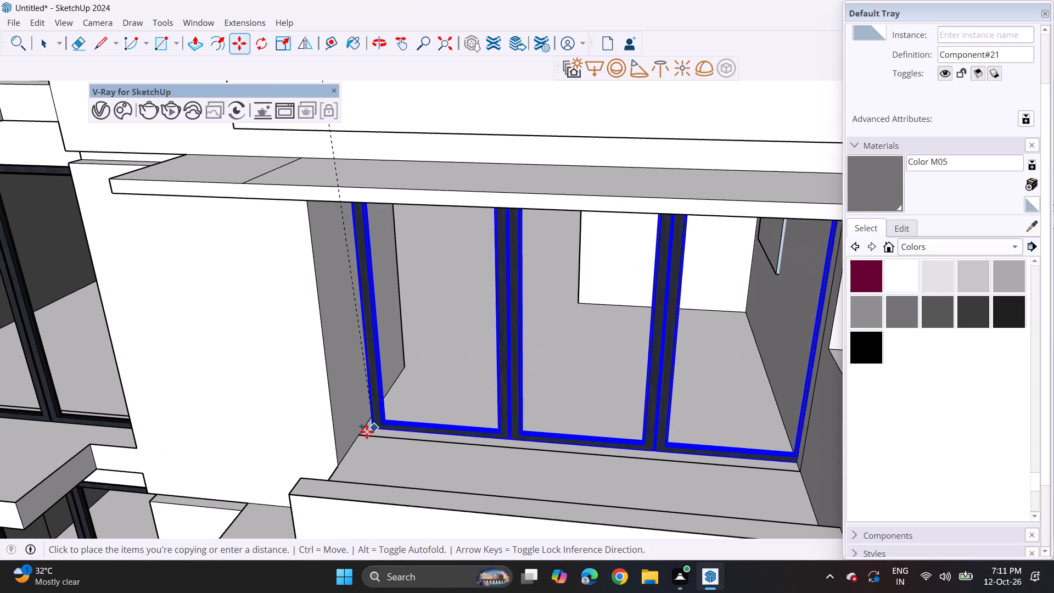
pyautogui.click(363, 434)
pyautogui.click(362, 441)
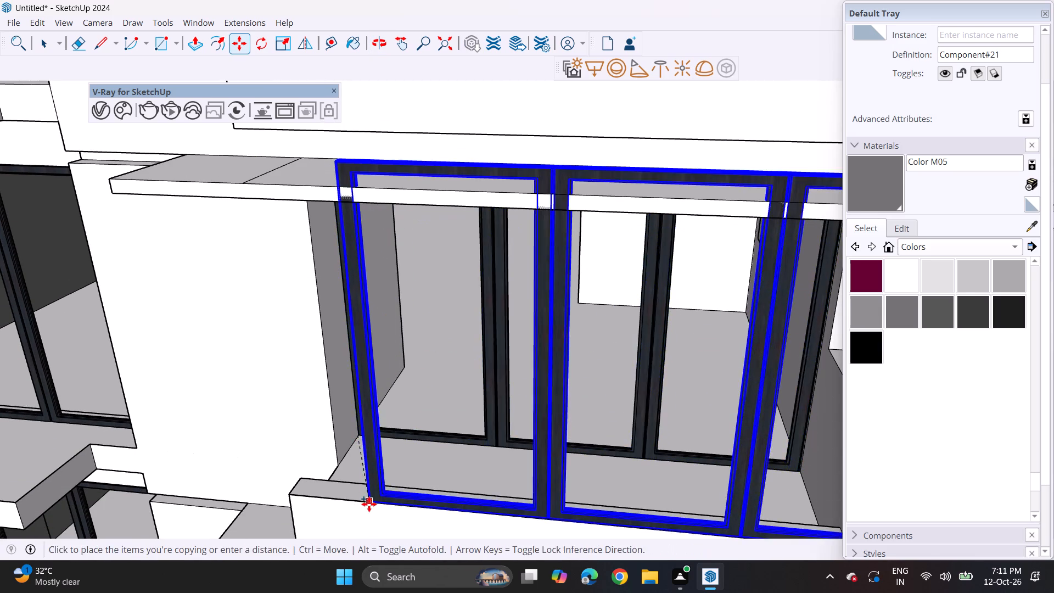
pyautogui.keyDown('shift'); pyautogui.moveTo(369, 504); pyautogui.dragTo(326, 110, button='middle'); pyautogui.keyUp('shift')
pyautogui.moveTo(339, 379); pyautogui.dragTo(344, 472, button='middle')
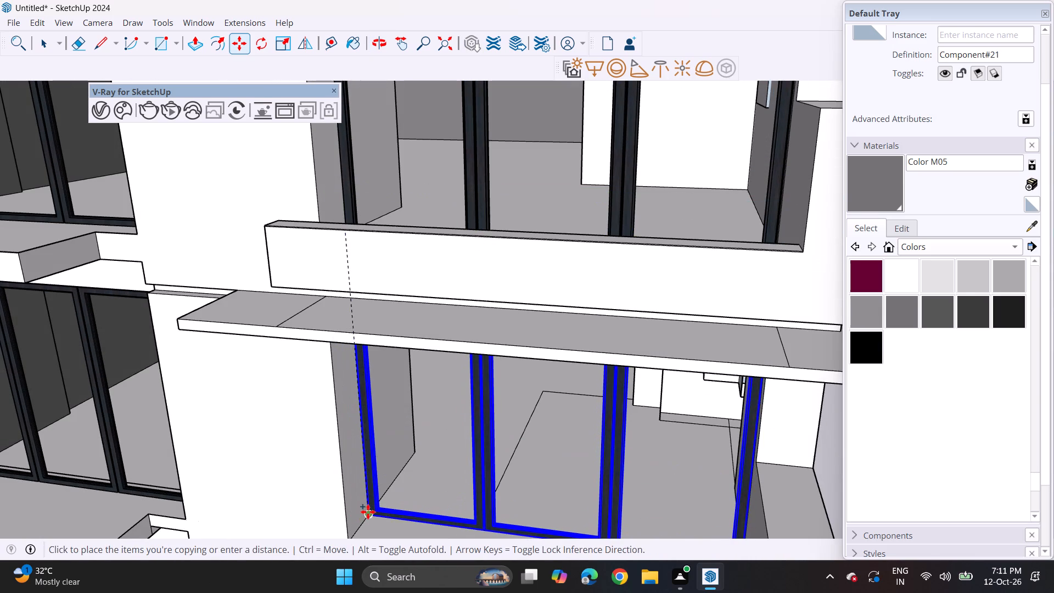
pyautogui.click(368, 512)
pyautogui.click(367, 517)
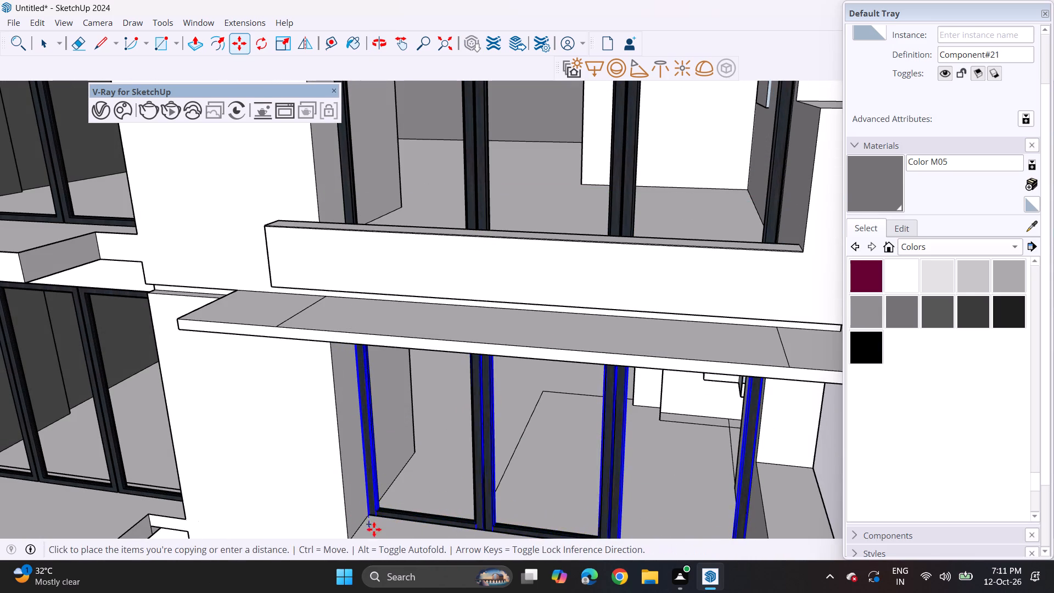
pyautogui.keyDown('shift'); pyautogui.moveTo(374, 529); pyautogui.dragTo(357, 90, button='middle'); pyautogui.keyUp('shift')
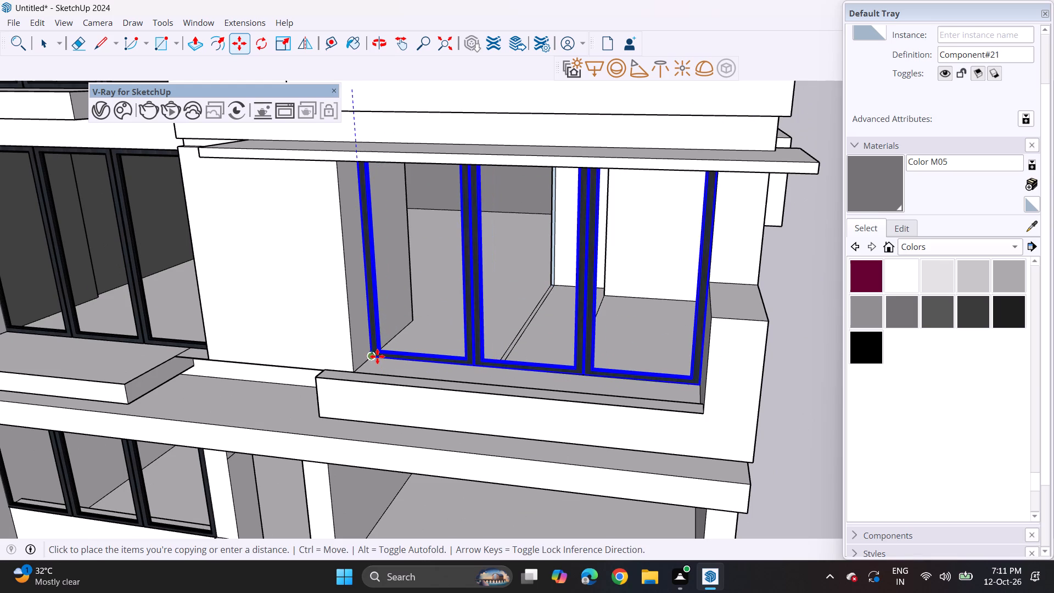
pyautogui.click(377, 356)
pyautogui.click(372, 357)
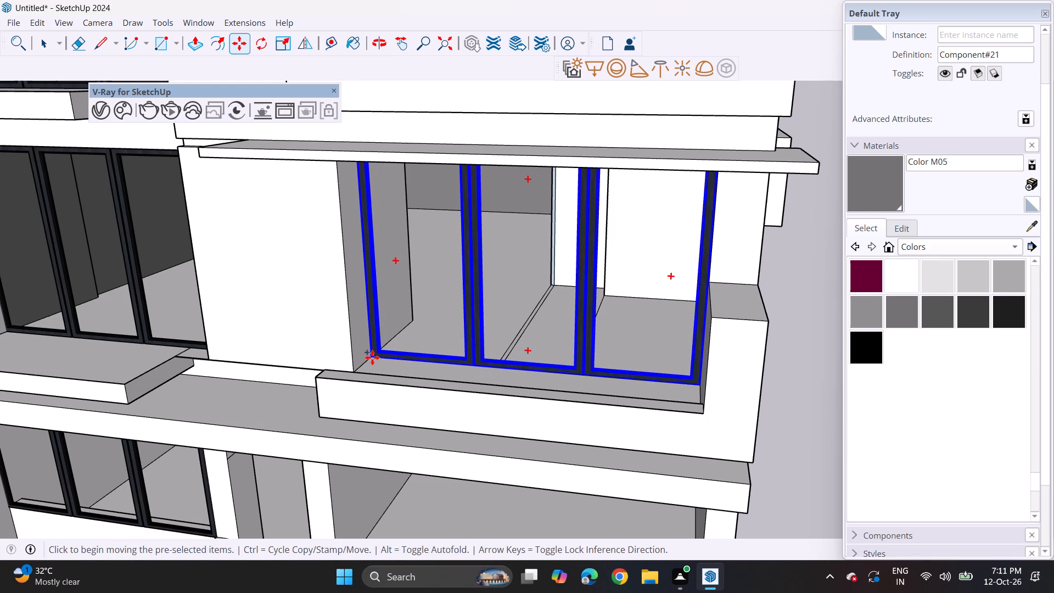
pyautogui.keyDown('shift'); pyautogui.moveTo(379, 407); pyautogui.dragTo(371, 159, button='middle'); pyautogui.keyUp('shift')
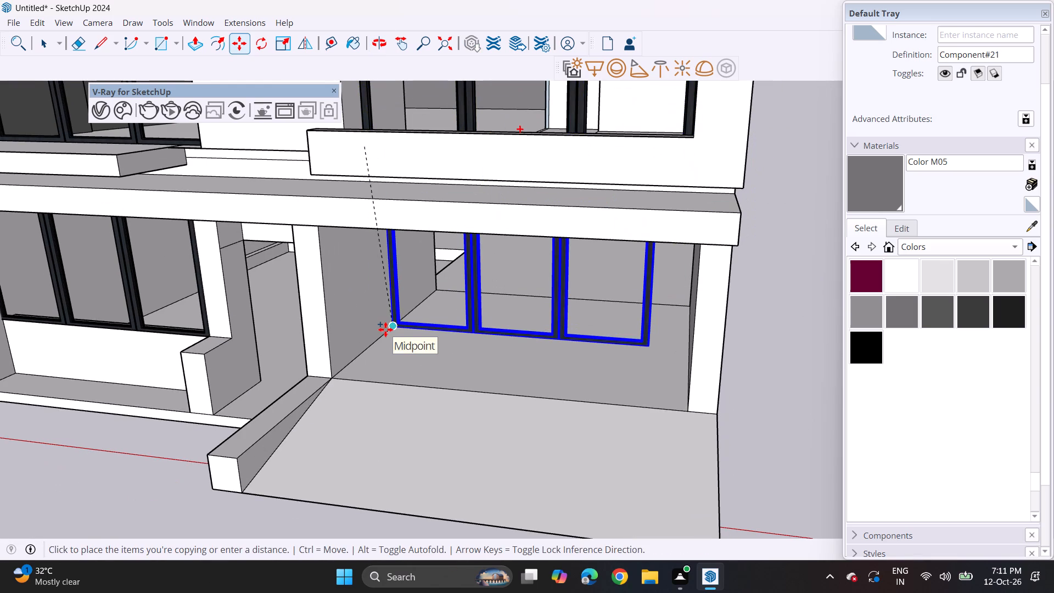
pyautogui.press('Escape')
# Deselect the lowest balcony window with the front elevation of the building in view.
pyautogui.scroll(-4, 403, 343)
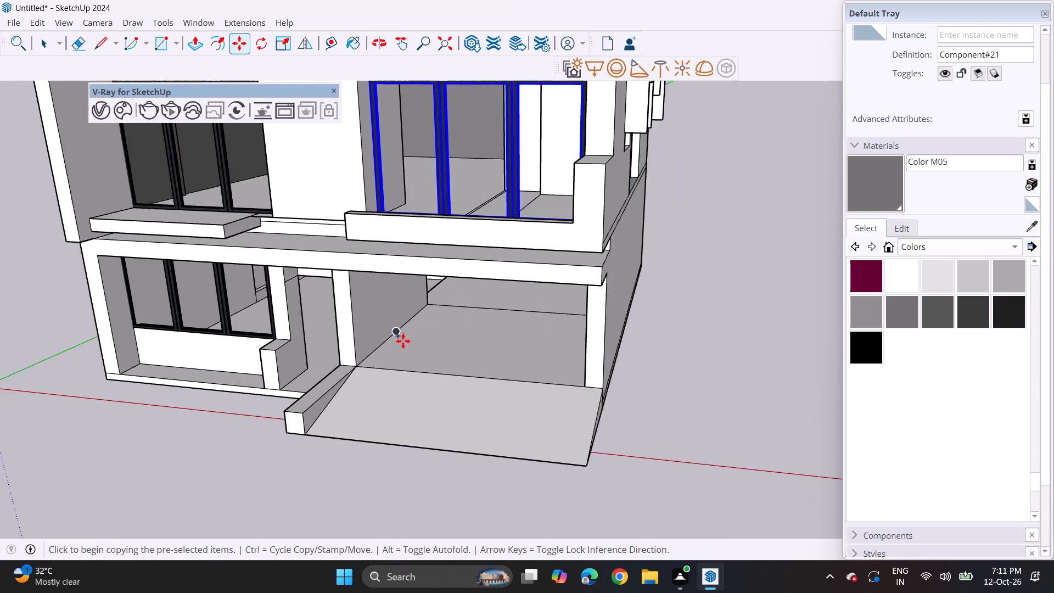
pyautogui.scroll(-9, 403, 341)
pyautogui.keyDown('shift'); pyautogui.moveTo(411, 352); pyautogui.dragTo(449, 457, button='middle'); pyautogui.keyUp('shift')
pyautogui.moveTo(448, 430); pyautogui.dragTo(433, 357, button='middle')
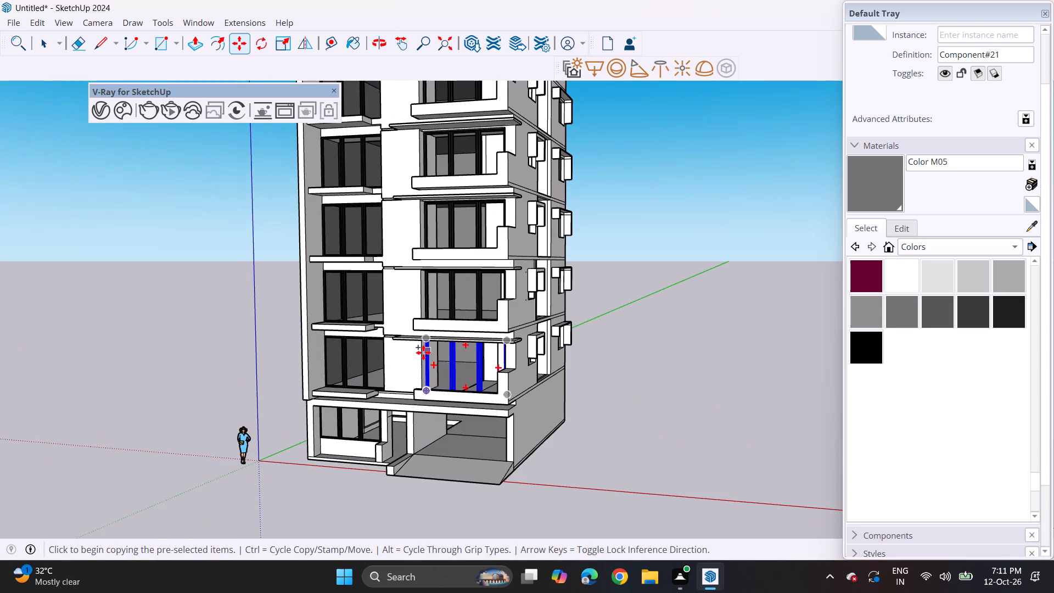
pyautogui.press('space')
pyautogui.click(259, 337)
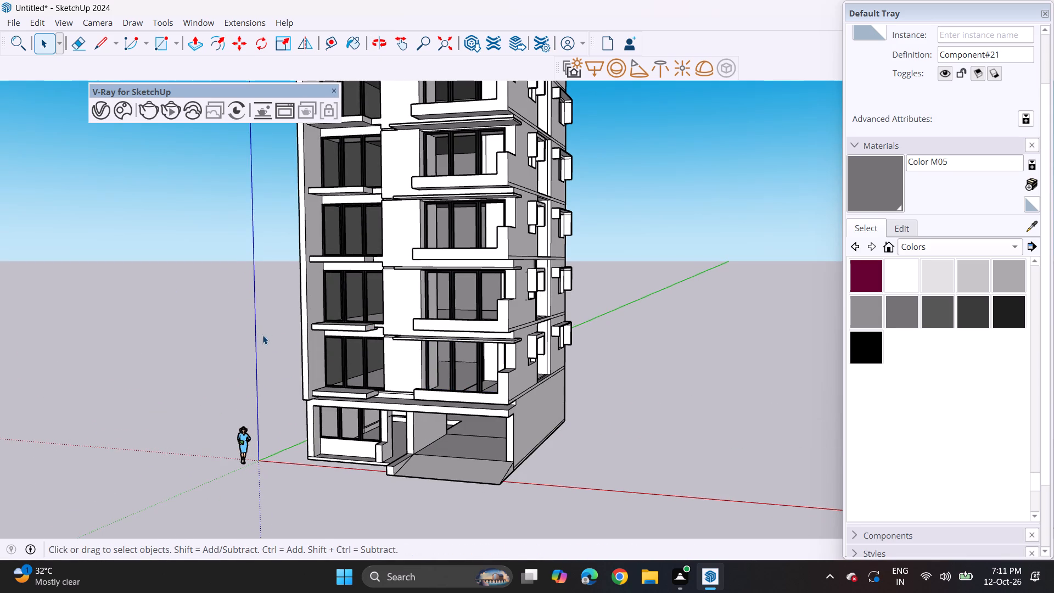
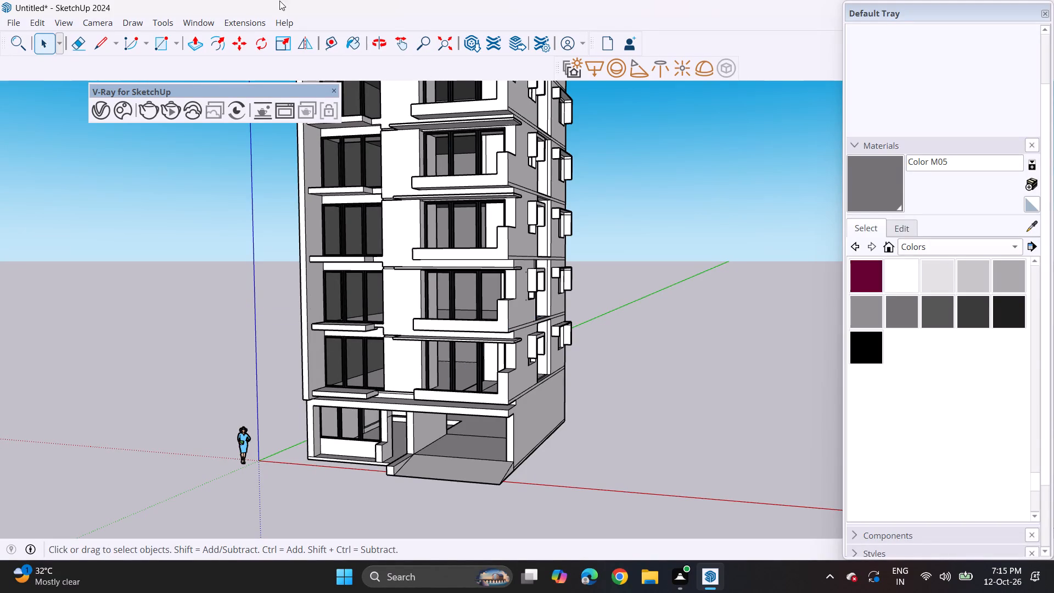
# Import the FIXED+GLASS+WINDOW+WITH+TRANSOM model from Downloads and place it on the ground beside the building's side wall.
pyautogui.click(14, 24)
pyautogui.click(55, 217)
pyautogui.scroll(-10, 268, 215)
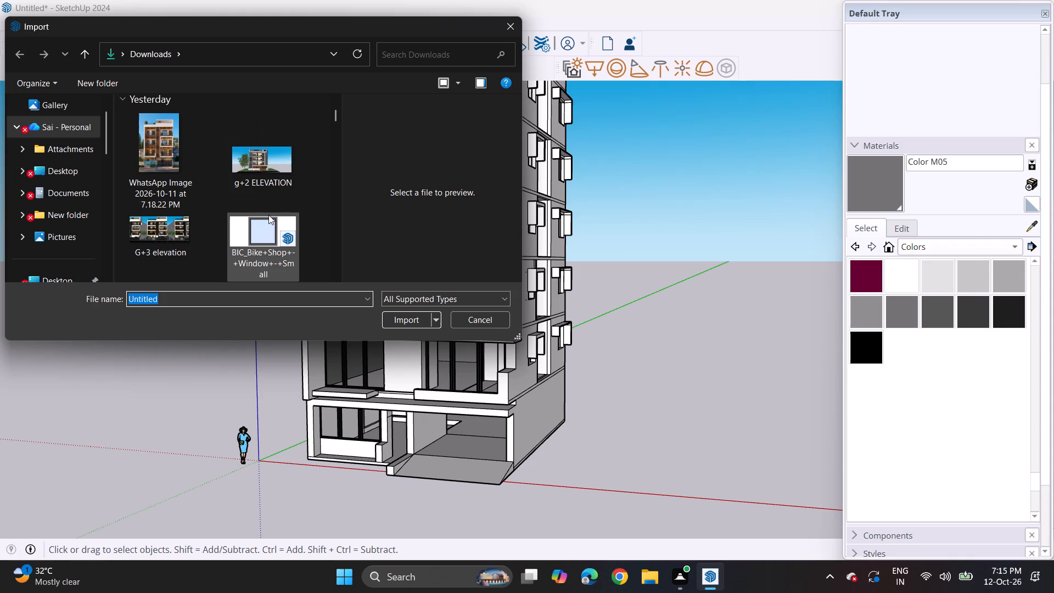
pyautogui.scroll(-3, 205, 234)
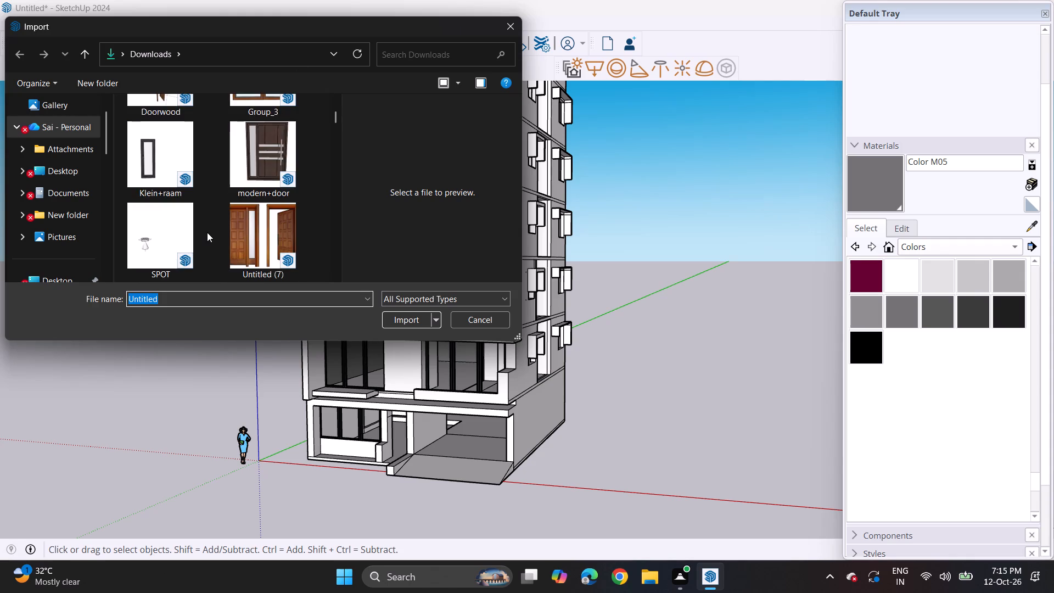
pyautogui.scroll(-20, 207, 232)
pyautogui.scroll(-2, 210, 232)
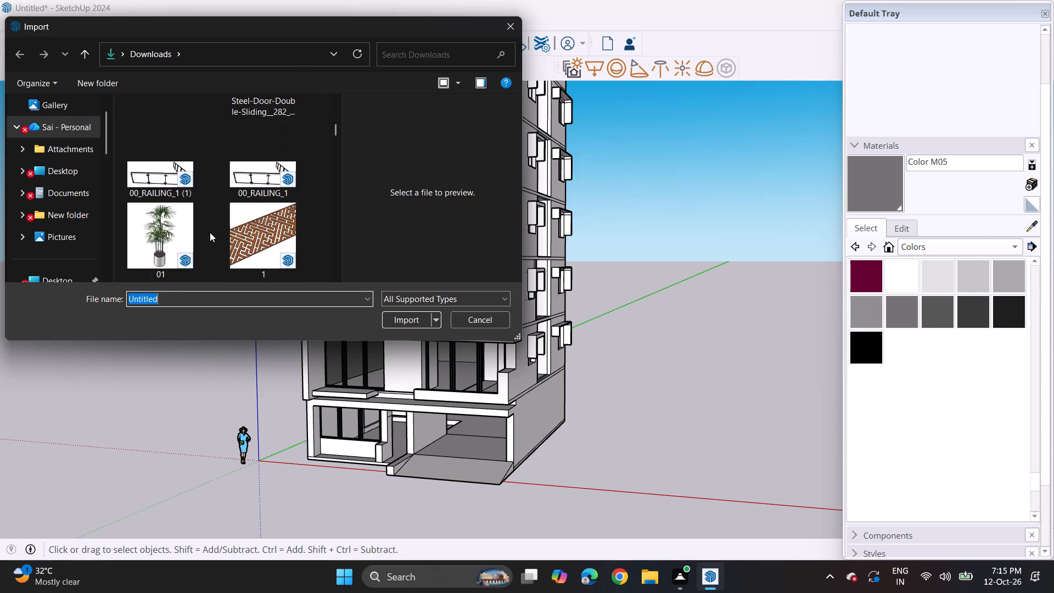
pyautogui.scroll(-10, 210, 232)
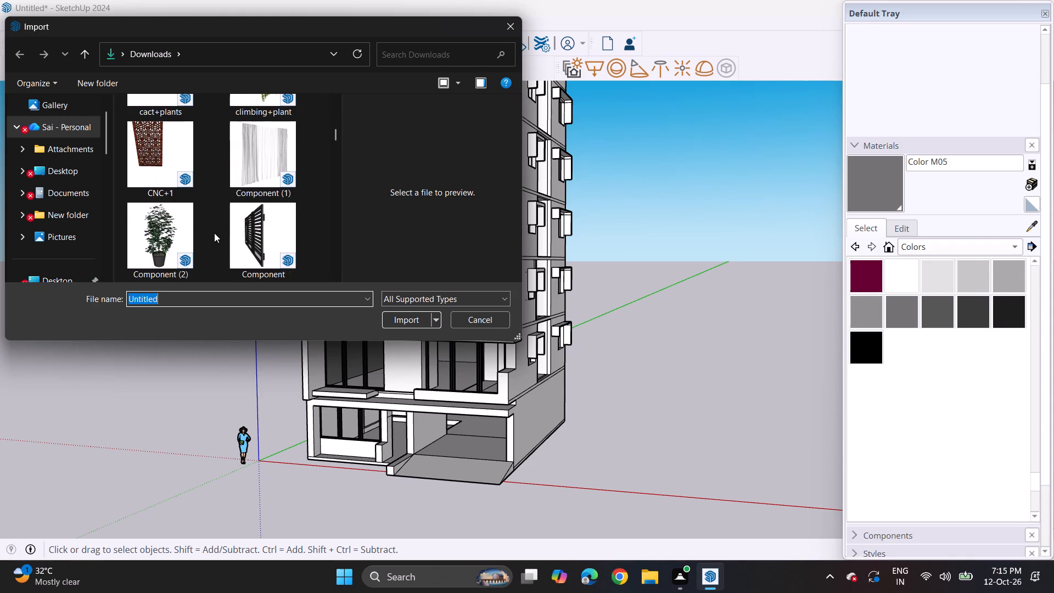
pyautogui.scroll(-7, 214, 233)
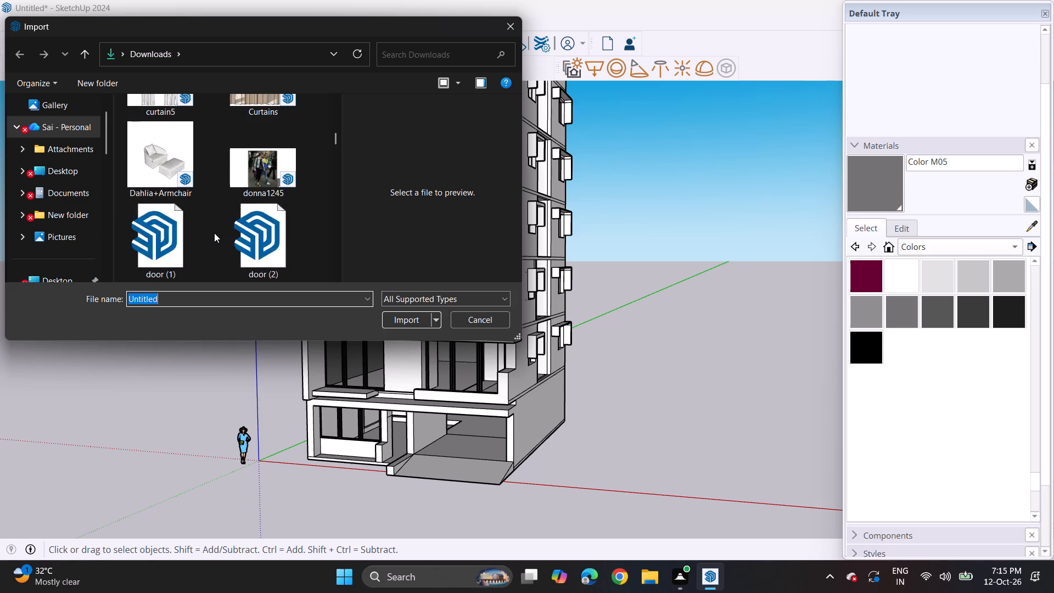
pyautogui.scroll(-2, 214, 233)
pyautogui.click(250, 230)
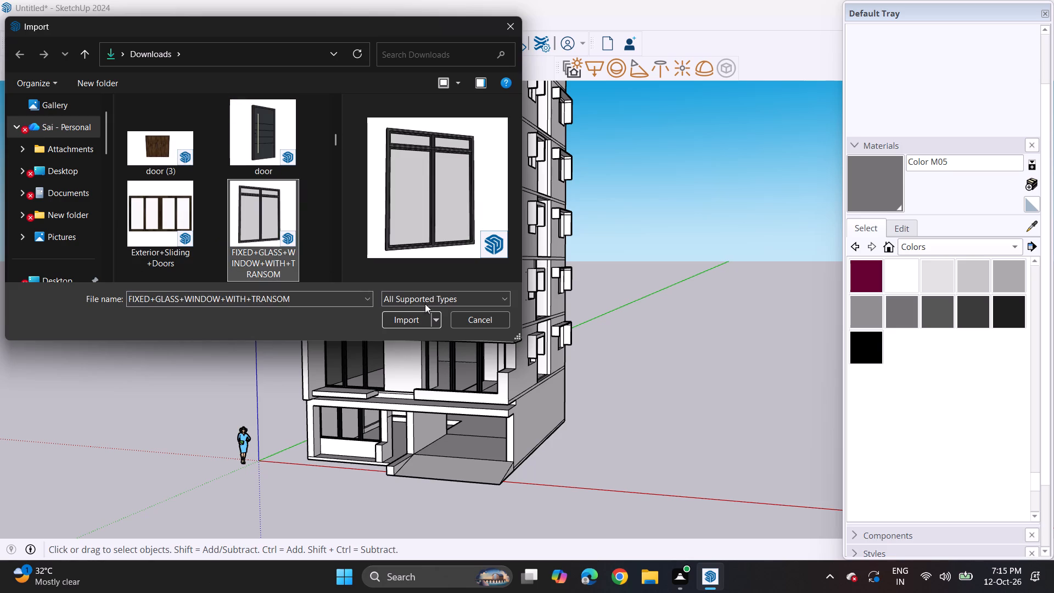
pyautogui.click(422, 318)
pyautogui.moveTo(522, 347); pyautogui.dragTo(447, 384, button='middle')
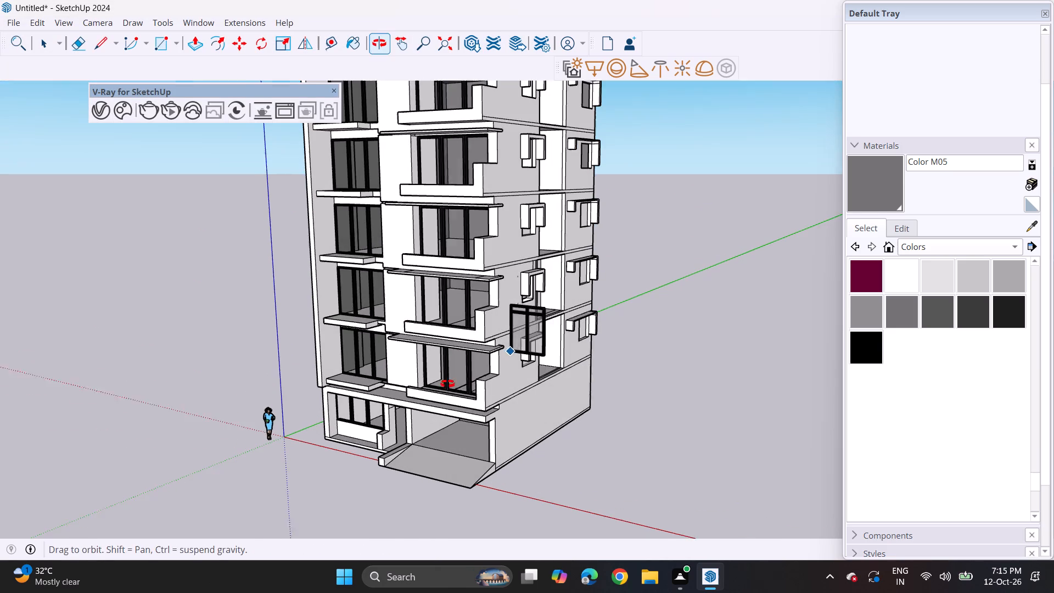
pyautogui.moveTo(447, 384); pyautogui.dragTo(445, 385, button='middle')
pyautogui.click(579, 449)
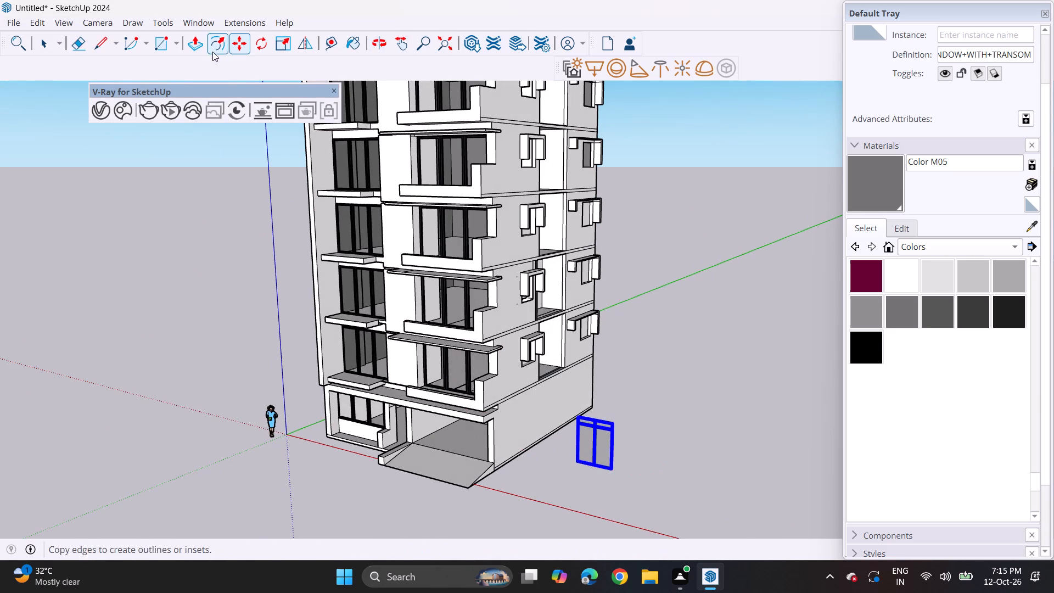
# Rotate the imported window about the vertical axis until it is parallel to the building's side wall.
pyautogui.click(270, 37)
pyautogui.click(676, 491)
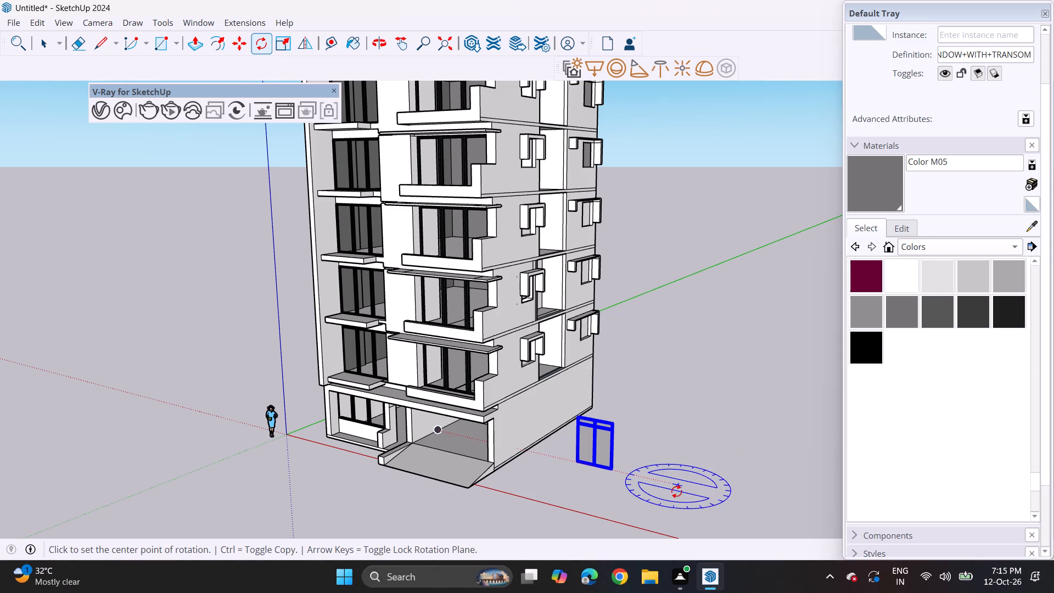
pyautogui.click(741, 486)
pyautogui.click(722, 445)
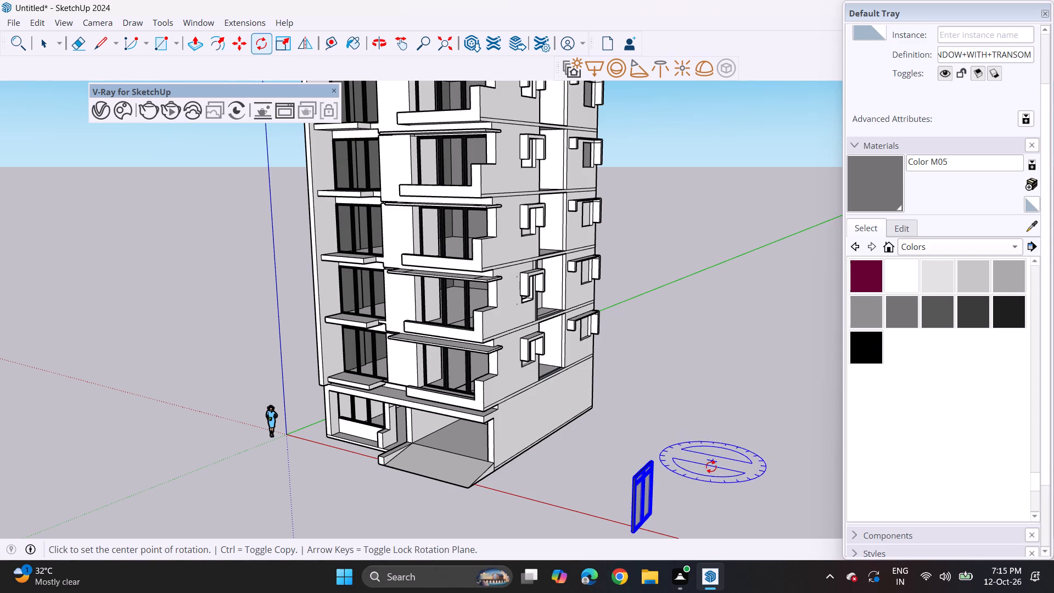
# Move the window by its bottom corner to the lower corner of the lowest side-wall opening nearest the front.
pyautogui.press('p')
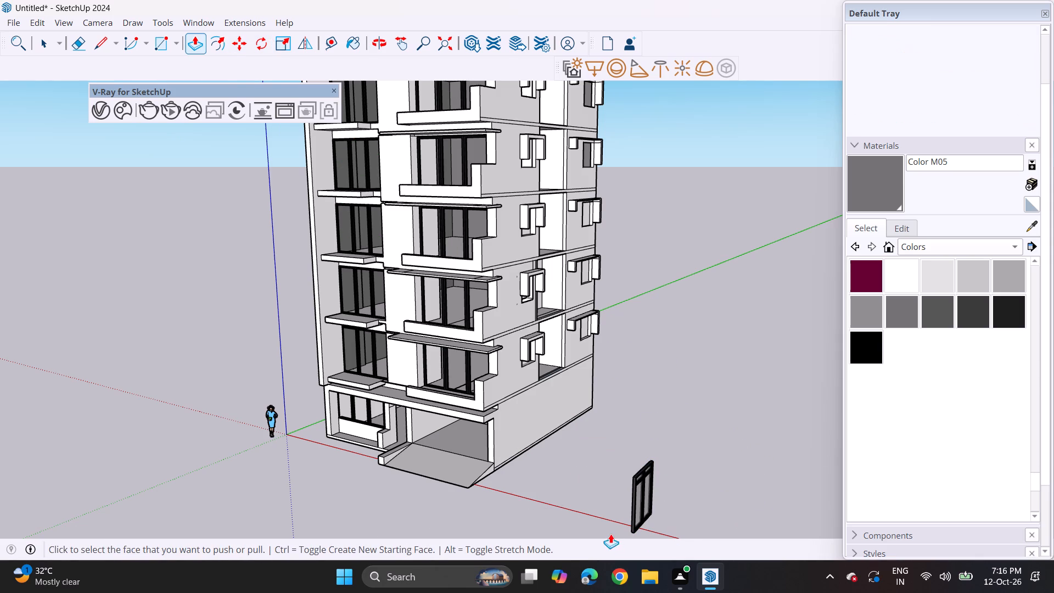
pyautogui.press('m')
pyautogui.click(635, 537)
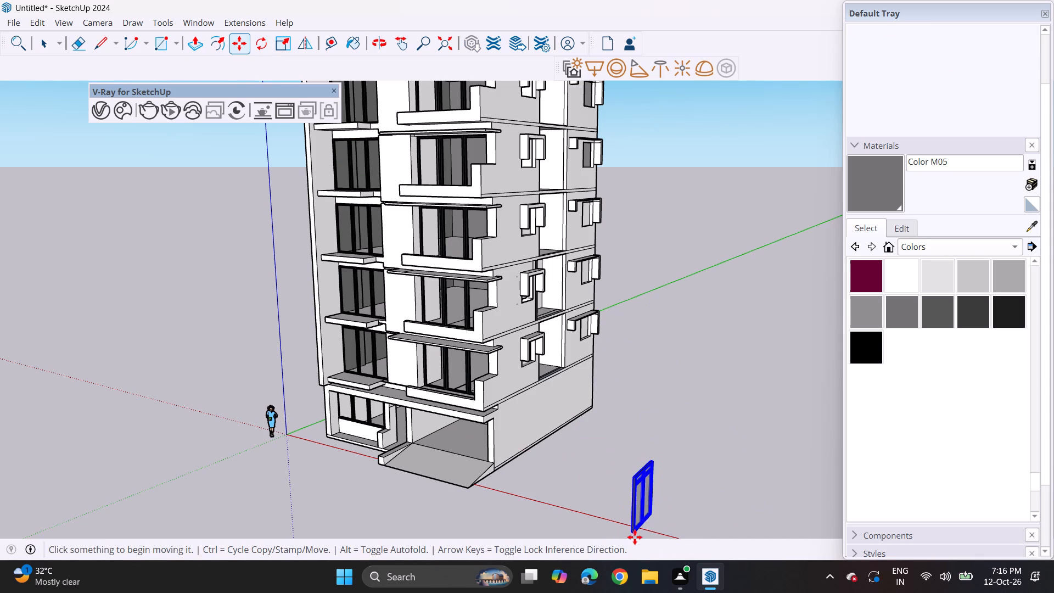
pyautogui.scroll(14, 536, 365)
pyautogui.moveTo(501, 363); pyautogui.dragTo(375, 338, button='middle')
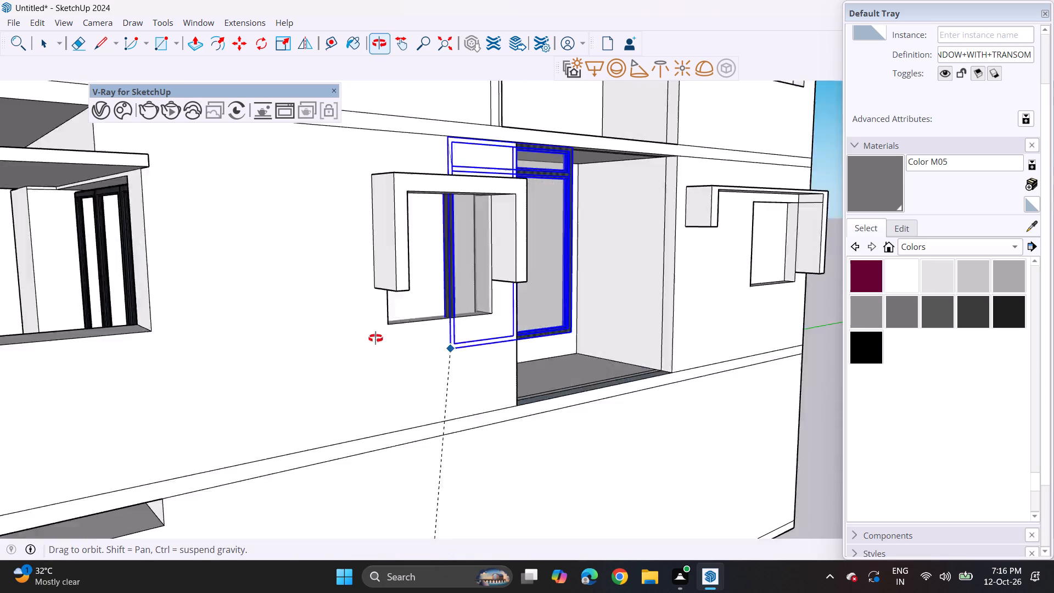
pyautogui.moveTo(375, 338); pyautogui.dragTo(290, 317, button='middle')
pyautogui.scroll(1, 290, 317)
pyautogui.click(354, 304)
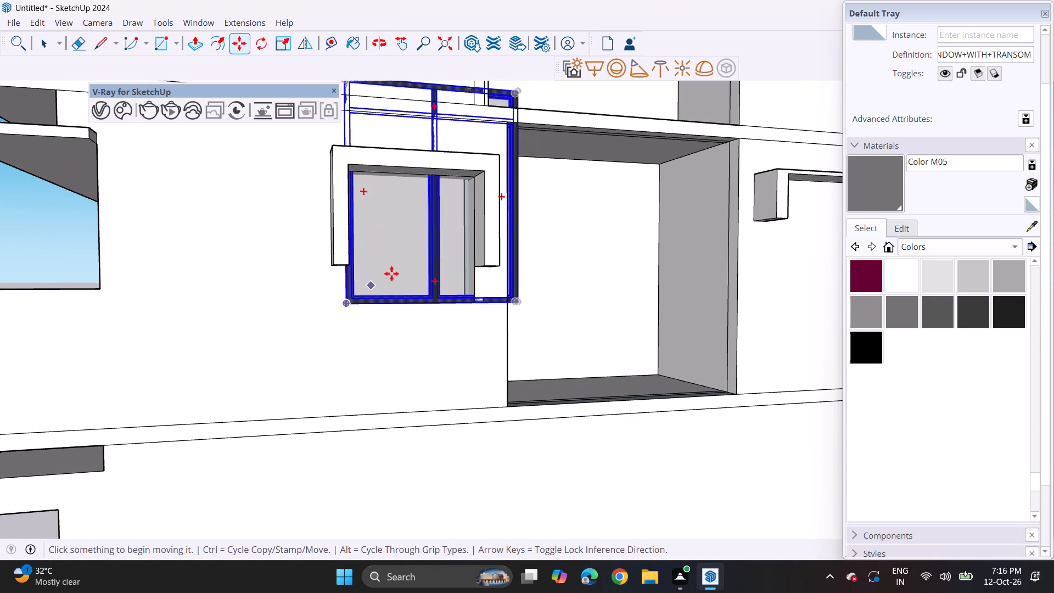
# Scale the window uniformly from its top corner down to the height of the wall opening.
pyautogui.moveTo(400, 268); pyautogui.dragTo(369, 297, button='middle')
pyautogui.click(276, 48)
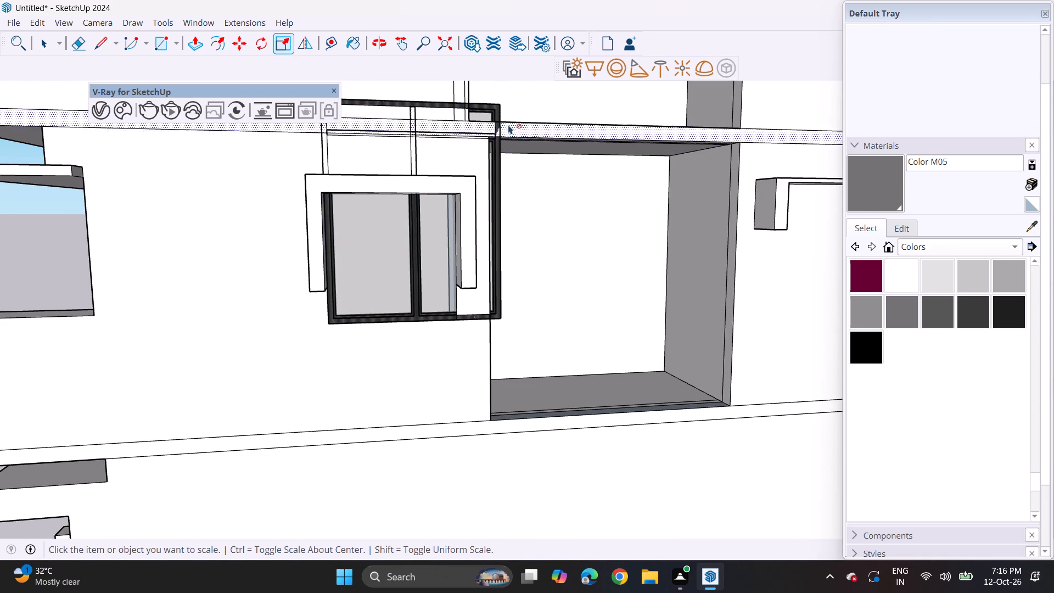
pyautogui.click(500, 108)
pyautogui.click(504, 105)
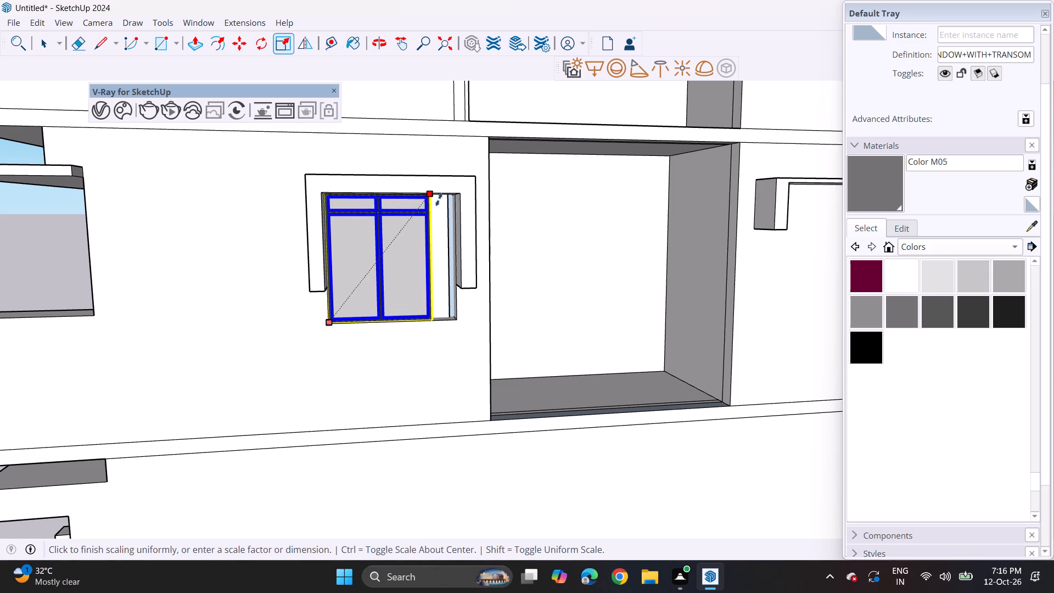
pyautogui.click(439, 199)
# Scale the window's width about its opposite edge until it reaches the far jamb of the opening.
pyautogui.moveTo(437, 227); pyautogui.dragTo(345, 219, button='middle')
pyautogui.scroll(7, 363, 283)
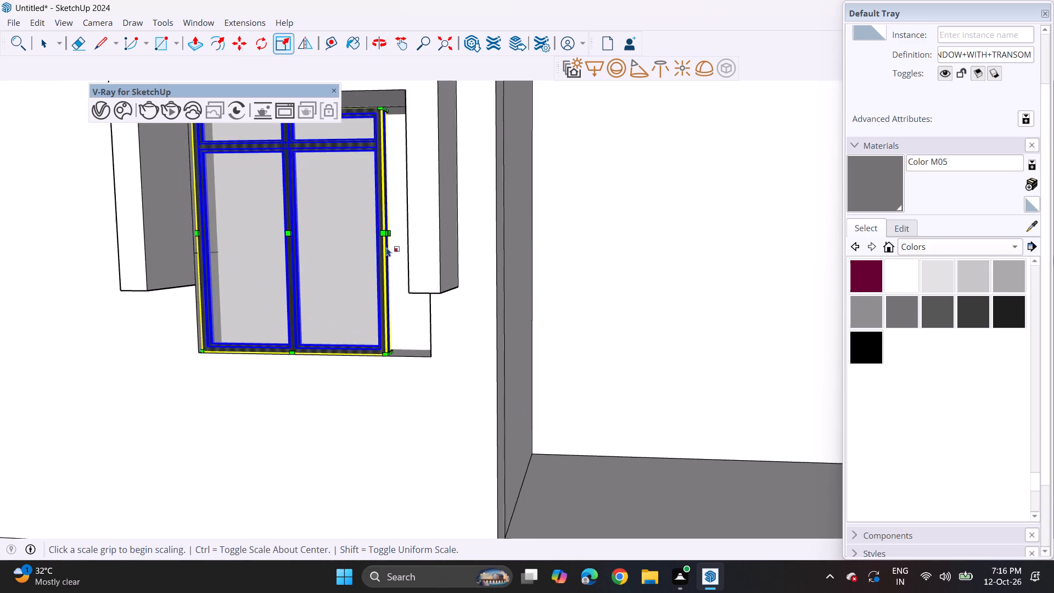
pyautogui.scroll(3, 385, 229)
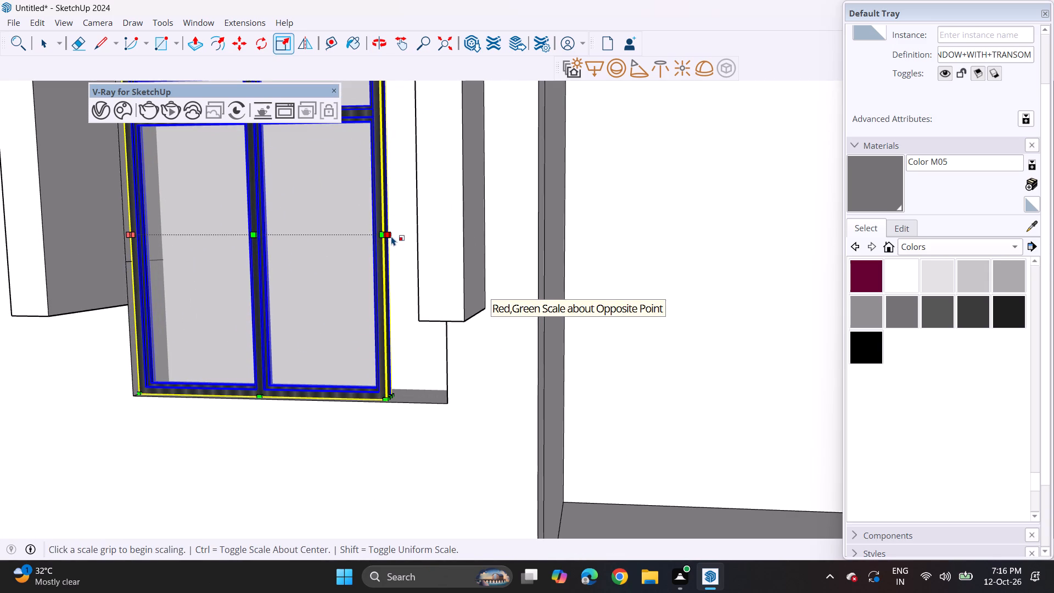
pyautogui.scroll(4, 391, 236)
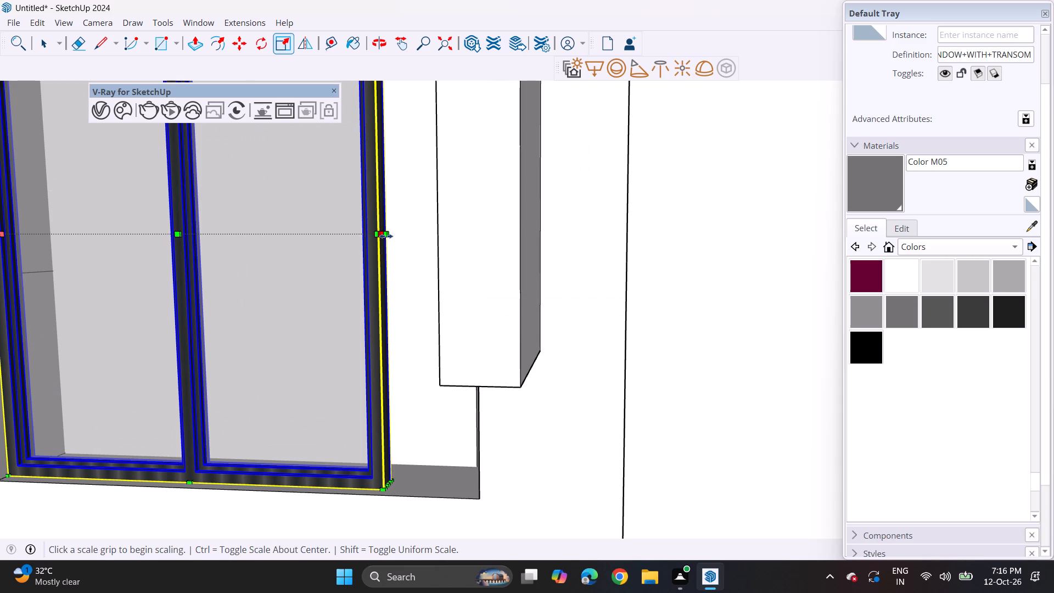
pyautogui.click(386, 236)
pyautogui.moveTo(397, 240); pyautogui.dragTo(492, 254, button='middle')
pyautogui.scroll(1, 492, 254)
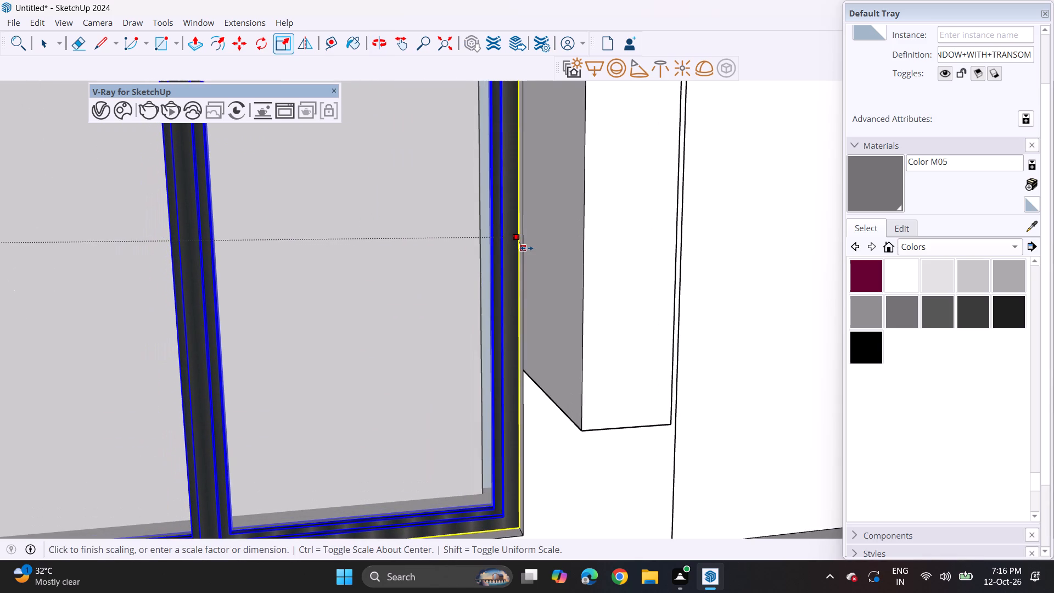
pyautogui.click(526, 248)
pyautogui.scroll(-12, 486, 293)
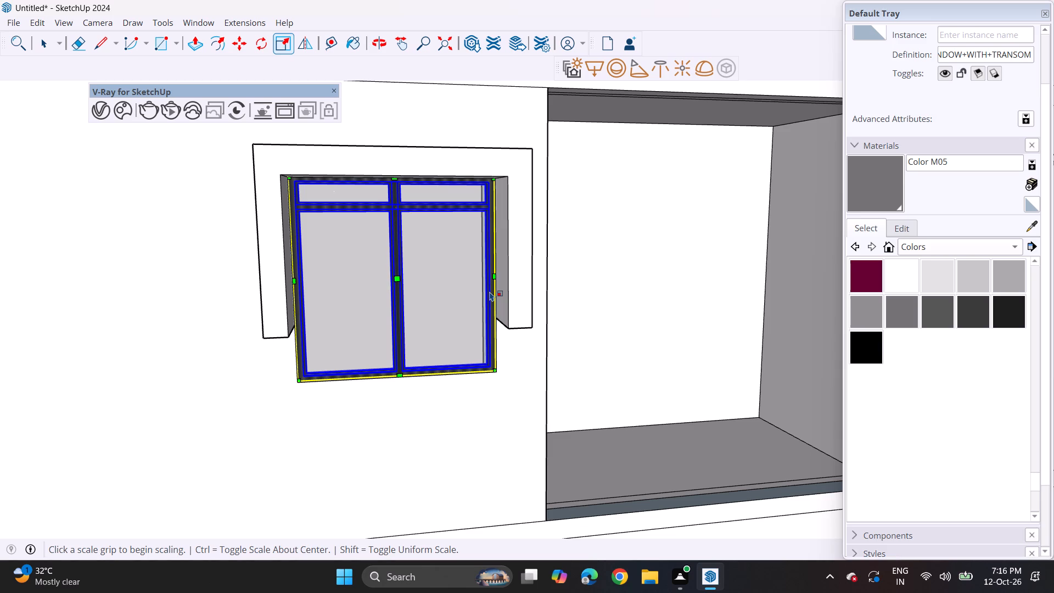
pyautogui.press('space')
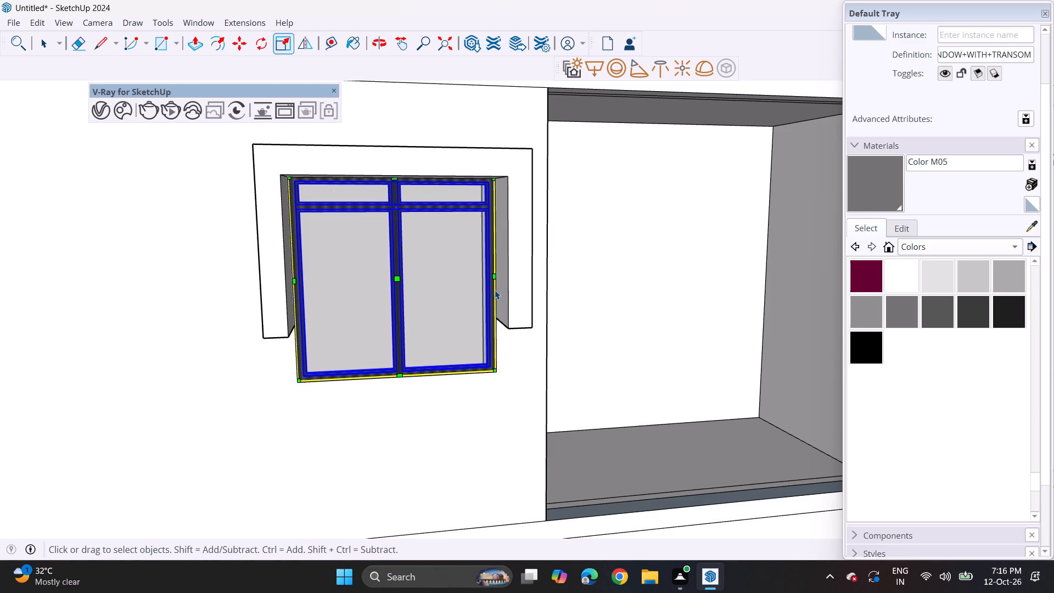
# Copy the fitted window upward by its bottom corner into the matching side-wall opening two floors above.
pyautogui.click(452, 393)
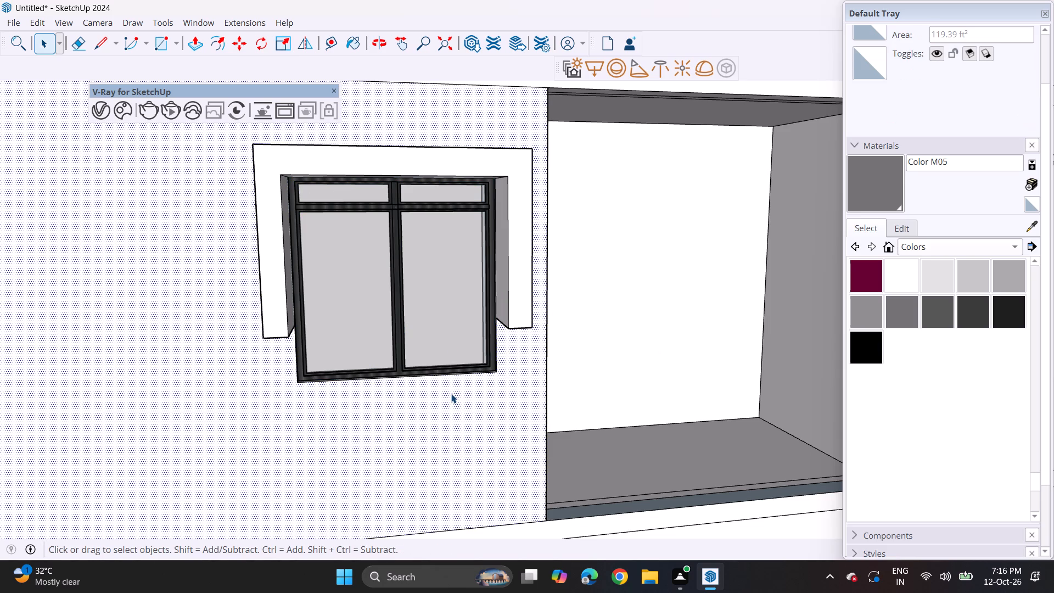
pyautogui.press('m')
pyautogui.press('space')
pyautogui.click(468, 351)
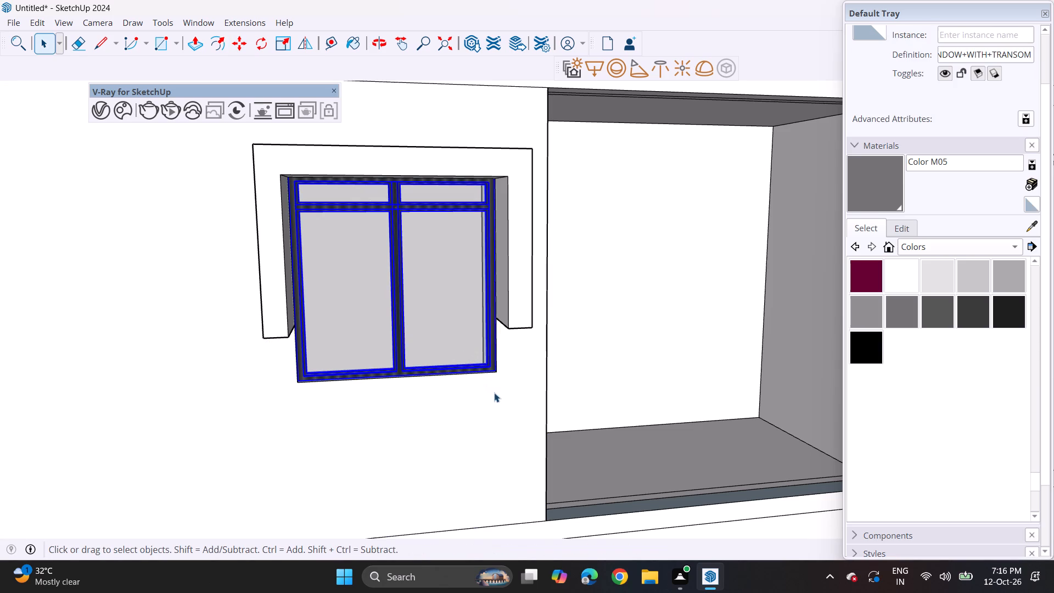
pyautogui.press('m')
pyautogui.click(496, 368)
pyautogui.keyDown('shift'); pyautogui.moveTo(479, 219); pyautogui.dragTo(494, 441, button='middle'); pyautogui.keyUp('shift')
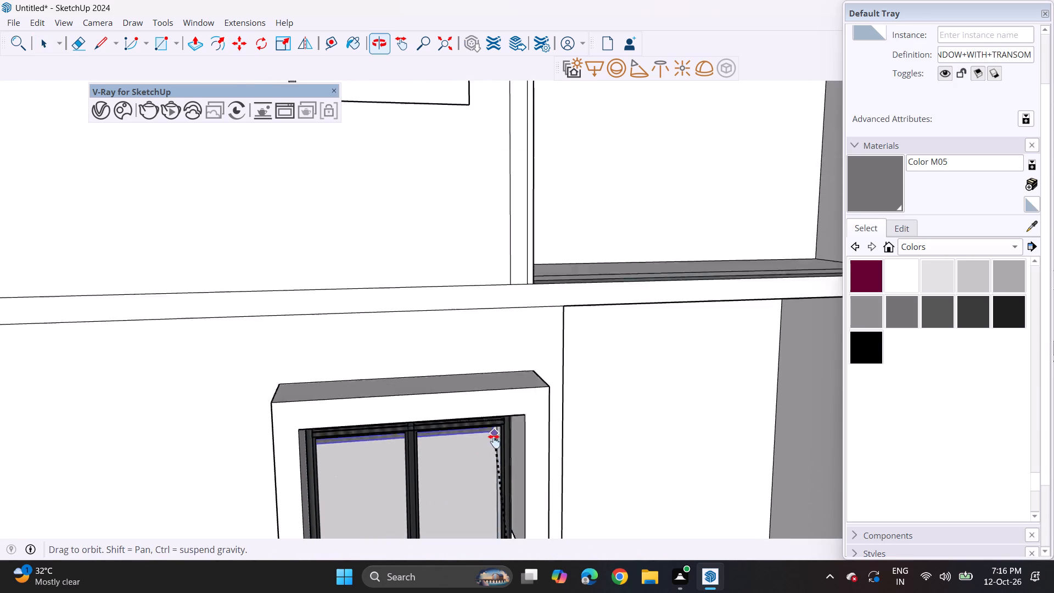
pyautogui.keyDown('shift'); pyautogui.moveTo(494, 441); pyautogui.dragTo(495, 538, button='middle'); pyautogui.keyUp('shift')
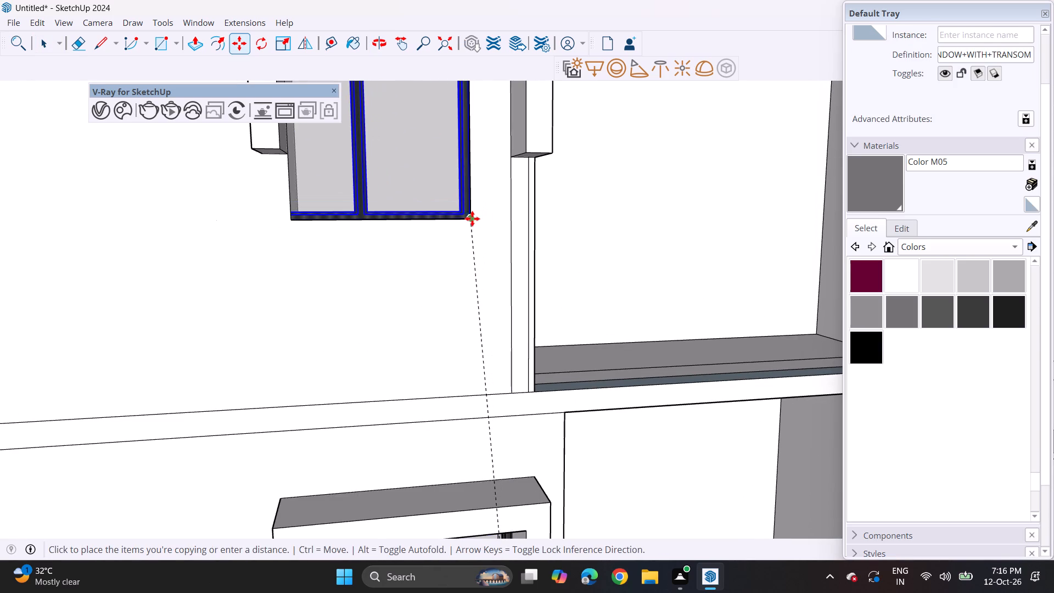
pyautogui.scroll(-9, 472, 219)
pyautogui.keyDown('shift'); pyautogui.moveTo(479, 220); pyautogui.dragTo(455, 430, button='middle'); pyautogui.keyUp('shift')
pyautogui.click(466, 208)
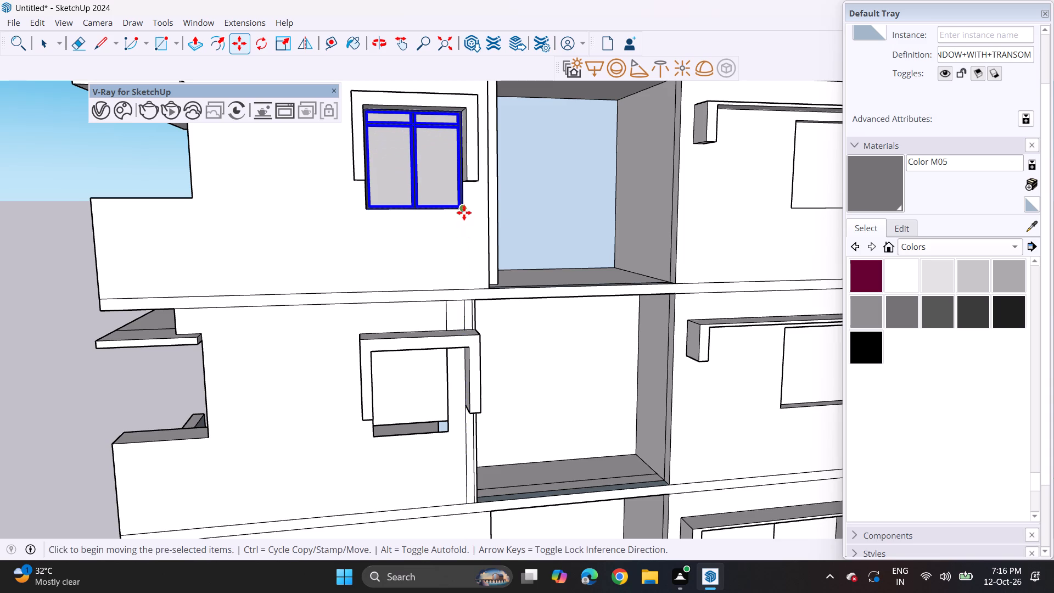
# Copy the window upward by its bottom corner into the matching openings of the next two floors, one at a time.
pyautogui.click(465, 208)
pyautogui.keyDown('shift'); pyautogui.moveTo(466, 146); pyautogui.dragTo(461, 393, button='middle'); pyautogui.keyUp('shift')
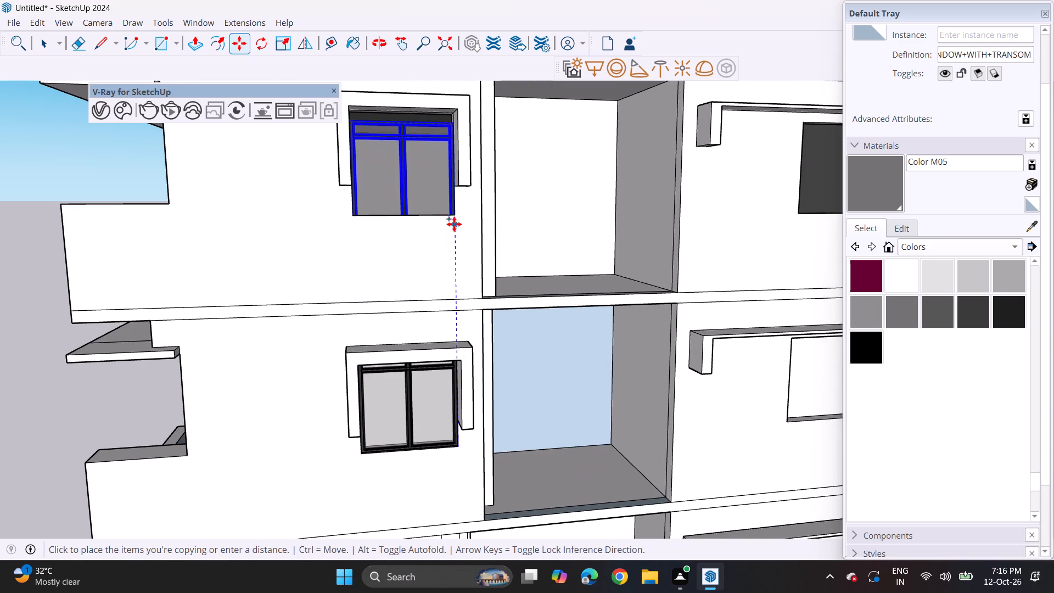
pyautogui.click(455, 214)
pyautogui.click(456, 215)
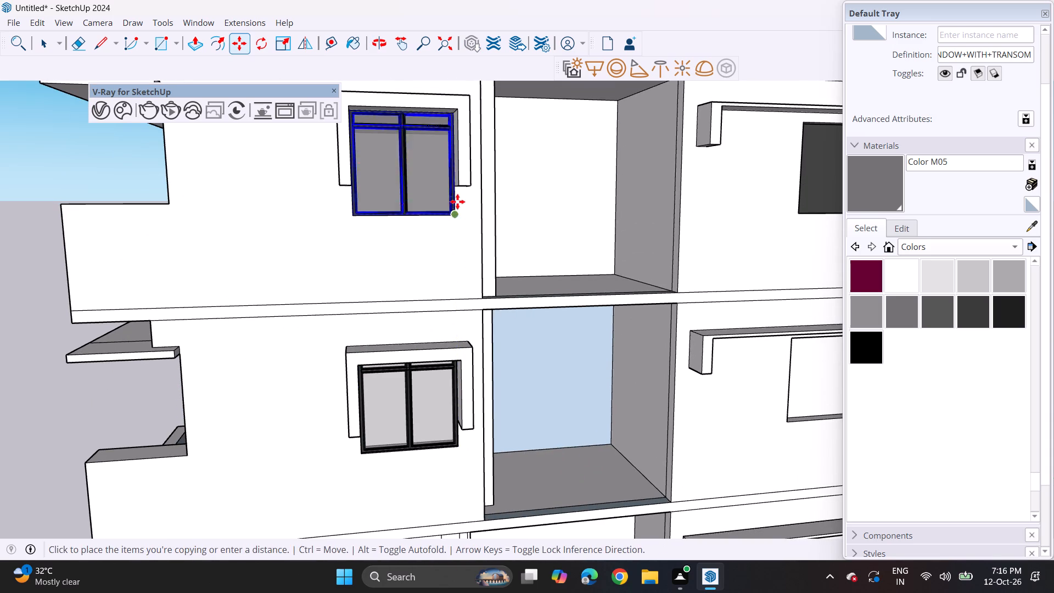
pyautogui.keyDown('shift'); pyautogui.moveTo(459, 244); pyautogui.dragTo(461, 521, button='middle'); pyautogui.keyUp('shift')
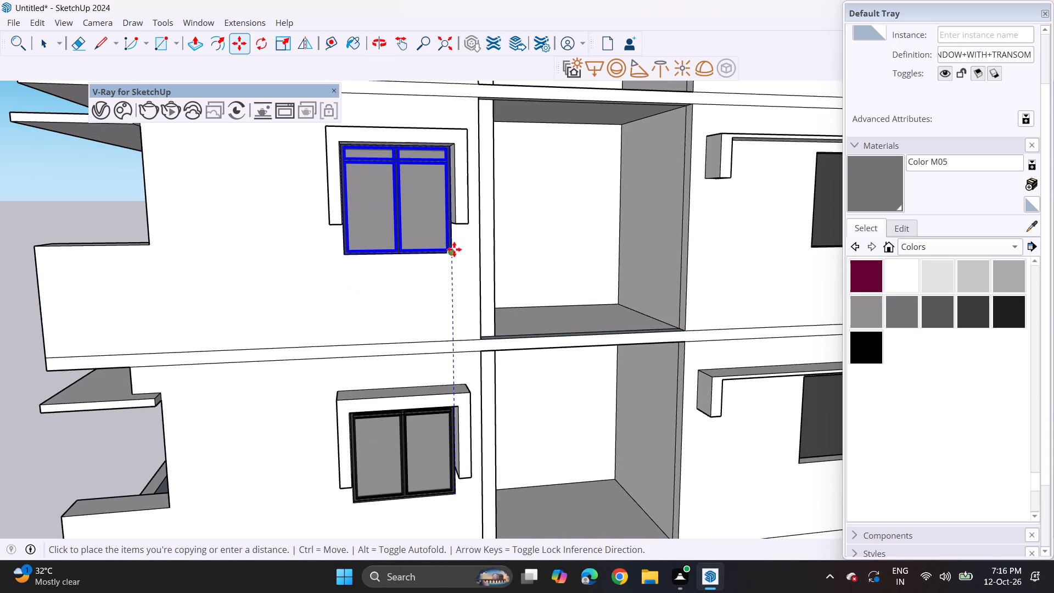
pyautogui.click(453, 255)
# Copy the fitted window downward by its bottom corner into the empty side-wall opening one floor below.
pyautogui.keyDown('shift'); pyautogui.moveTo(438, 346); pyautogui.dragTo(454, 155, button='middle'); pyautogui.keyUp('shift')
pyautogui.keyDown('shift'); pyautogui.moveTo(423, 525); pyautogui.dragTo(423, 385, button='middle'); pyautogui.keyUp('shift')
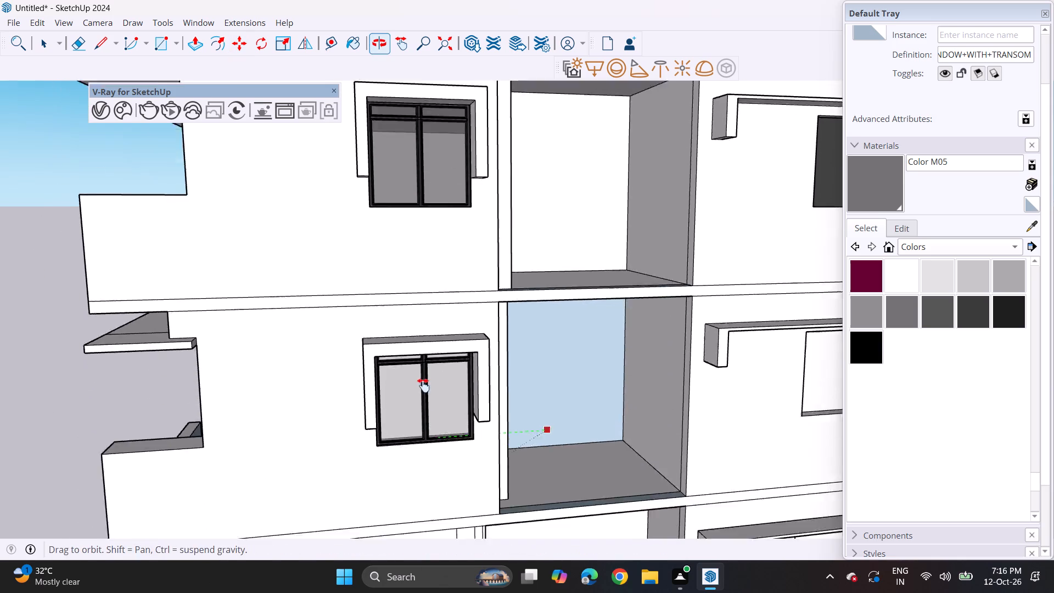
pyautogui.keyDown('shift'); pyautogui.moveTo(423, 385); pyautogui.dragTo(417, 294, button='middle'); pyautogui.keyUp('shift')
pyautogui.keyDown('shift'); pyautogui.moveTo(434, 430); pyautogui.dragTo(431, 325, button='middle'); pyautogui.keyUp('shift')
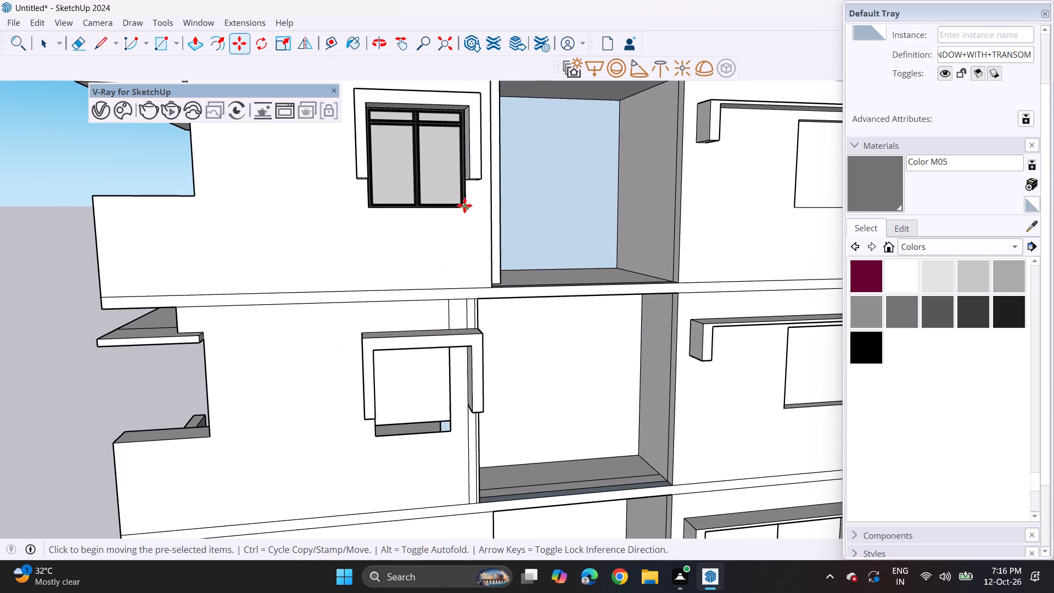
pyautogui.press('space')
pyautogui.click(436, 182)
pyautogui.press('m')
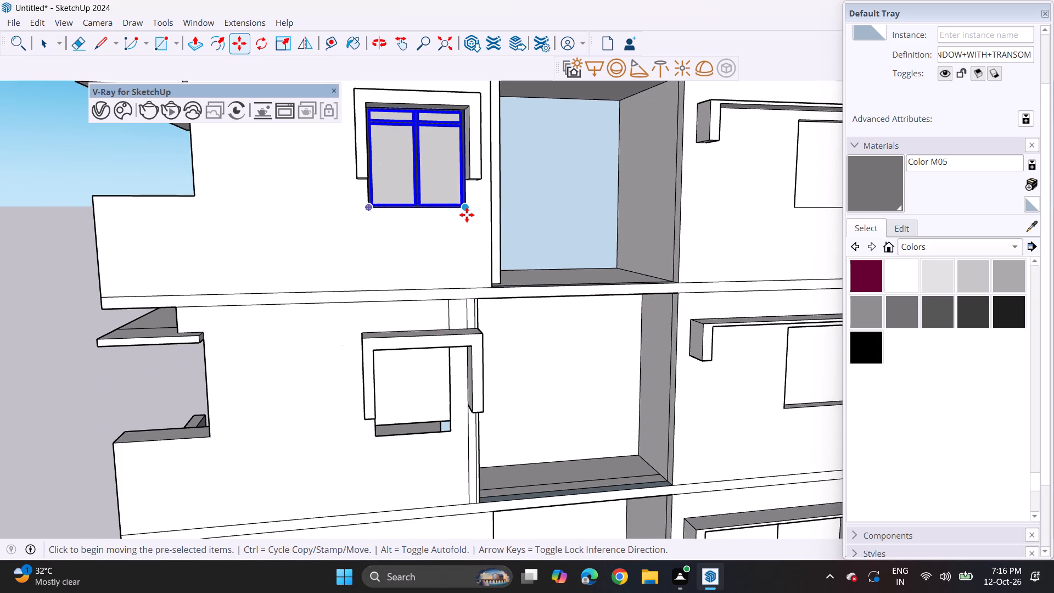
pyautogui.click(467, 215)
pyautogui.keyDown('shift'); pyautogui.moveTo(459, 471); pyautogui.dragTo(464, 410, button='middle'); pyautogui.keyUp('shift')
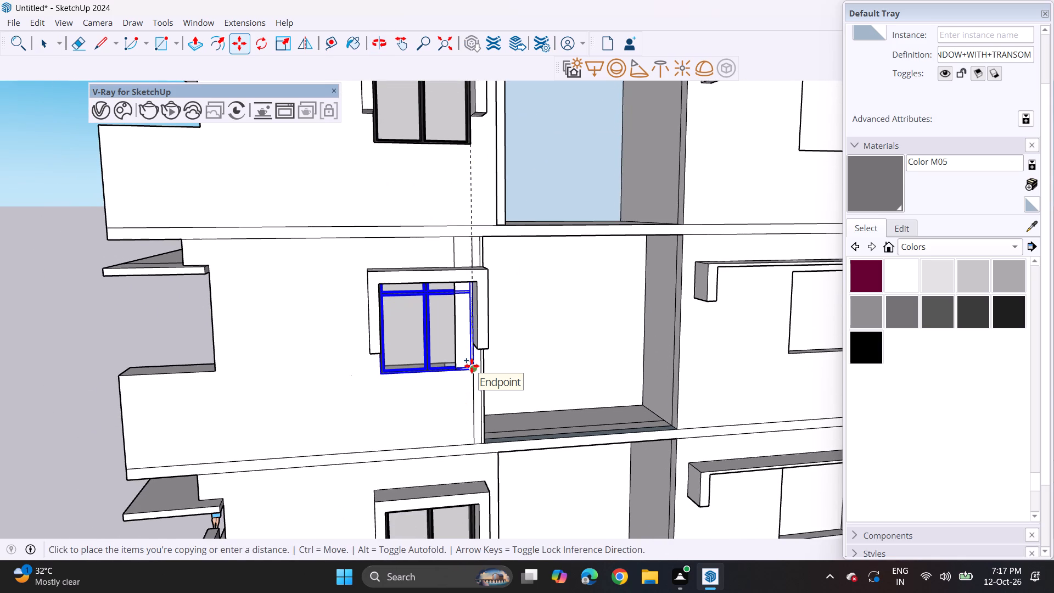
pyautogui.click(472, 366)
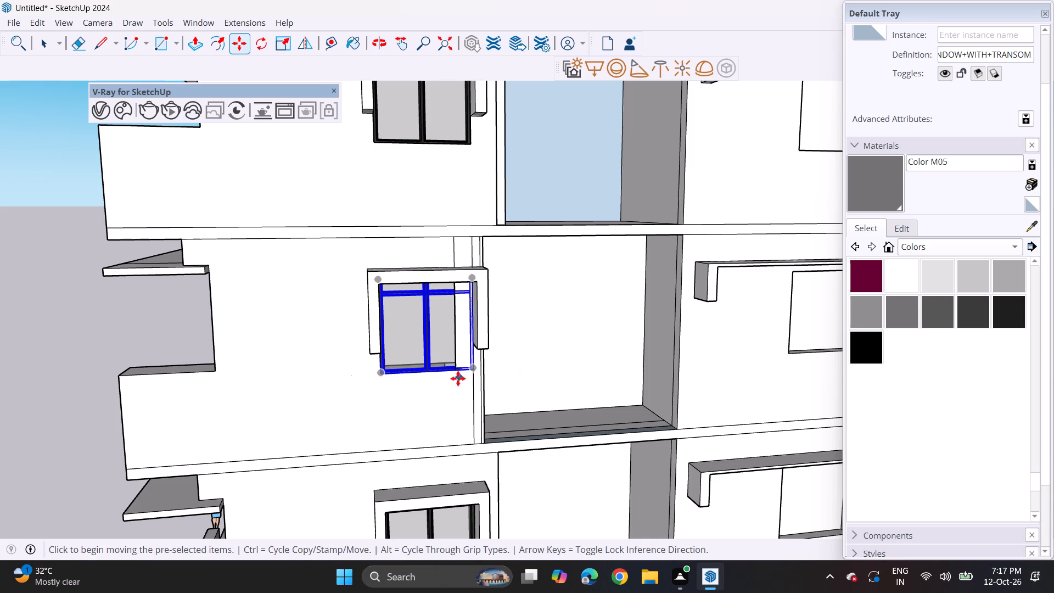
# Push/pull a narrow side face at the opening holding the new window copy to adjust its reveal.
pyautogui.moveTo(450, 367); pyautogui.dragTo(634, 352, button='middle')
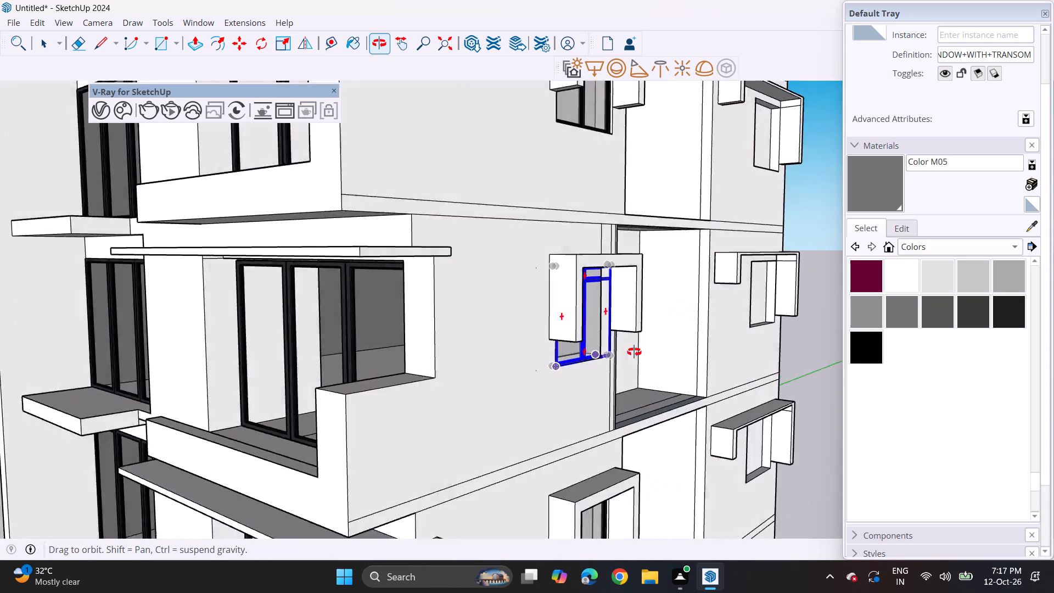
pyautogui.moveTo(634, 352); pyautogui.dragTo(496, 383, button='middle')
pyautogui.moveTo(483, 389); pyautogui.dragTo(758, 390, button='middle')
pyautogui.scroll(3, 295, 490)
pyautogui.scroll(3, 599, 397)
pyautogui.moveTo(627, 371); pyautogui.dragTo(769, 328, button='middle')
pyautogui.scroll(12, 765, 322)
pyautogui.scroll(13, 633, 288)
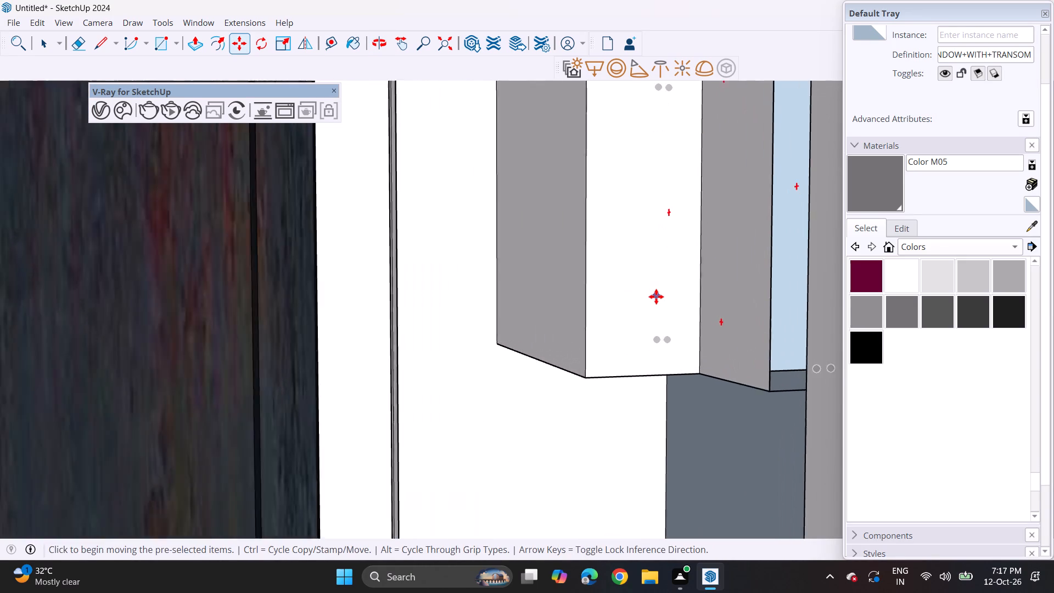
pyautogui.scroll(10, 656, 296)
pyautogui.moveTo(619, 329); pyautogui.dragTo(928, 318, button='middle')
pyautogui.keyDown('shift'); pyautogui.moveTo(569, 322); pyautogui.dragTo(1053, 305, button='middle'); pyautogui.keyUp('shift')
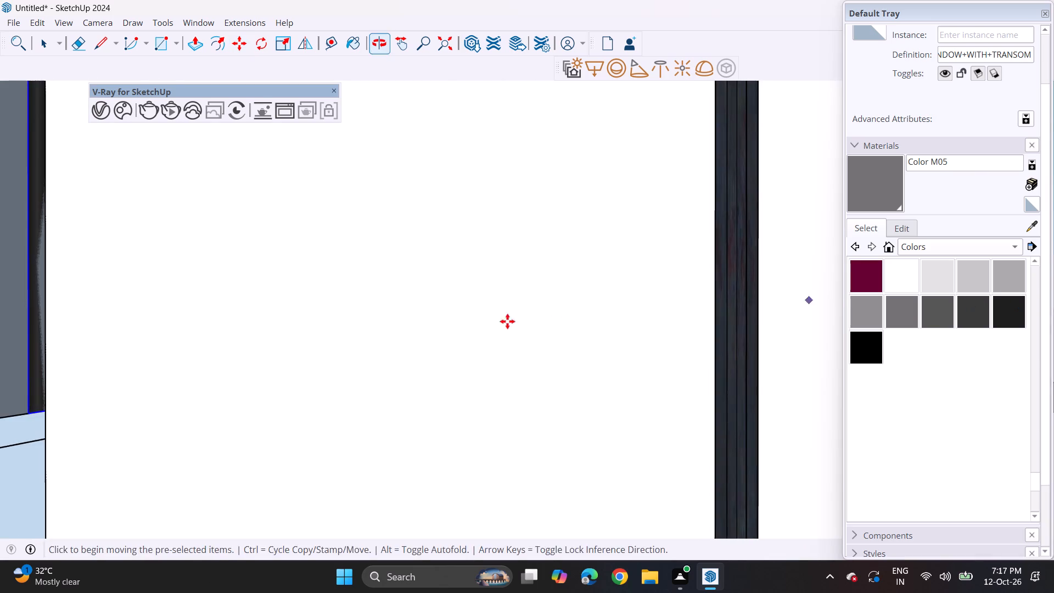
pyautogui.keyDown('shift'); pyautogui.moveTo(298, 318); pyautogui.dragTo(616, 292, button='middle'); pyautogui.keyUp('shift')
pyautogui.keyDown('shift'); pyautogui.moveTo(459, 273); pyautogui.dragTo(624, 278, button='middle'); pyautogui.keyUp('shift')
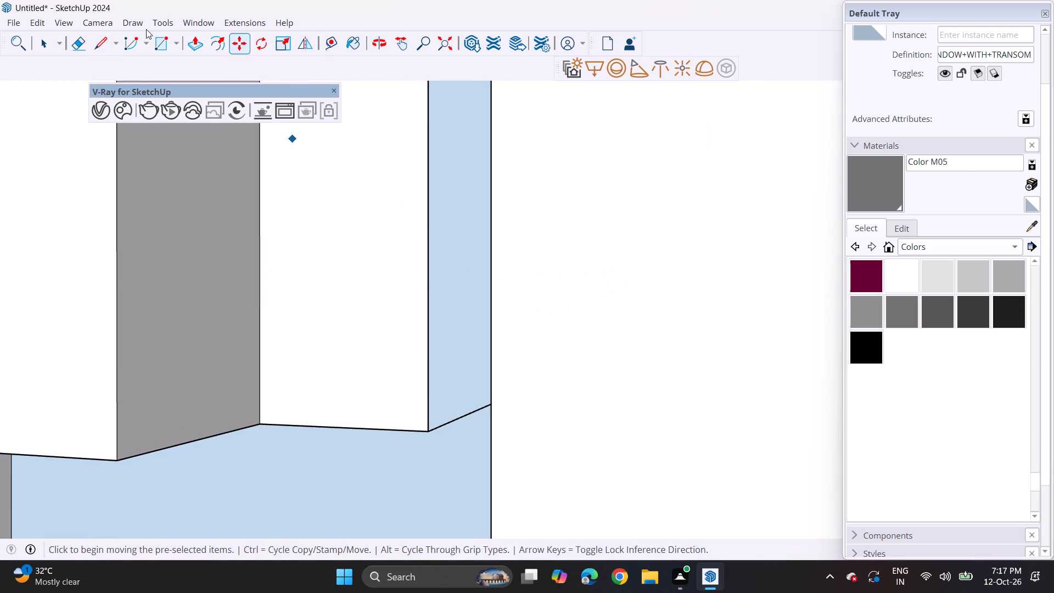
pyautogui.click(190, 41)
pyautogui.click(172, 275)
pyautogui.keyDown('shift'); pyautogui.moveTo(105, 290); pyautogui.dragTo(132, 282, button='middle'); pyautogui.keyUp('shift')
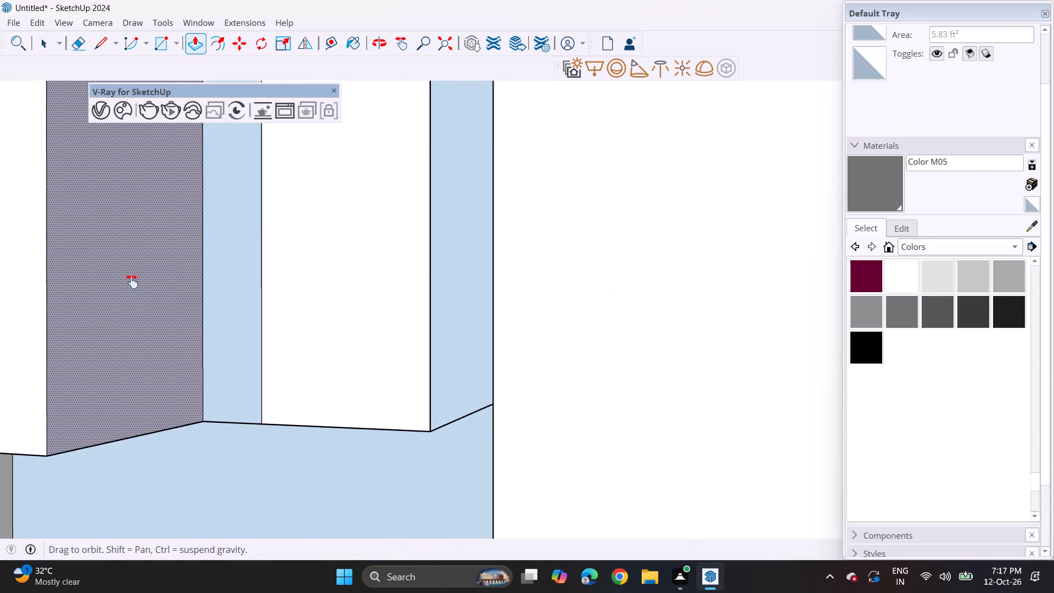
pyautogui.keyDown('shift'); pyautogui.moveTo(132, 282); pyautogui.dragTo(423, 270, button='middle'); pyautogui.keyUp('shift')
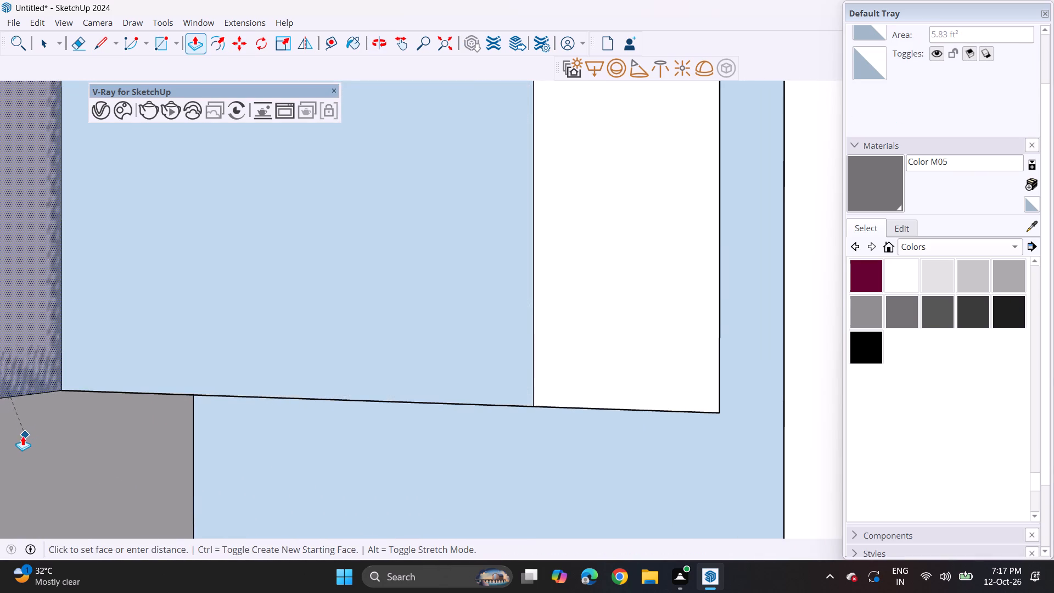
pyautogui.click(23, 436)
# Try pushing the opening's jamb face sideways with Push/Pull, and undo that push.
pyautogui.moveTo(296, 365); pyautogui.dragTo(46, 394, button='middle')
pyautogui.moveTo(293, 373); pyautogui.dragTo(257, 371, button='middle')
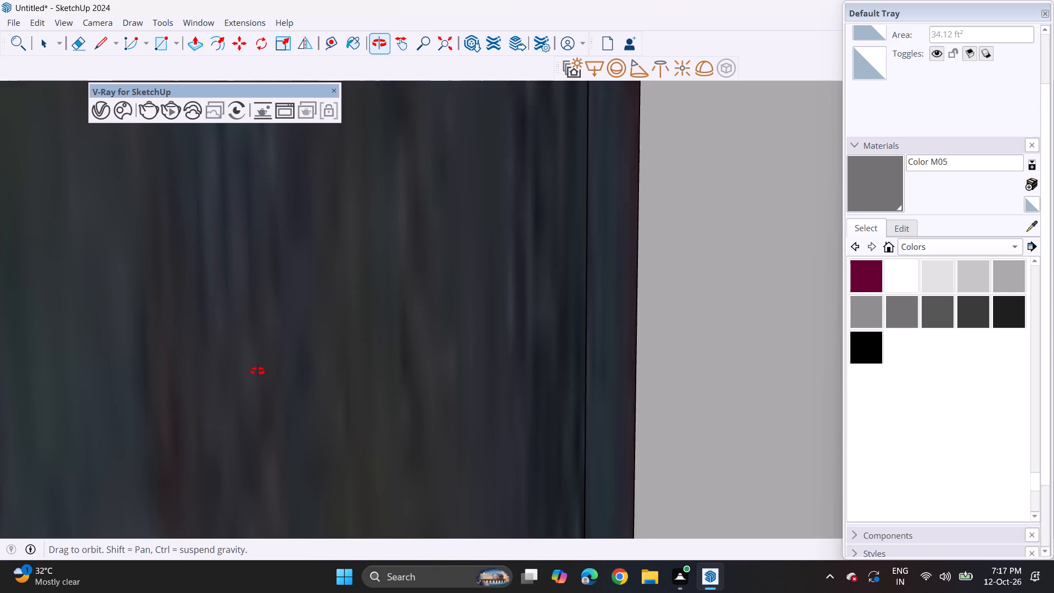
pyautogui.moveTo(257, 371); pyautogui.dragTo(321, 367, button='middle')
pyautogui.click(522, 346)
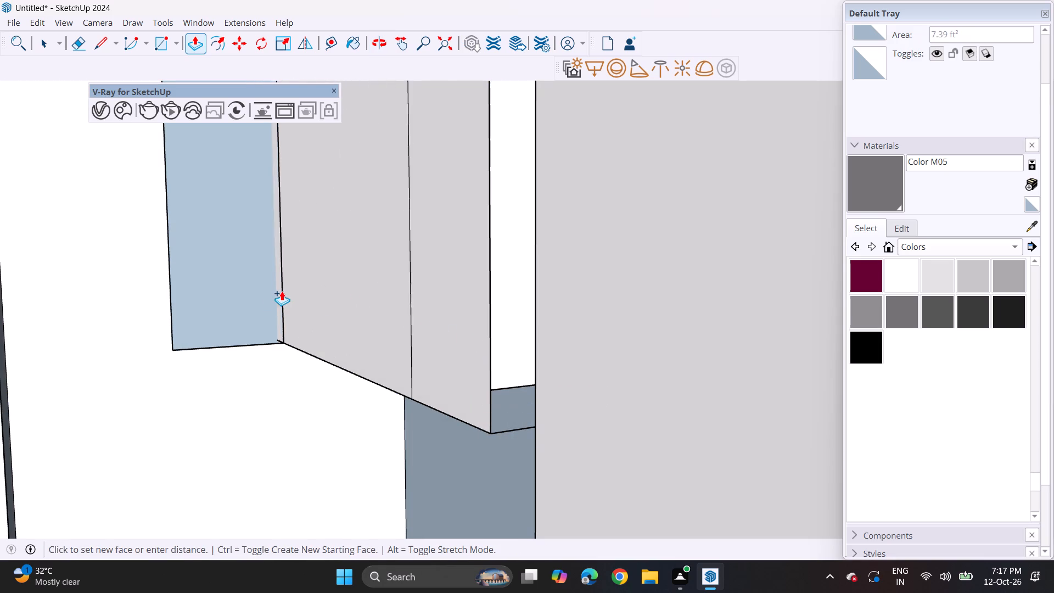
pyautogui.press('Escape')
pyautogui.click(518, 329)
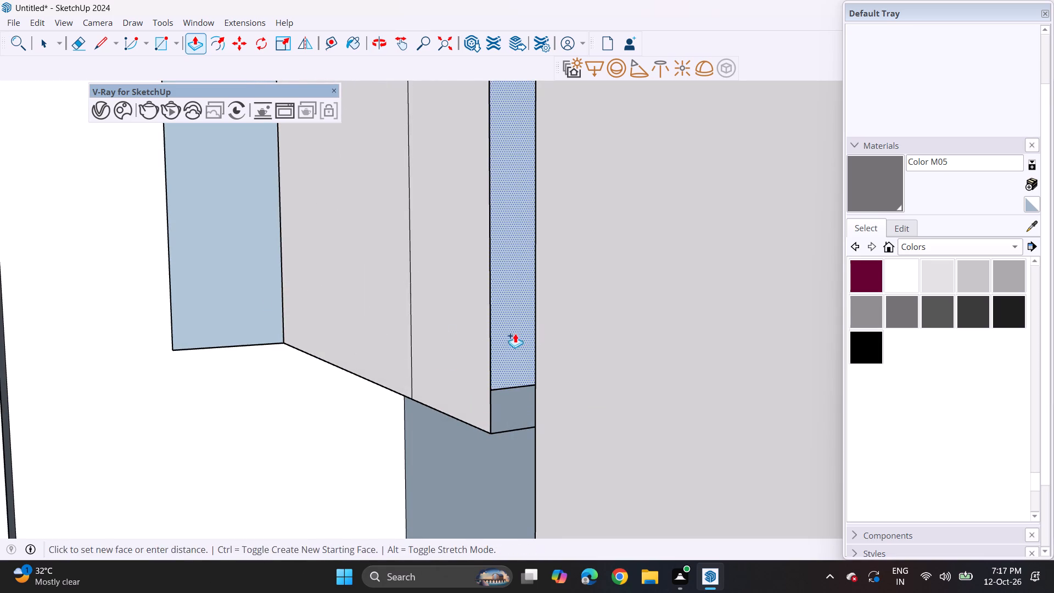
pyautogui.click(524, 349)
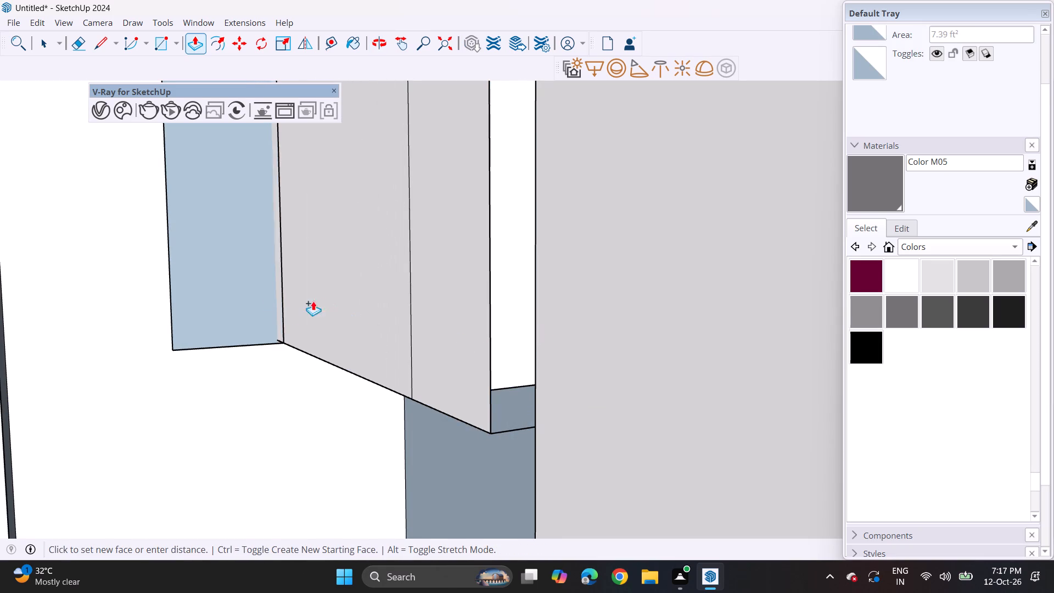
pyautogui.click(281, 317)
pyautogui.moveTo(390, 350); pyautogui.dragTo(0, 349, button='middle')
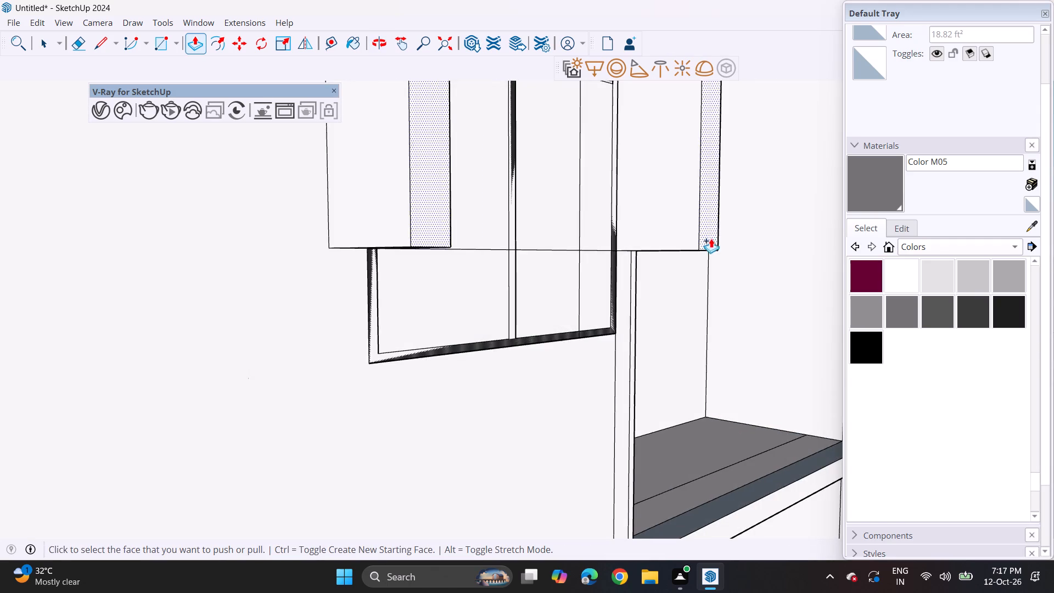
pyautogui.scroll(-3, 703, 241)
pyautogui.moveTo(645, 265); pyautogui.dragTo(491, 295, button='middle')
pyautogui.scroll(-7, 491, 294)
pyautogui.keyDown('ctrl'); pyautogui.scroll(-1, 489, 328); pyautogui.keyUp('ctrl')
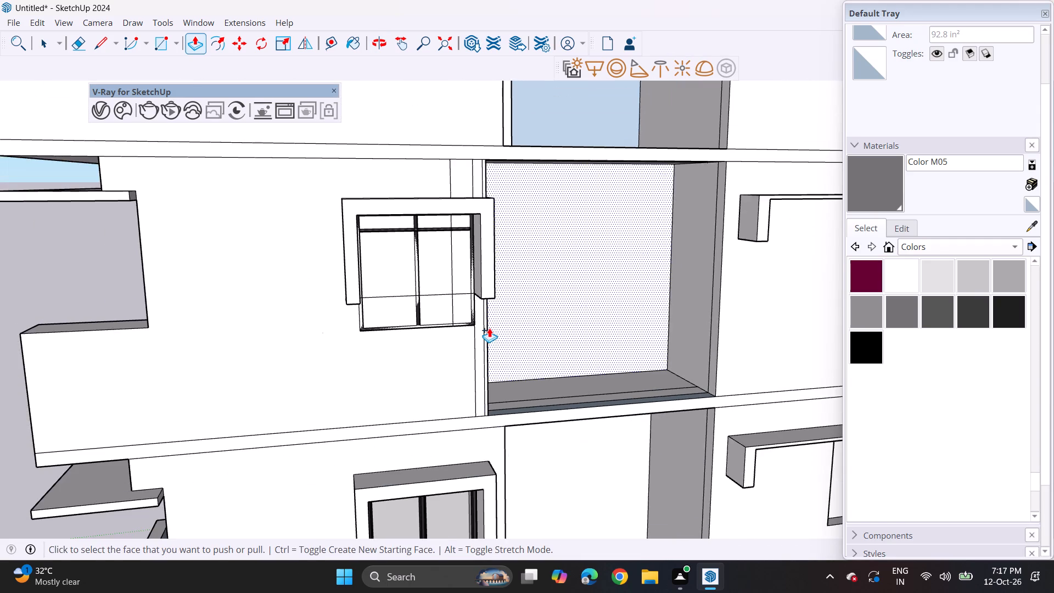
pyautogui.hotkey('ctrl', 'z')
# Move the new window copy by its bottom corner out of the narrow opening to a free spot beside it.
pyautogui.moveTo(468, 332); pyautogui.dragTo(556, 309, button='middle')
pyautogui.press('space')
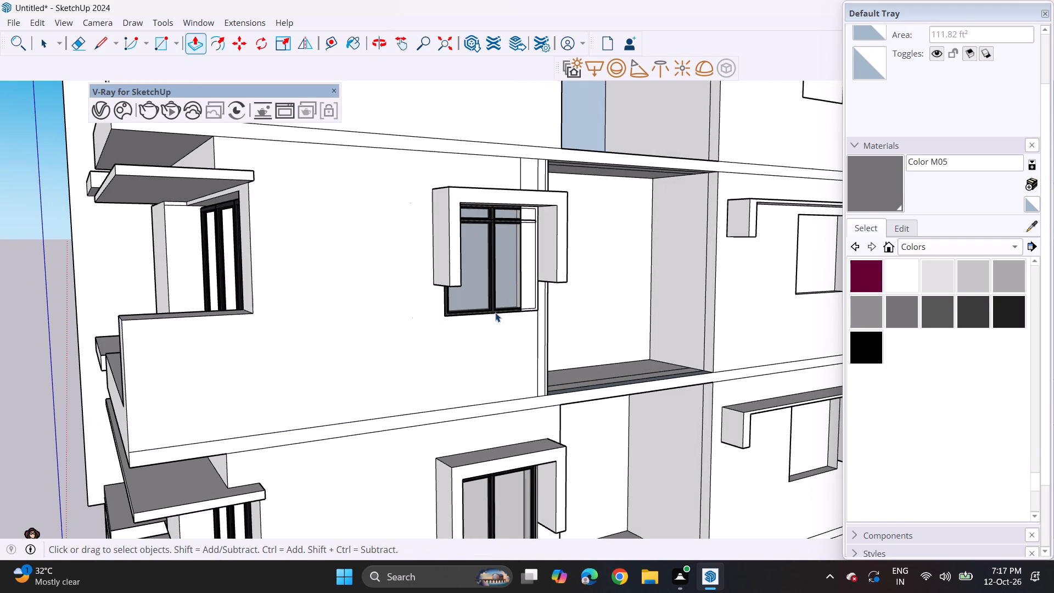
pyautogui.click(486, 307)
pyautogui.press('m')
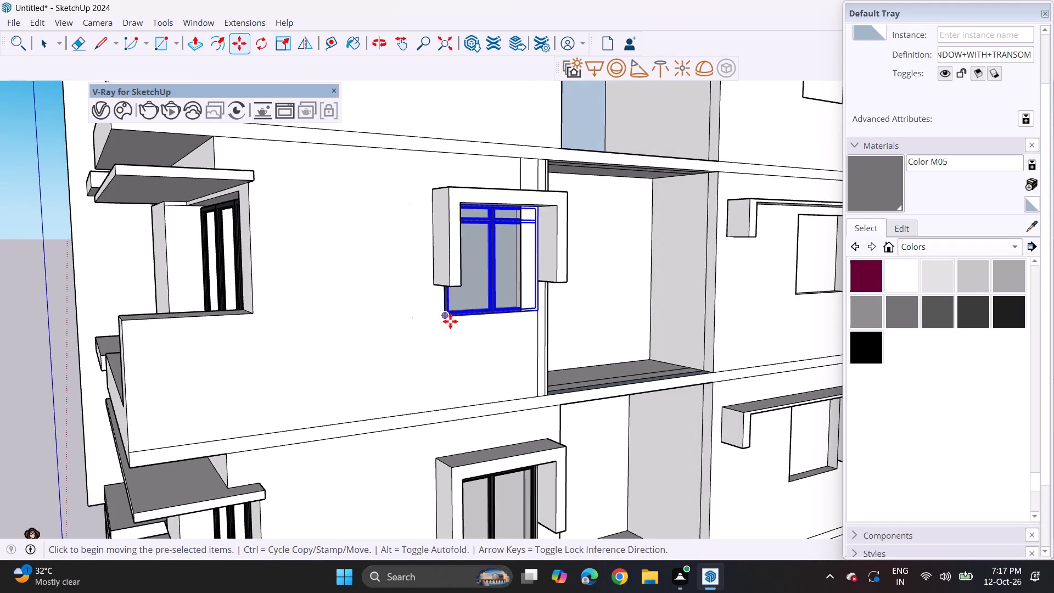
pyautogui.click(450, 321)
pyautogui.click(651, 365)
# Push/pull the emptied opening's far jamb face sideways toward the hood's inner side.
pyautogui.moveTo(497, 311); pyautogui.dragTo(529, 342, button='middle')
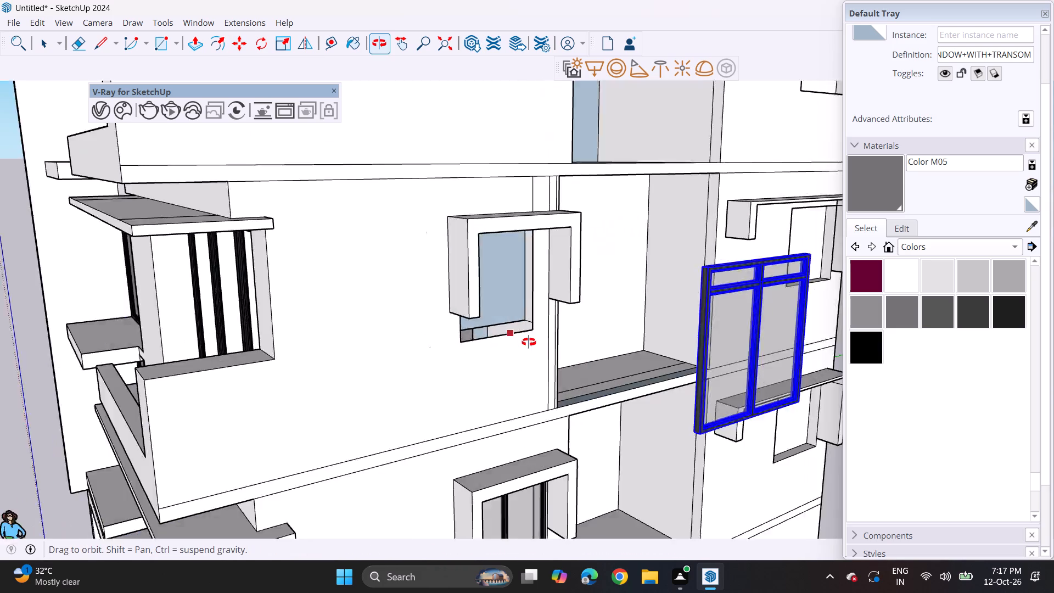
pyautogui.moveTo(529, 342); pyautogui.dragTo(603, 316, button='middle')
pyautogui.scroll(3, 595, 301)
pyautogui.moveTo(592, 301); pyautogui.dragTo(550, 331, button='middle')
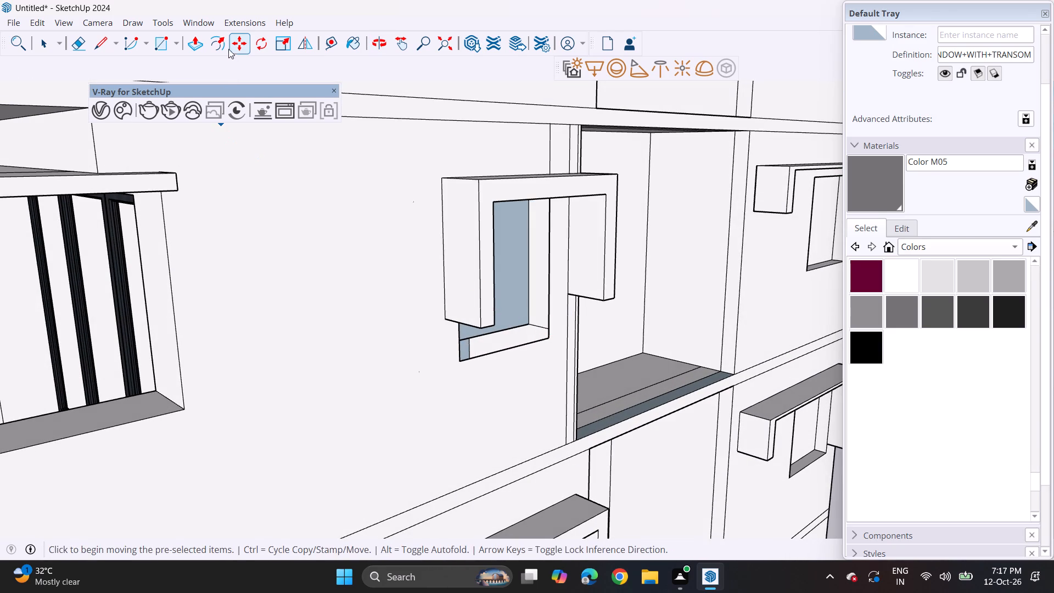
pyautogui.click(204, 48)
pyautogui.scroll(3, 556, 306)
pyautogui.click(537, 295)
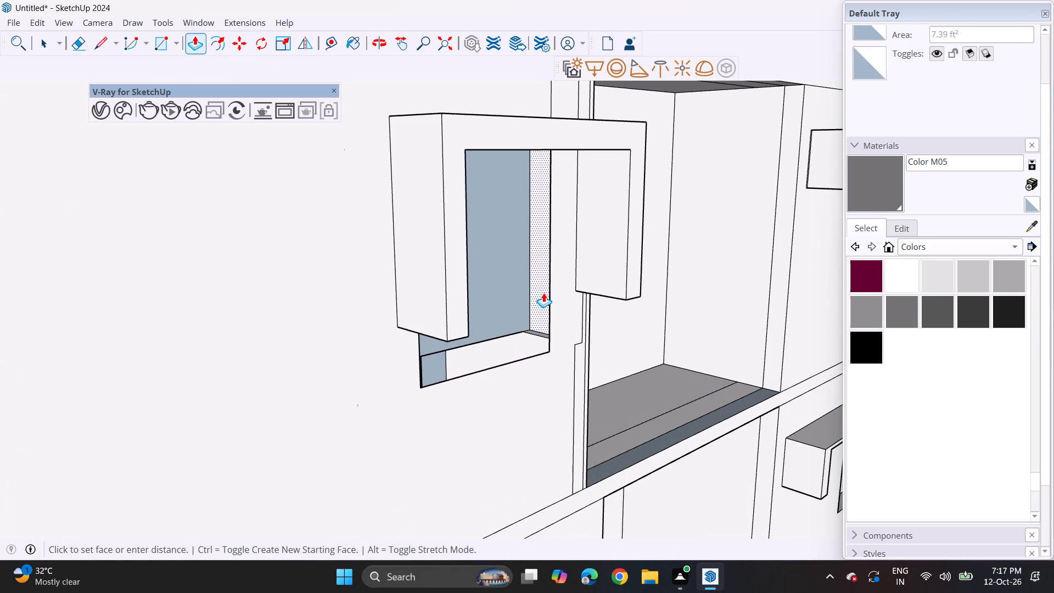
pyautogui.click(582, 295)
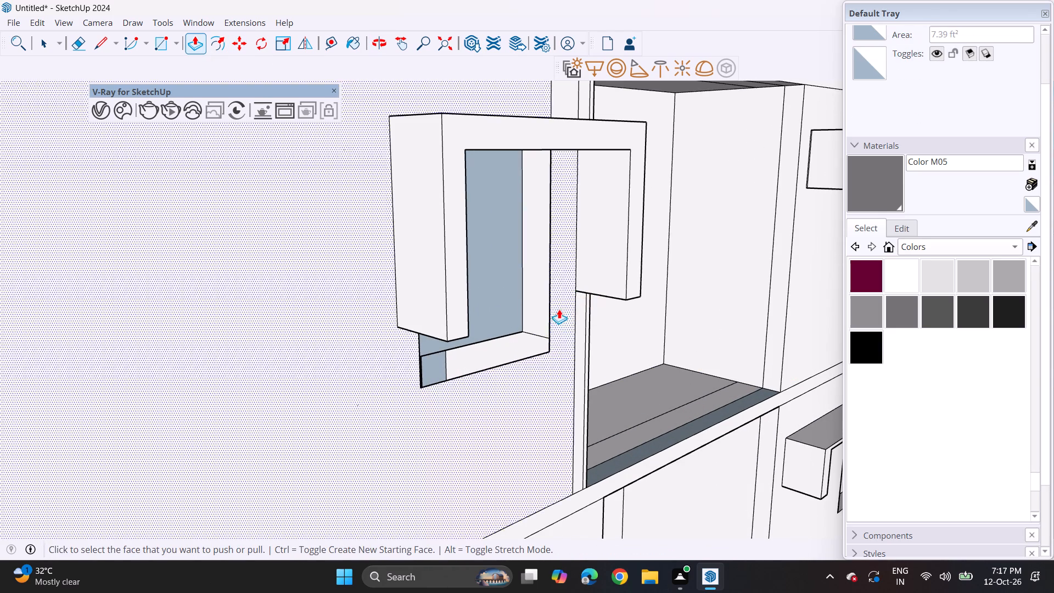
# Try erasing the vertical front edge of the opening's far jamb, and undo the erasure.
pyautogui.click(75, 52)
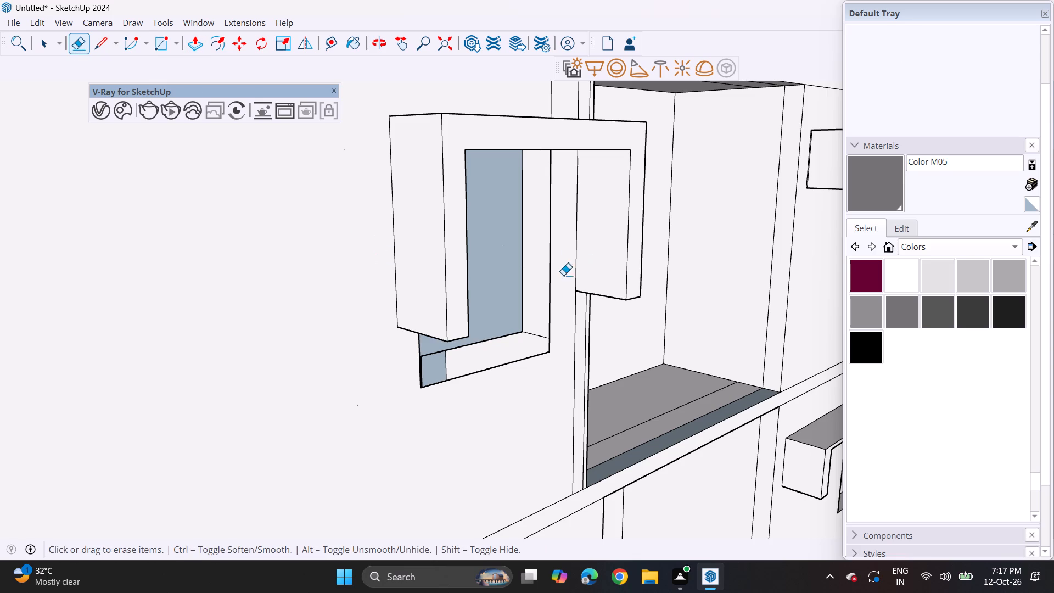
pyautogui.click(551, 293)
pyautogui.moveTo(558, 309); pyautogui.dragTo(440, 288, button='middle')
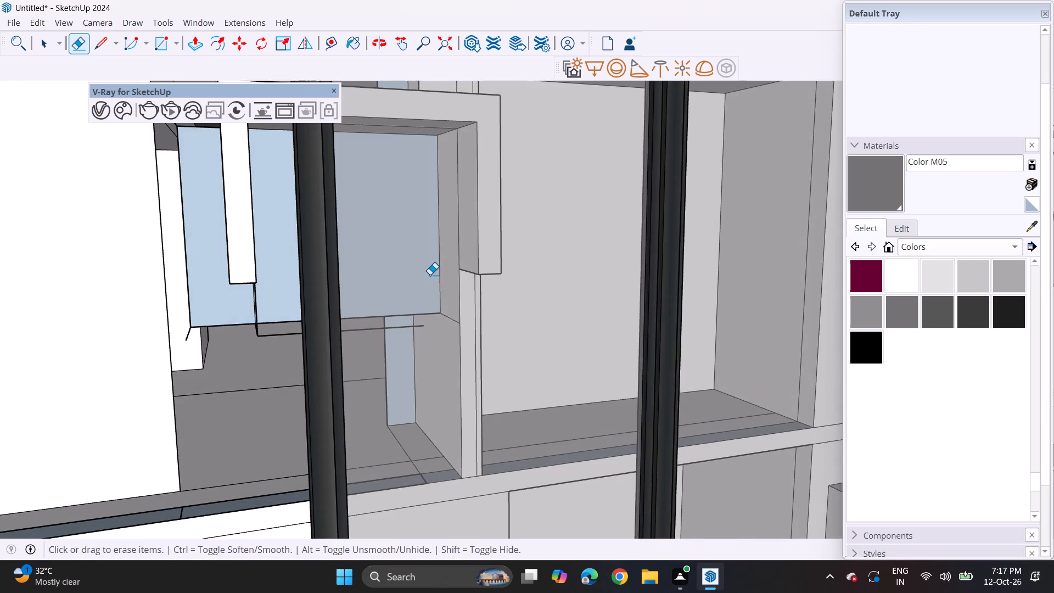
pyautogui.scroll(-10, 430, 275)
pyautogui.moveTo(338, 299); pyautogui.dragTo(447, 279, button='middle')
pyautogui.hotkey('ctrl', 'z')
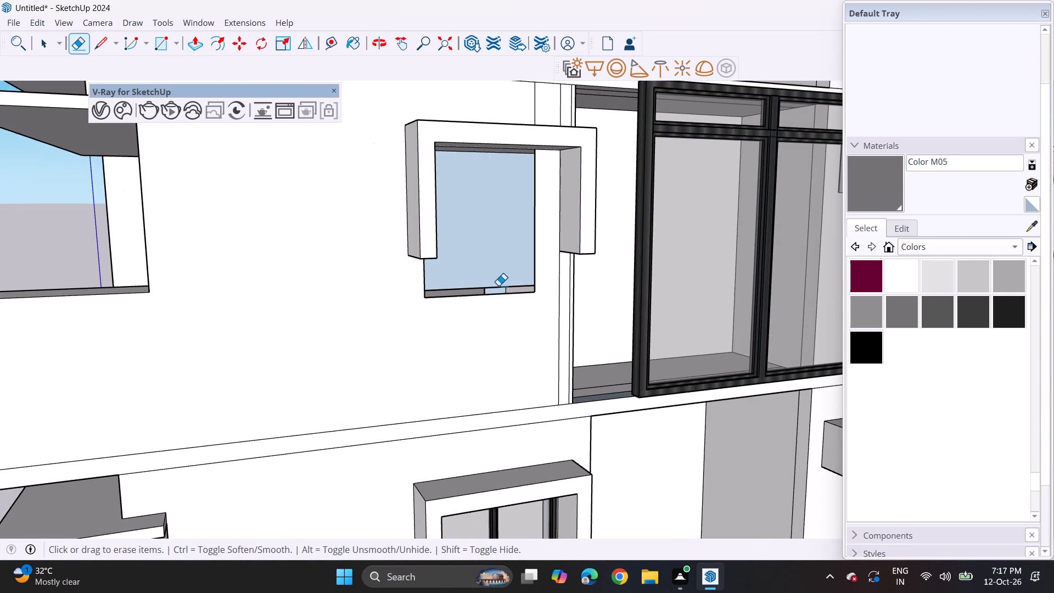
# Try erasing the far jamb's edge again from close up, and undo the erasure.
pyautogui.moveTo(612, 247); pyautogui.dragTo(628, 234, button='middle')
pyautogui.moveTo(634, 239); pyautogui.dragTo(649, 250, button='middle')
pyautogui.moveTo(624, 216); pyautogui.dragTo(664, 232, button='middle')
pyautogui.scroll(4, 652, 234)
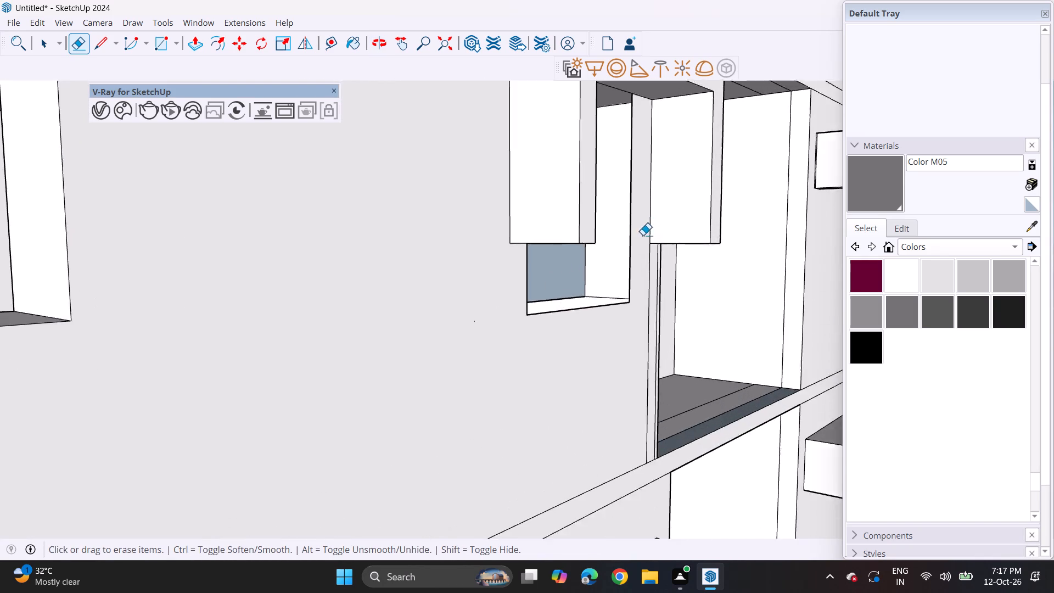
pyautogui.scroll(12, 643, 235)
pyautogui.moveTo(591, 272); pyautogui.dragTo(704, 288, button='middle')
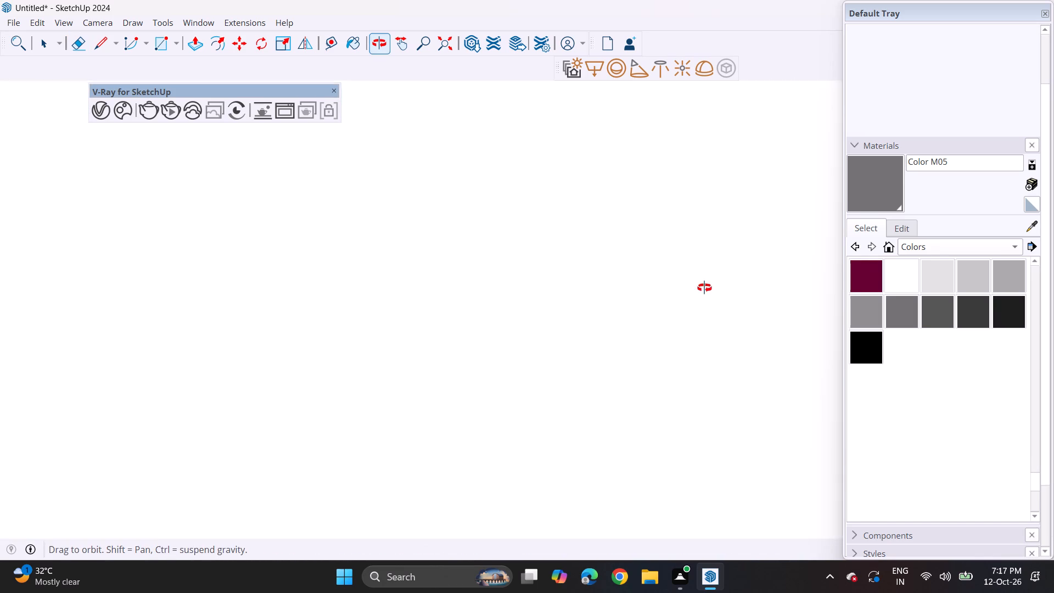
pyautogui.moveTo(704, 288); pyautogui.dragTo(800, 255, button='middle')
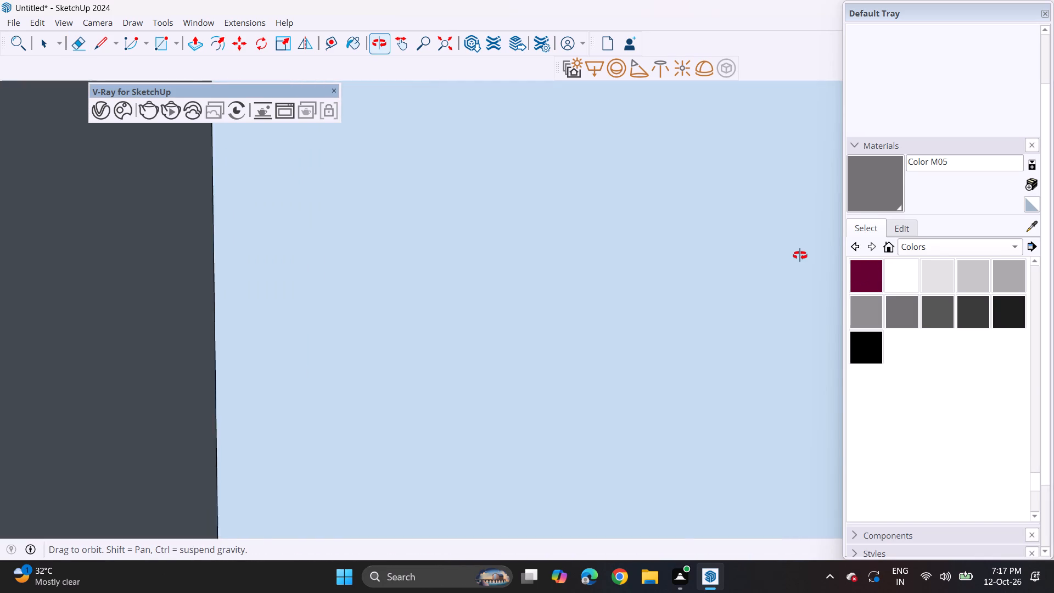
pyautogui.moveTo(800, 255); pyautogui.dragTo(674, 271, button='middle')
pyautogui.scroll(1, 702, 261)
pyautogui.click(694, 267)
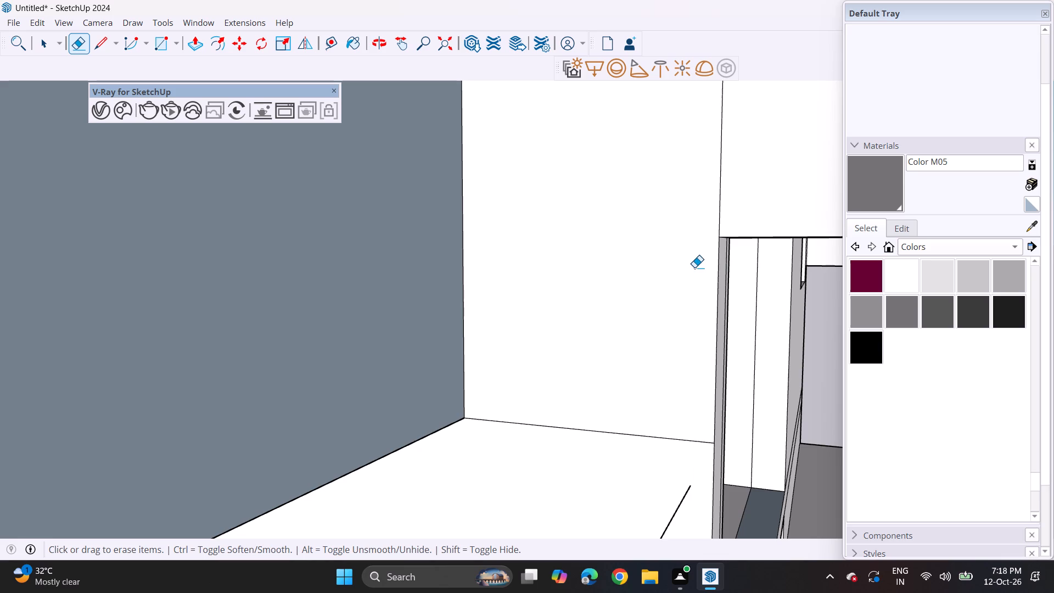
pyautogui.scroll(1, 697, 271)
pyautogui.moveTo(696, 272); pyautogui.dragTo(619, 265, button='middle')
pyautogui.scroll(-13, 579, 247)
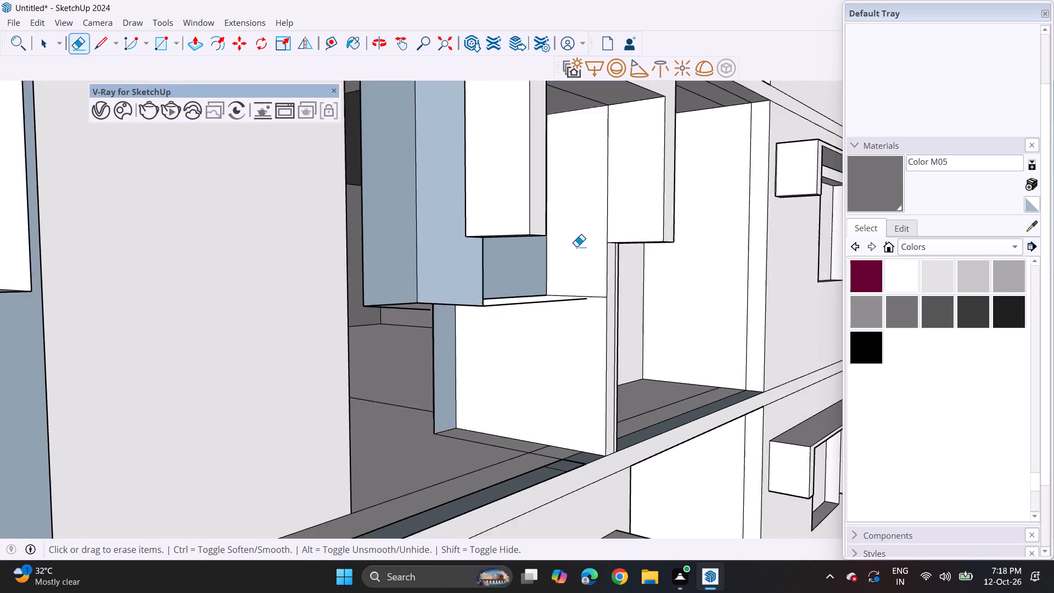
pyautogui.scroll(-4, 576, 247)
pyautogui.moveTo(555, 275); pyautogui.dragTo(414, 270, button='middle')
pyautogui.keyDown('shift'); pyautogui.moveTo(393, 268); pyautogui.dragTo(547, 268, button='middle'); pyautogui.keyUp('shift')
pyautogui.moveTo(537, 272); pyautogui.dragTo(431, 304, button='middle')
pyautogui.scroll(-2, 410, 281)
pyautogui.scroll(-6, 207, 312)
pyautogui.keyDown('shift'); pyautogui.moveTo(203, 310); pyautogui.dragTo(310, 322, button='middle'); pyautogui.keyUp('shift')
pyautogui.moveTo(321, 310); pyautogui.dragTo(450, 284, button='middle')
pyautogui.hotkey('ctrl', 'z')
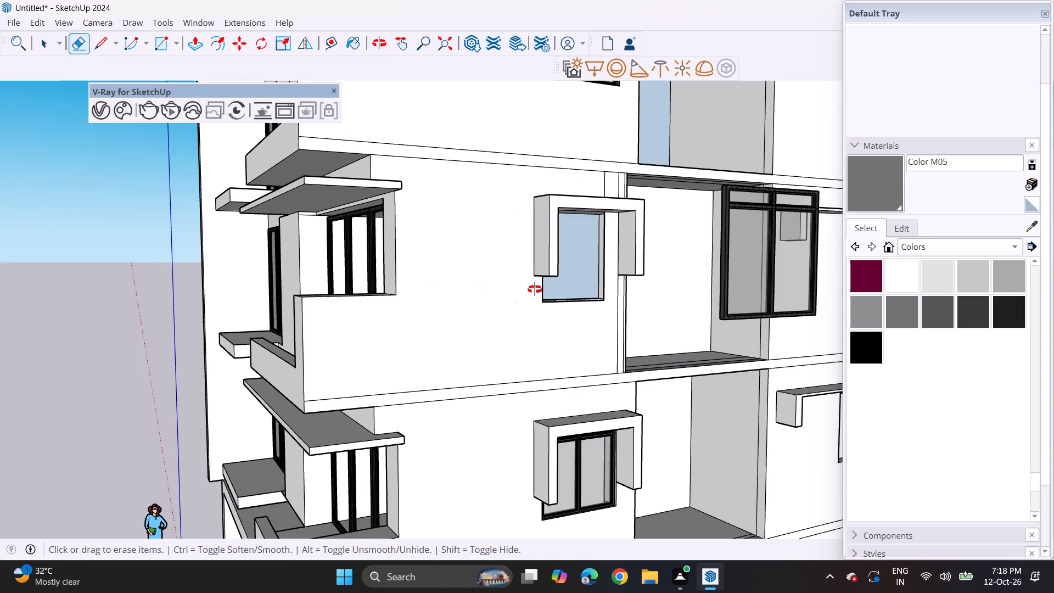
# Push/pull the wall face beside the narrow opening's far jamb inward to the jamb's back edge.
pyautogui.moveTo(535, 289); pyautogui.dragTo(553, 321, button='middle')
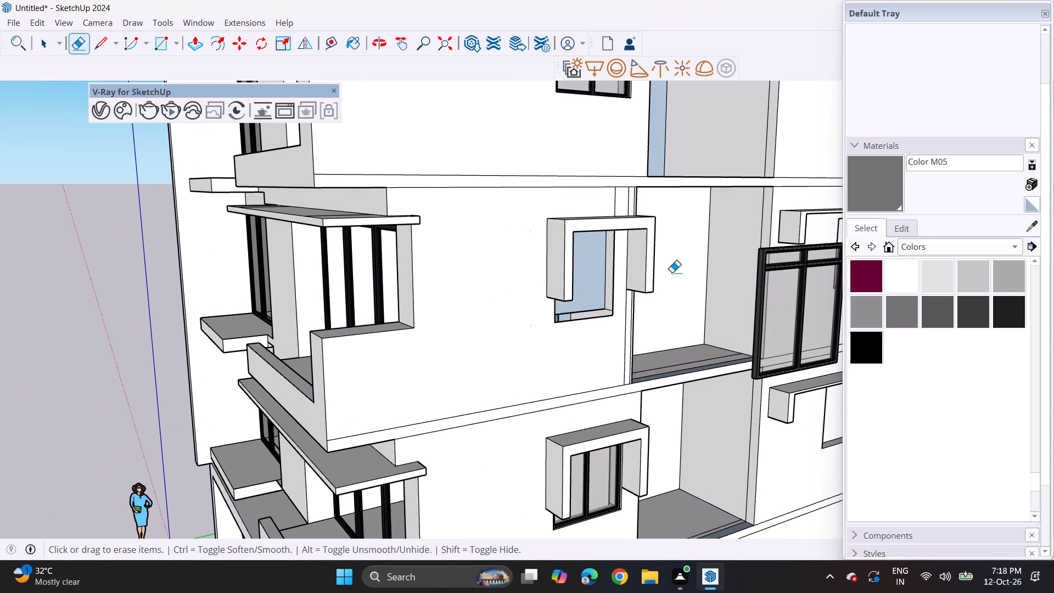
pyautogui.scroll(3, 626, 290)
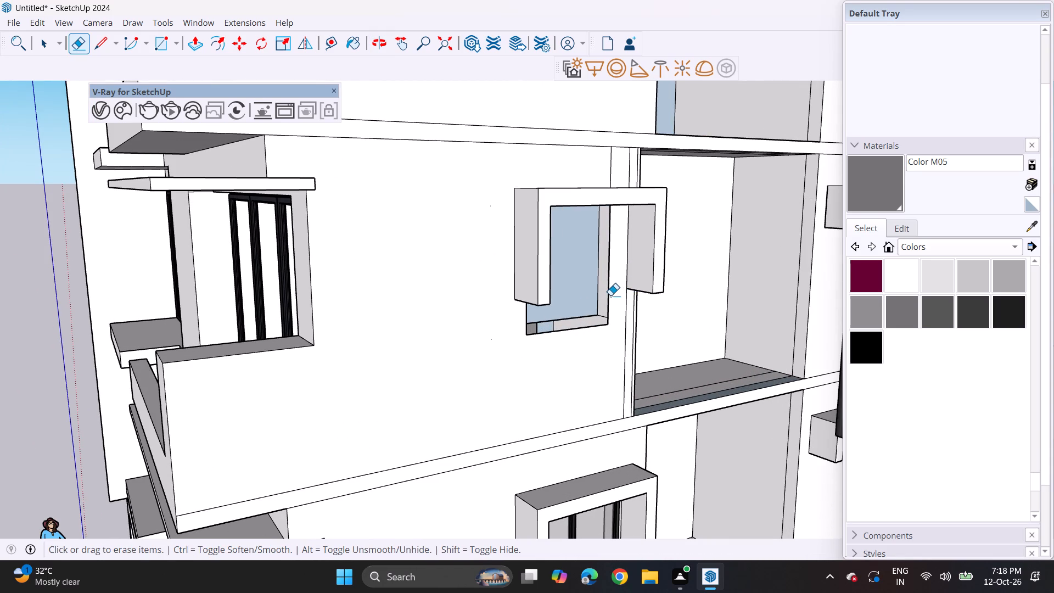
pyautogui.moveTo(194, 48); pyautogui.dragTo(206, 53)
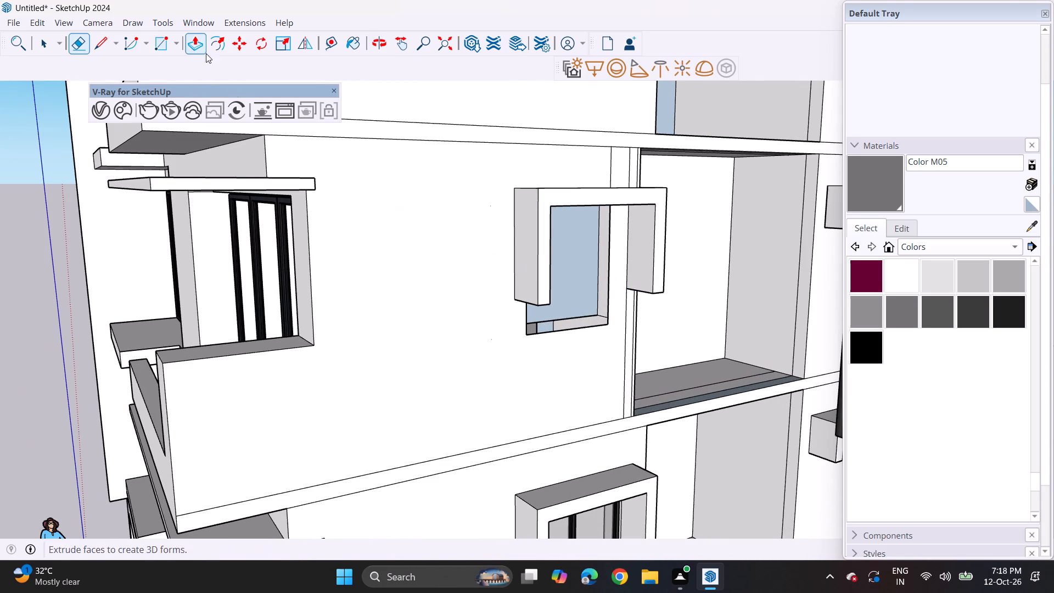
pyautogui.moveTo(206, 53); pyautogui.dragTo(201, 49)
pyautogui.scroll(12, 620, 290)
pyautogui.moveTo(571, 305); pyautogui.dragTo(639, 315, button='middle')
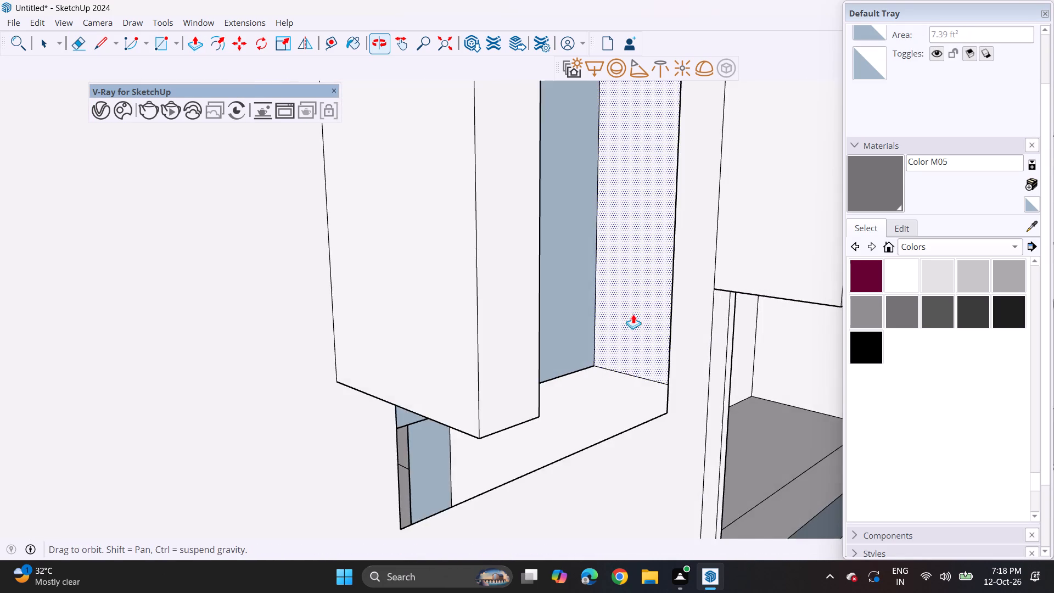
pyautogui.scroll(4, 643, 299)
pyautogui.moveTo(631, 304); pyautogui.dragTo(666, 325, button='middle')
pyautogui.scroll(4, 661, 325)
pyautogui.moveTo(660, 325); pyautogui.dragTo(691, 325, button='middle')
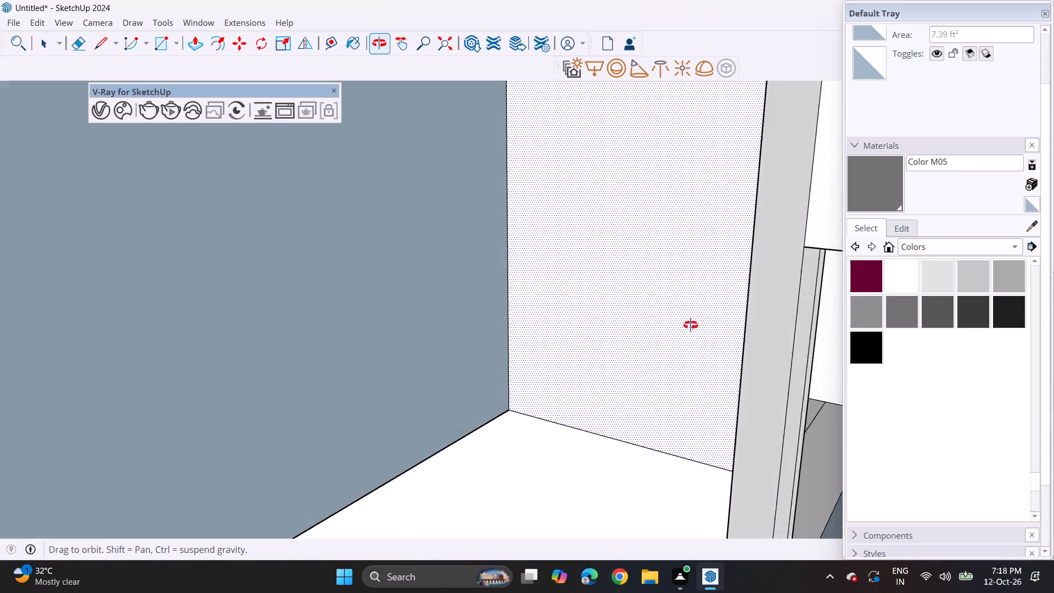
pyautogui.moveTo(691, 325); pyautogui.dragTo(799, 324, button='middle')
pyautogui.click(802, 328)
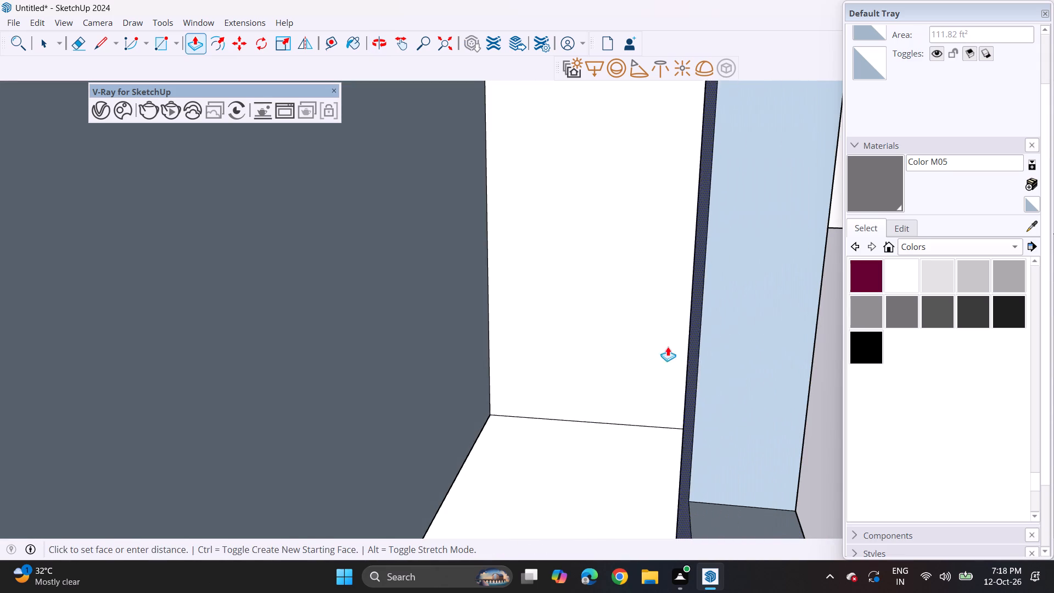
pyautogui.click(486, 363)
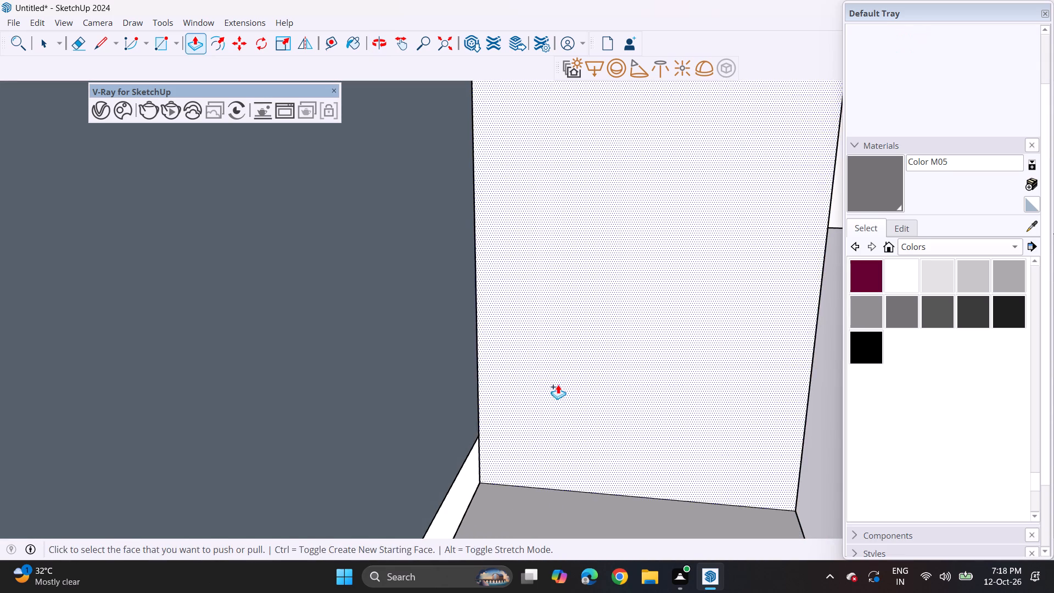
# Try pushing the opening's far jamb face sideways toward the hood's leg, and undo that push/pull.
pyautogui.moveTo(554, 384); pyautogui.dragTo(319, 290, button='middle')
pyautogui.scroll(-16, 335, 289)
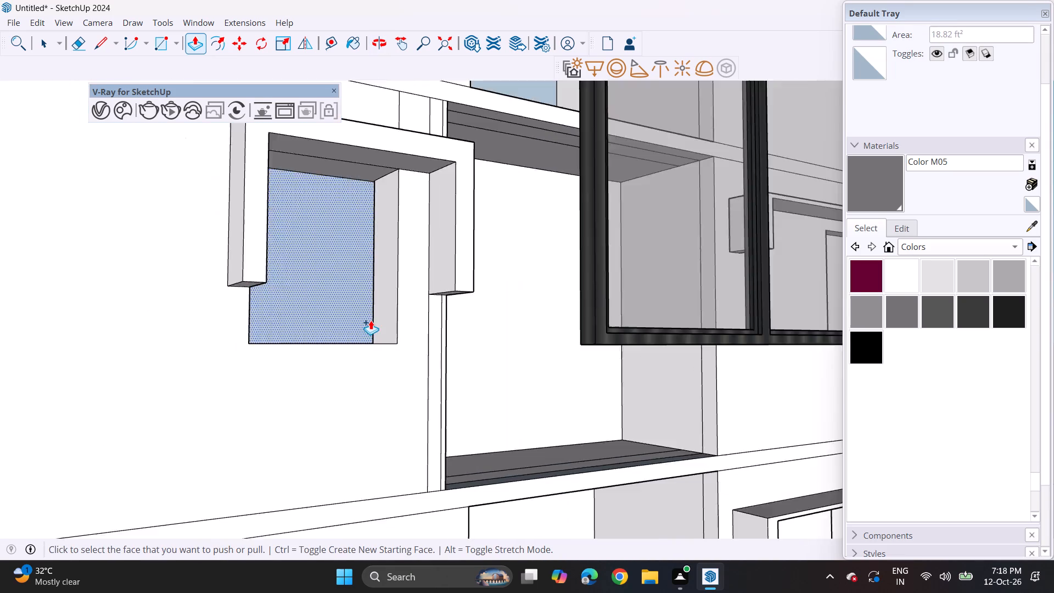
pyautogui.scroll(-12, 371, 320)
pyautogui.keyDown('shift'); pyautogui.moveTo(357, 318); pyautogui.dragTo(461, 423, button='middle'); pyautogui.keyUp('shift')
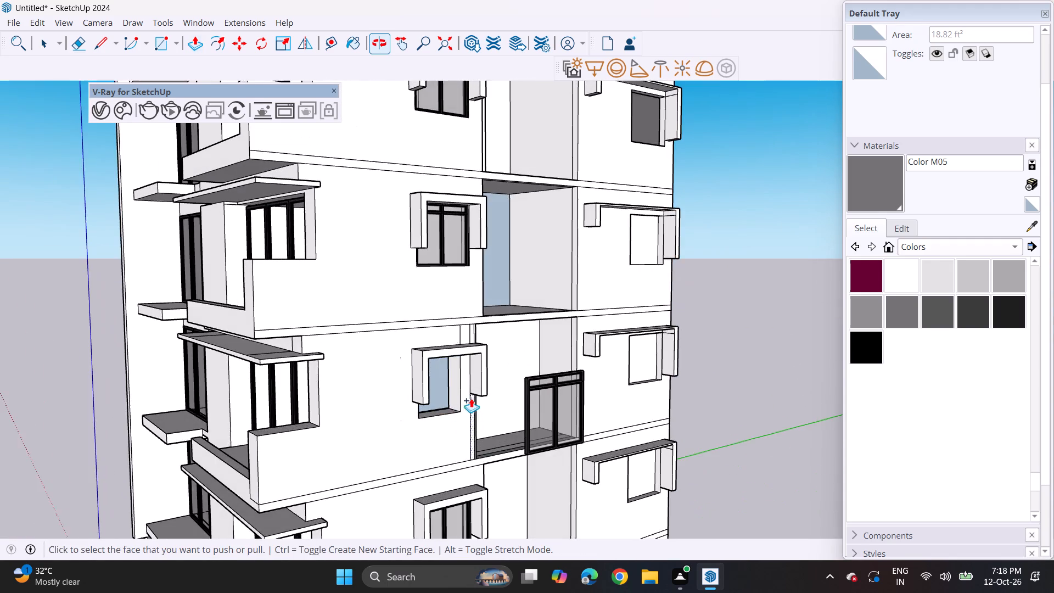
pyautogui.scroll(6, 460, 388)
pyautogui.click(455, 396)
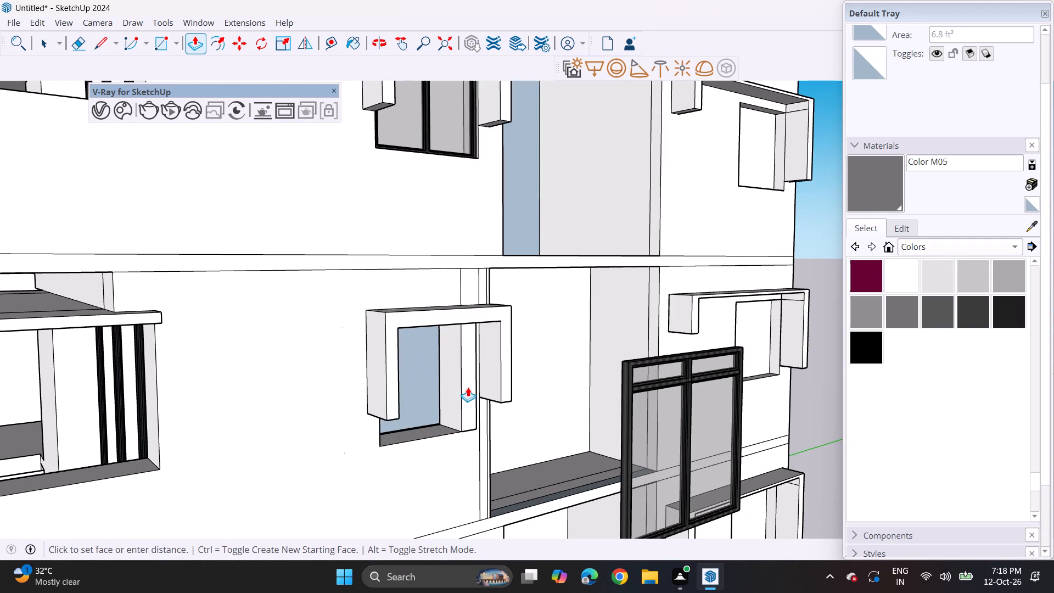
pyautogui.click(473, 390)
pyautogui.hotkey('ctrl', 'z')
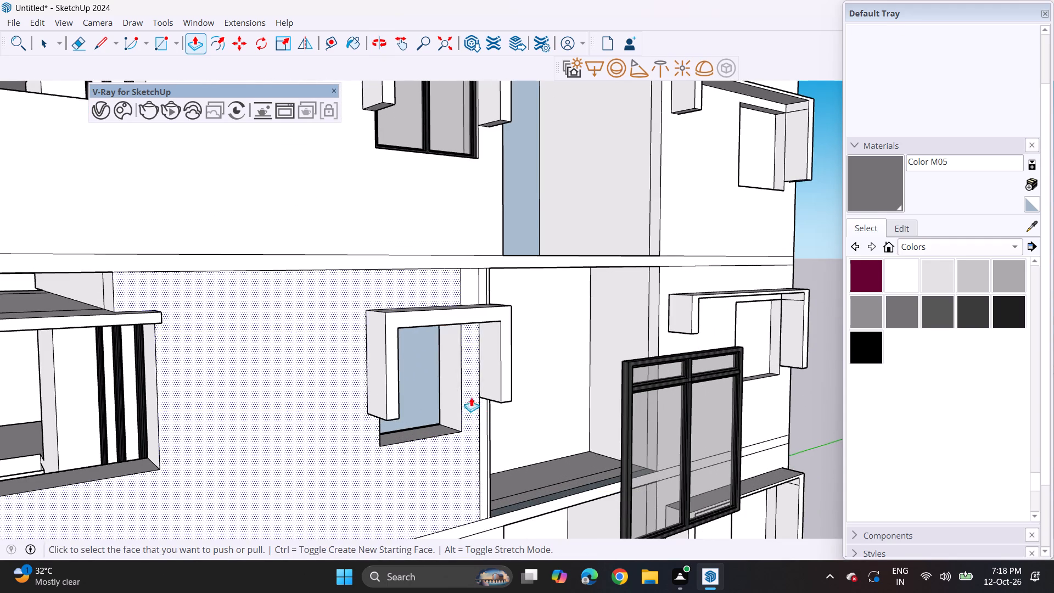
# Push/pull the opening's far jamb face sideways toward the hood's inner side to widen the opening.
pyautogui.click(451, 411)
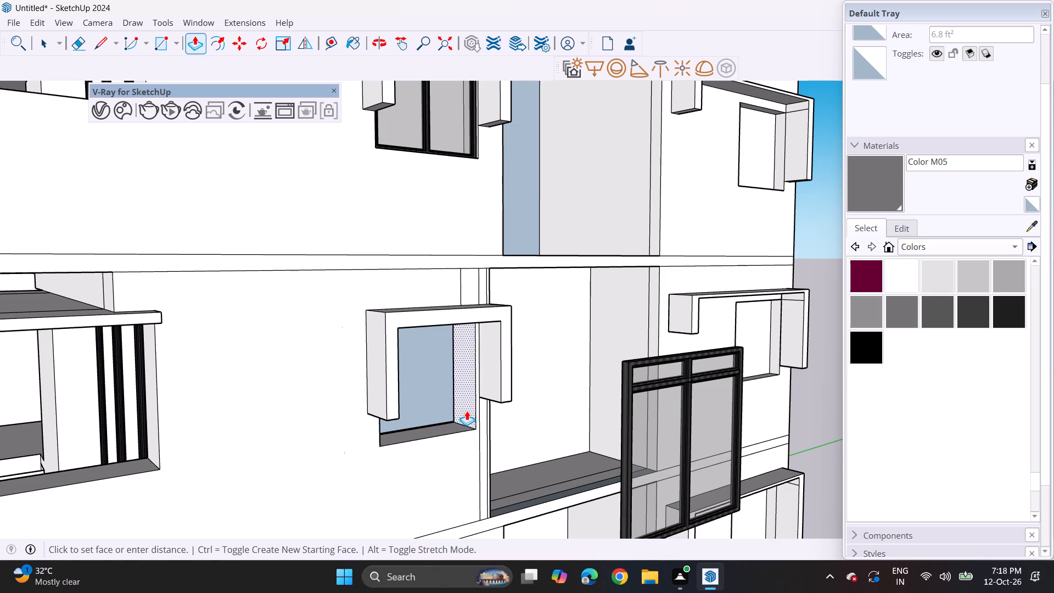
pyautogui.click(467, 410)
# Move the parked transom window by its bottom corner into the widened opening's matching bottom corner and deselect it.
pyautogui.scroll(-6, 579, 418)
pyautogui.press('space')
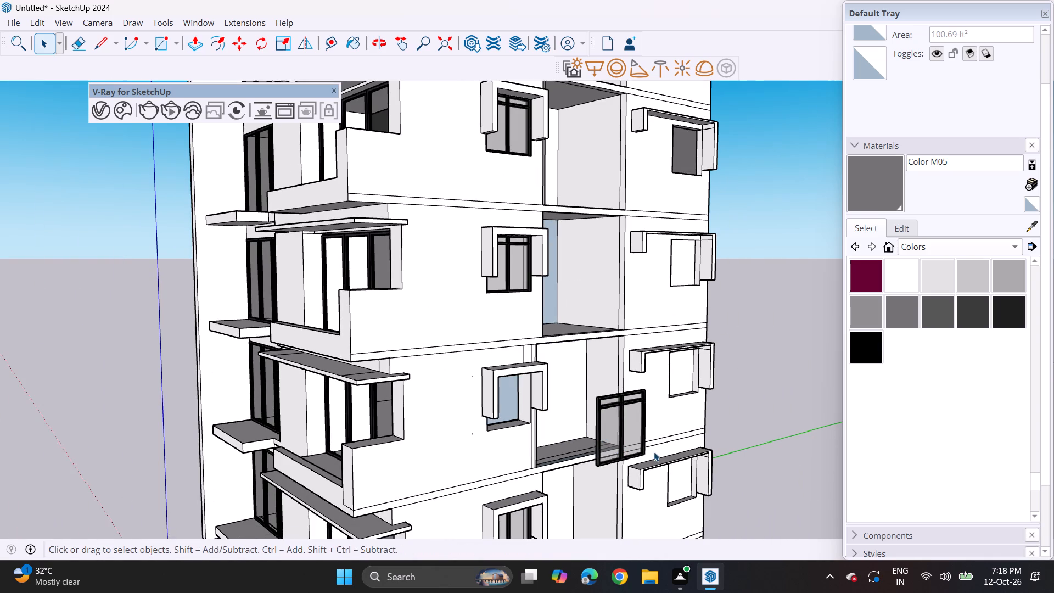
pyautogui.click(635, 457)
pyautogui.scroll(3, 635, 457)
pyautogui.press('m')
pyautogui.click(647, 457)
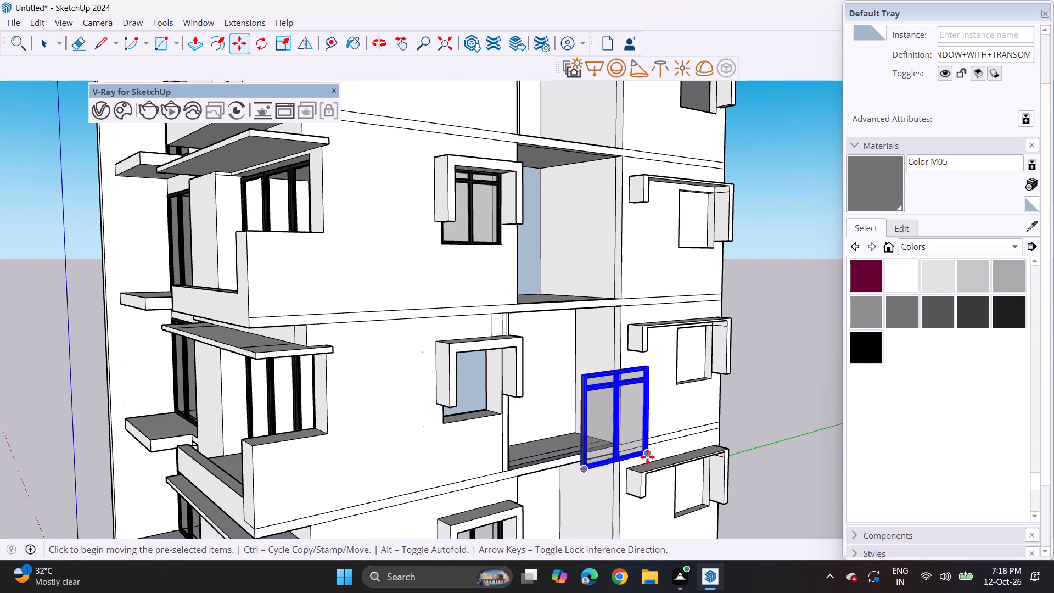
pyautogui.scroll(1, 537, 421)
pyautogui.moveTo(536, 420); pyautogui.dragTo(357, 370, button='middle')
pyautogui.scroll(1, 357, 370)
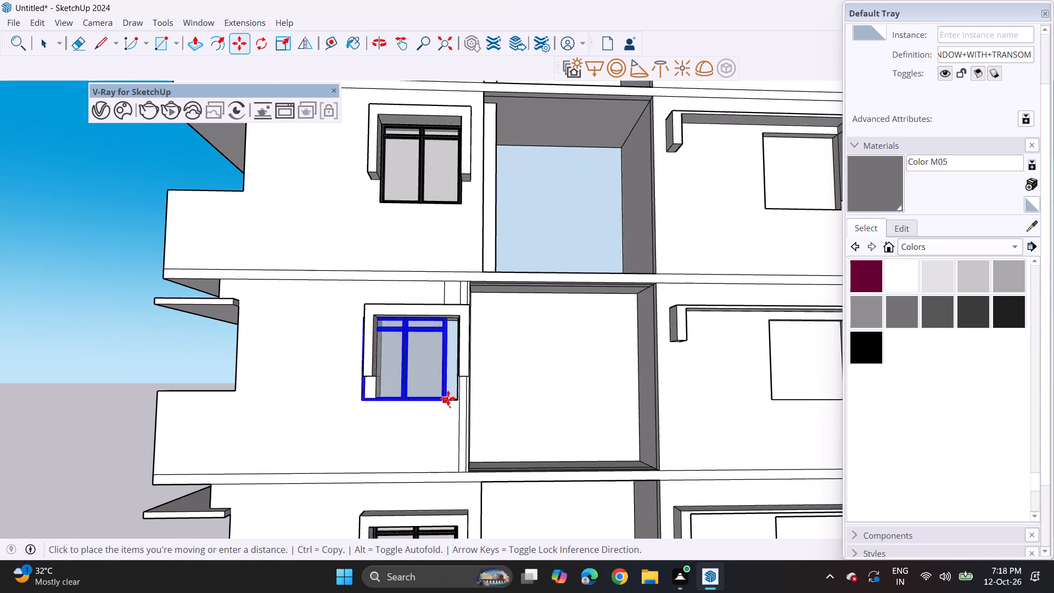
pyautogui.click(455, 400)
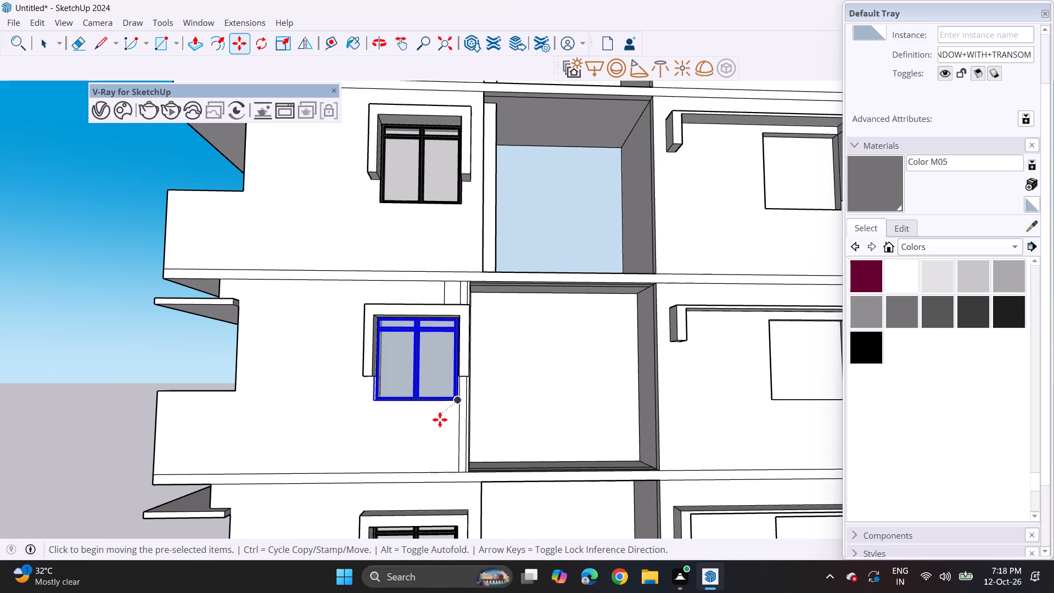
pyautogui.scroll(-6, 440, 419)
pyautogui.press('space')
pyautogui.click(219, 370)
# Examine the side wall's window openings on all floors of the tower.
pyautogui.scroll(-3, 411, 390)
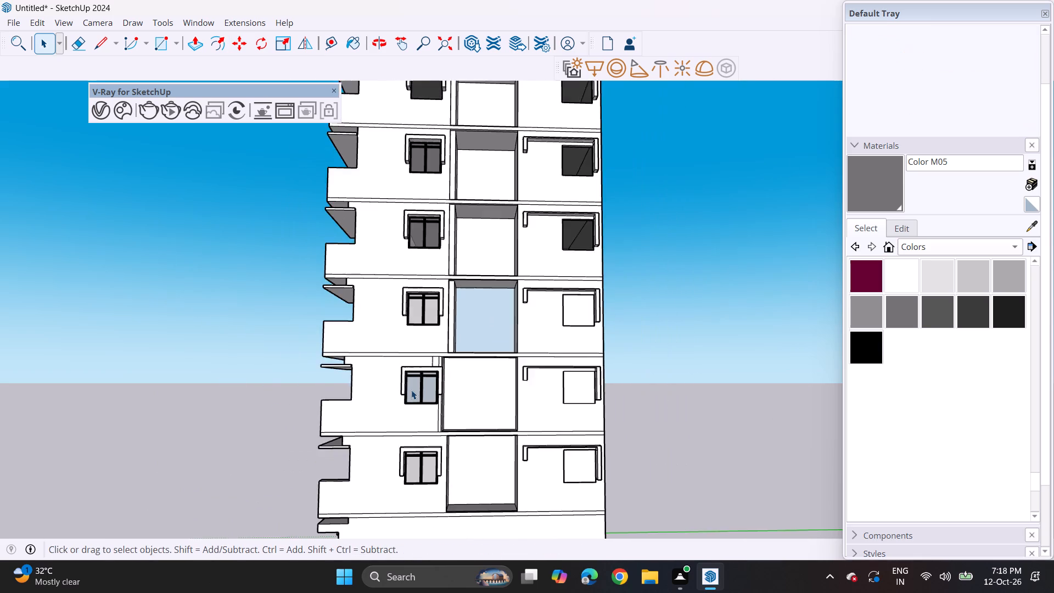
pyautogui.scroll(-3, 411, 390)
pyautogui.keyDown('shift'); pyautogui.moveTo(432, 378); pyautogui.dragTo(445, 379, button='middle'); pyautogui.keyUp('shift')
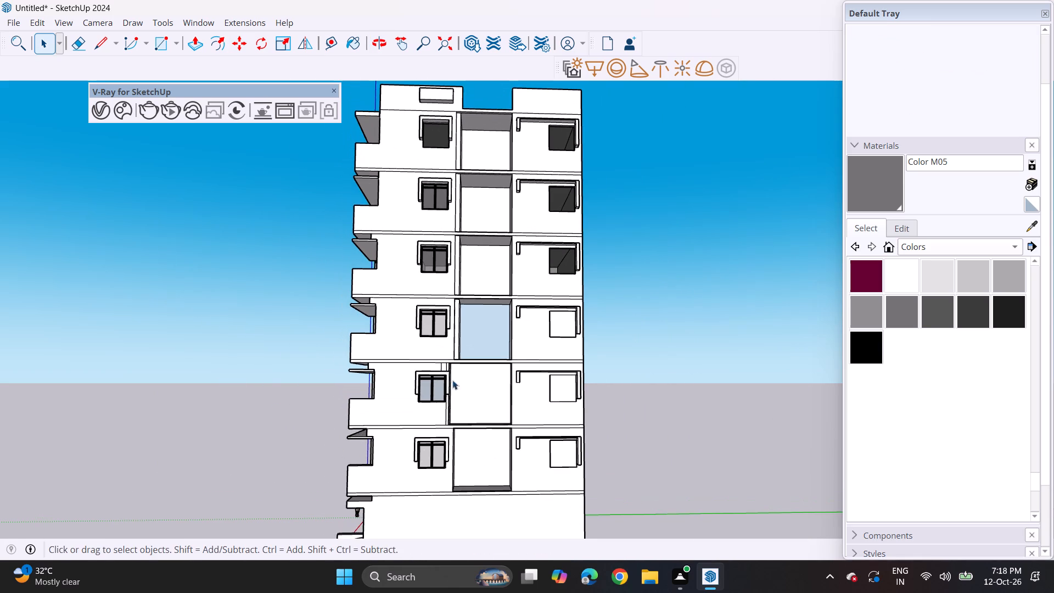
pyautogui.moveTo(457, 304); pyautogui.dragTo(458, 353, button='middle')
pyautogui.scroll(1, 463, 427)
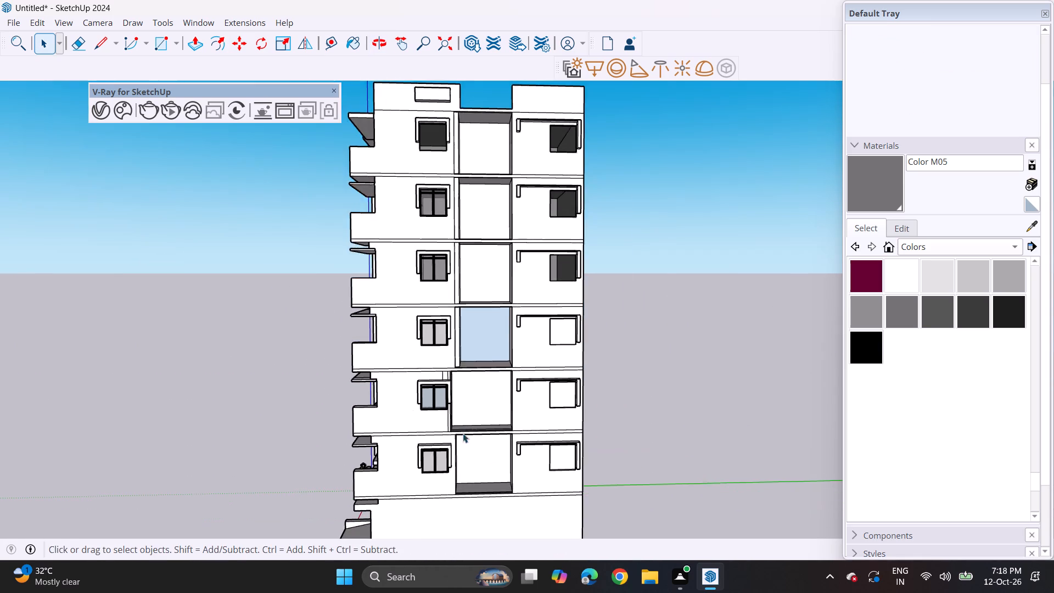
pyautogui.scroll(5, 463, 433)
pyautogui.scroll(-7, 451, 472)
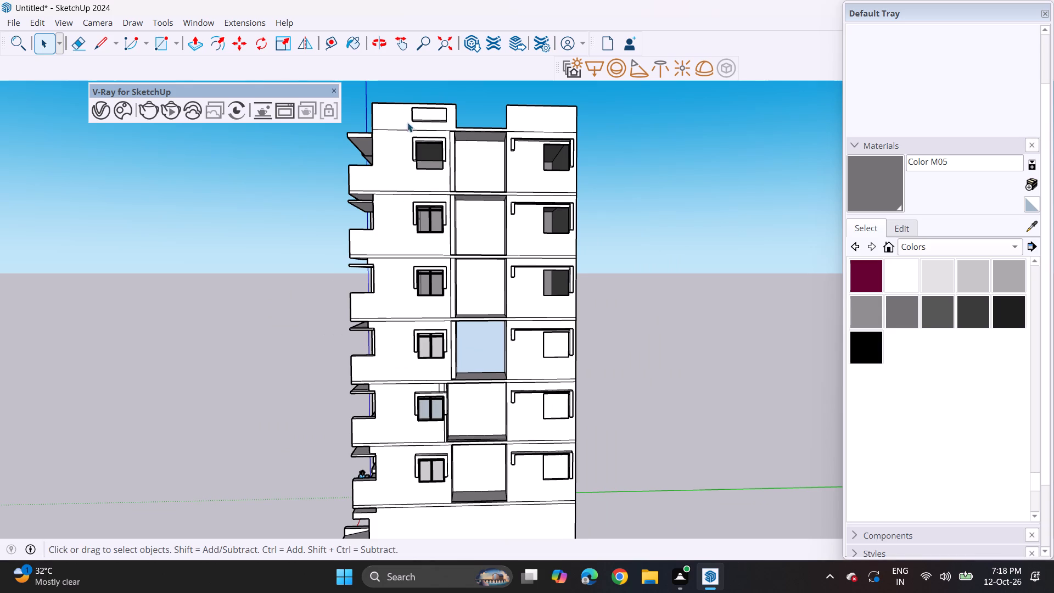
pyautogui.moveTo(407, 122); pyautogui.dragTo(424, 169, button='middle')
pyautogui.moveTo(436, 196); pyautogui.dragTo(438, 267, button='middle')
pyautogui.scroll(11, 450, 255)
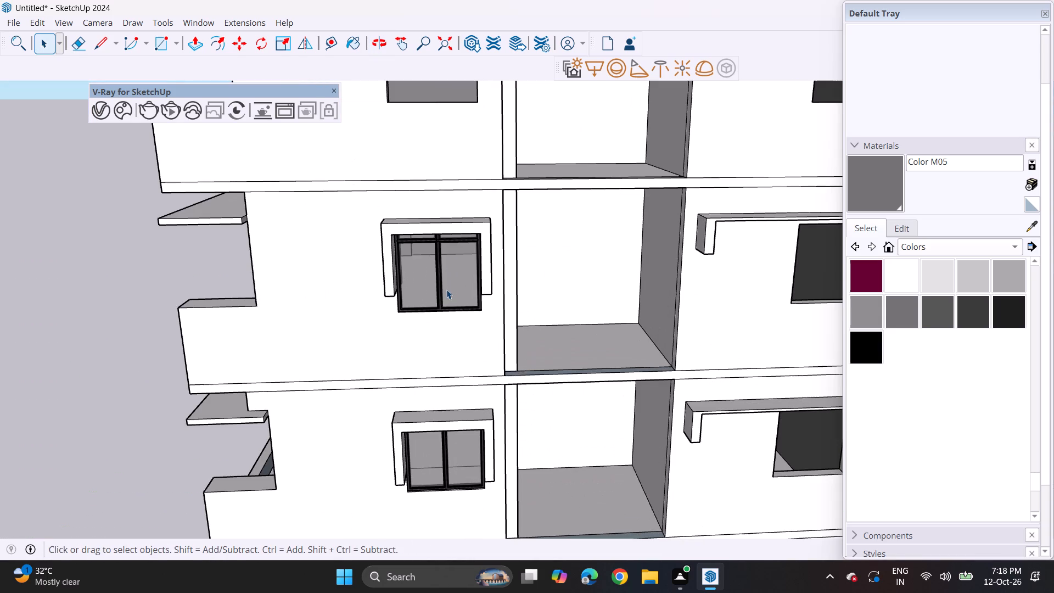
# Copy an upper floor's transom window by its bottom corner into the opening under the wide hood on the same floor.
pyautogui.click(450, 288)
pyautogui.scroll(2, 469, 307)
pyautogui.press('m')
pyautogui.click(485, 317)
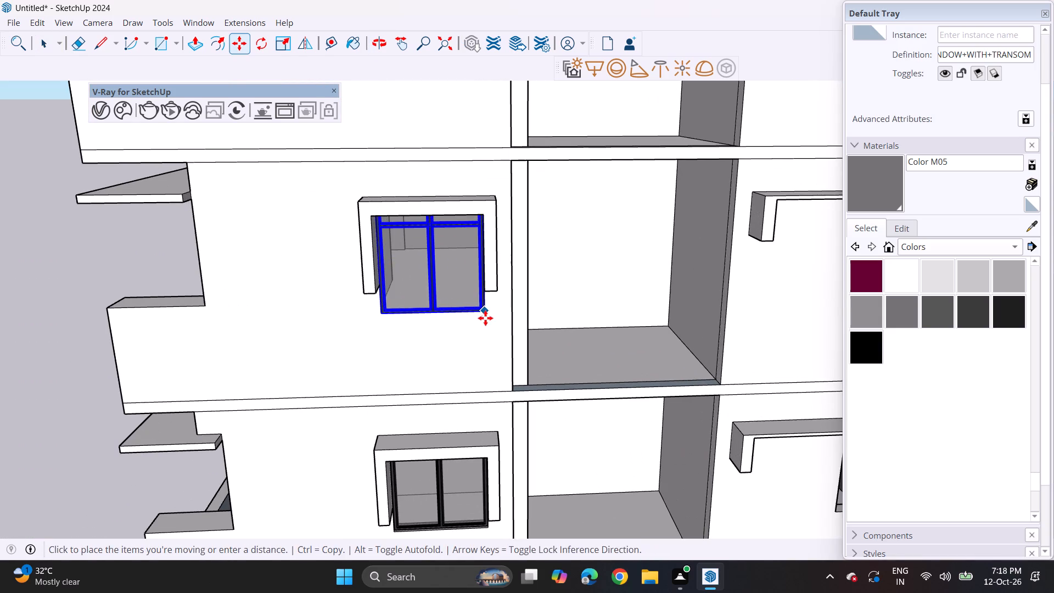
pyautogui.keyDown('shift'); pyautogui.moveTo(476, 147); pyautogui.dragTo(488, 325, button='middle'); pyautogui.keyUp('shift')
pyautogui.click(492, 233)
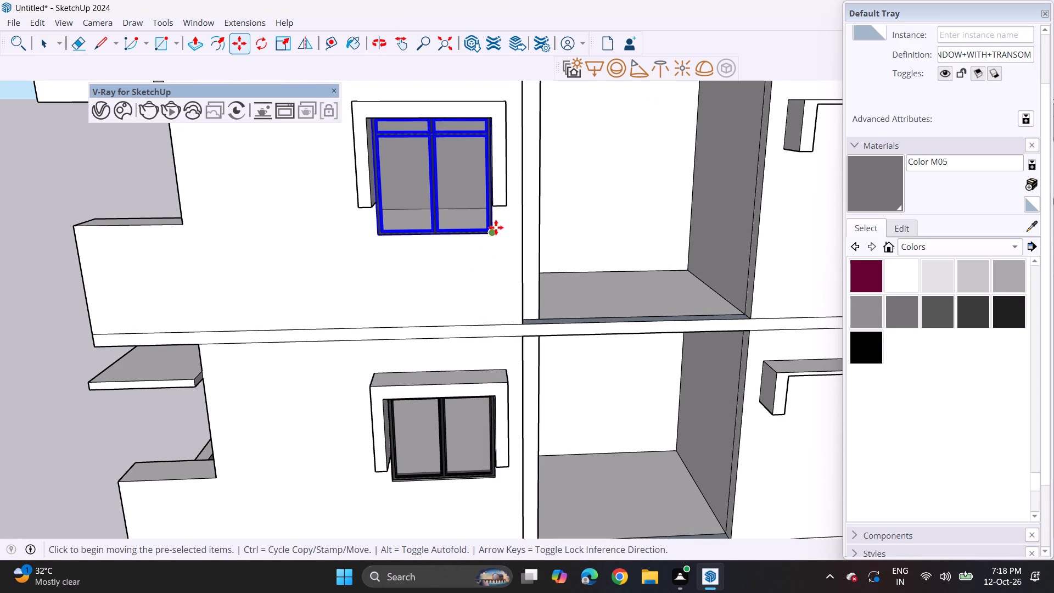
pyautogui.click(493, 233)
pyautogui.moveTo(630, 216); pyautogui.dragTo(108, 217, button='middle')
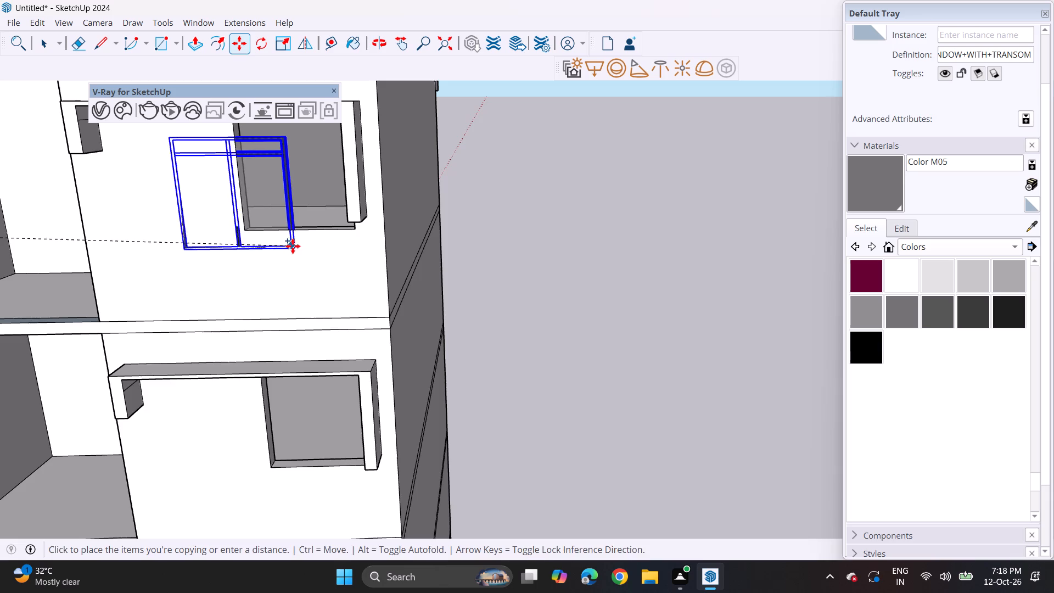
pyautogui.moveTo(299, 245); pyautogui.dragTo(380, 234, button='middle')
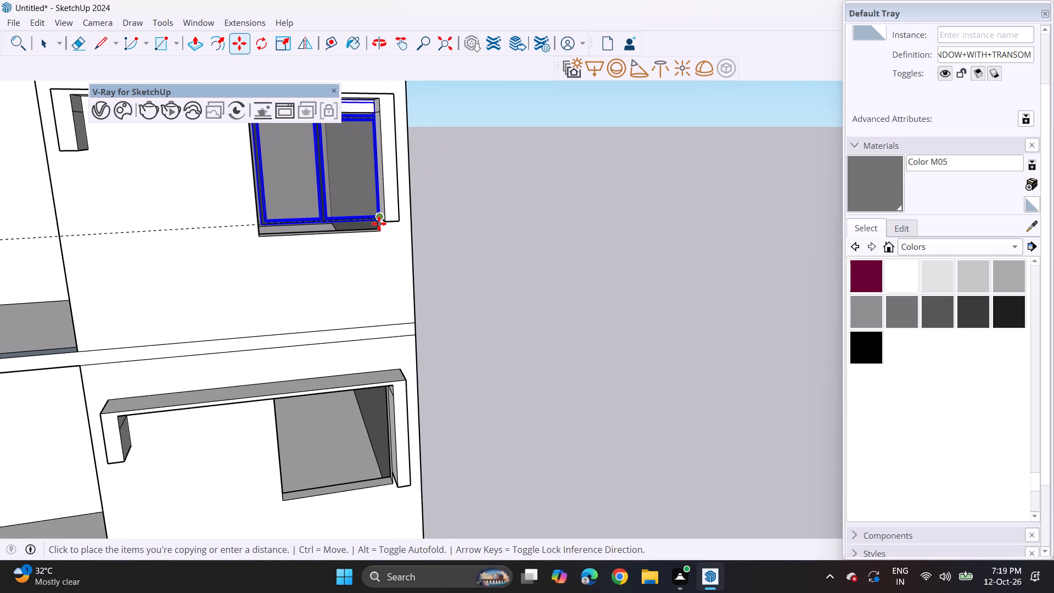
pyautogui.click(378, 230)
# Scale the new window copy along its width out to the opening's edge farthest from the building corner, and deselect it.
pyautogui.keyDown('shift'); pyautogui.moveTo(358, 195); pyautogui.dragTo(468, 229, button='middle'); pyautogui.keyUp('shift')
pyautogui.scroll(1, 429, 169)
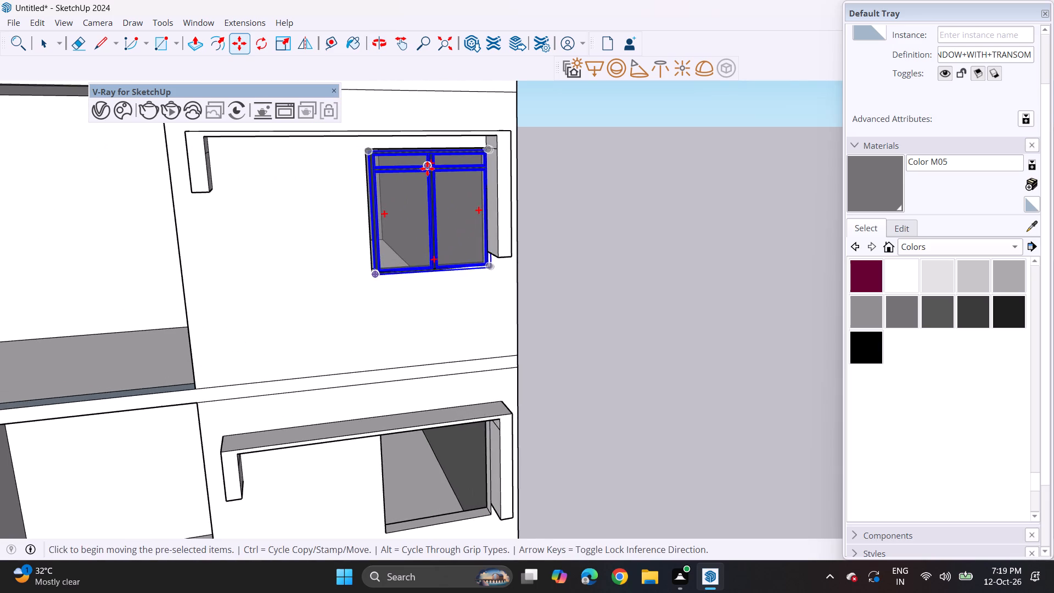
pyautogui.scroll(5, 427, 169)
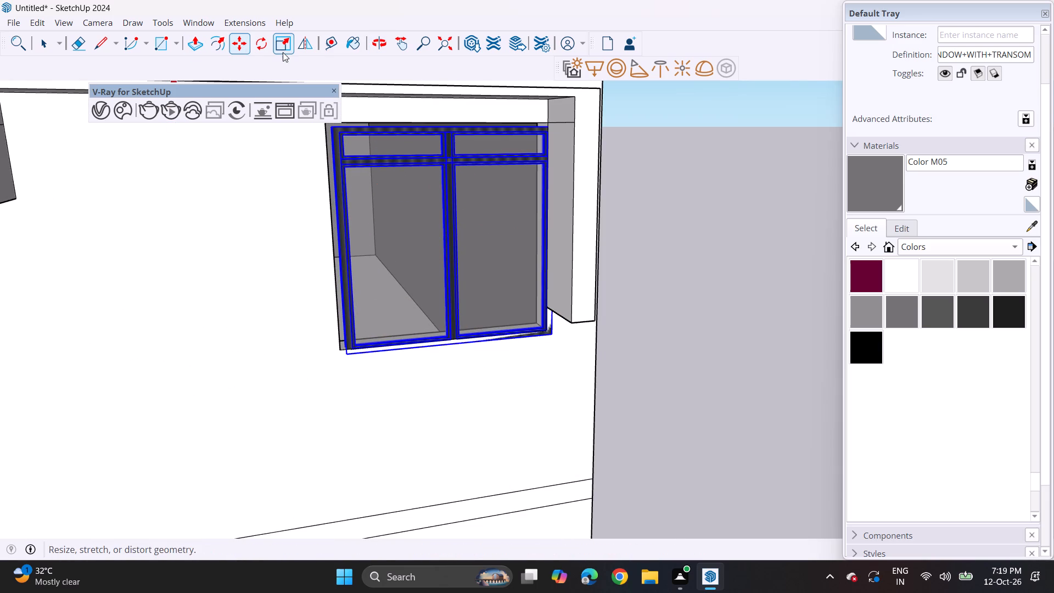
pyautogui.click(283, 52)
pyautogui.moveTo(333, 255); pyautogui.dragTo(461, 291, button='middle')
pyautogui.scroll(3, 382, 288)
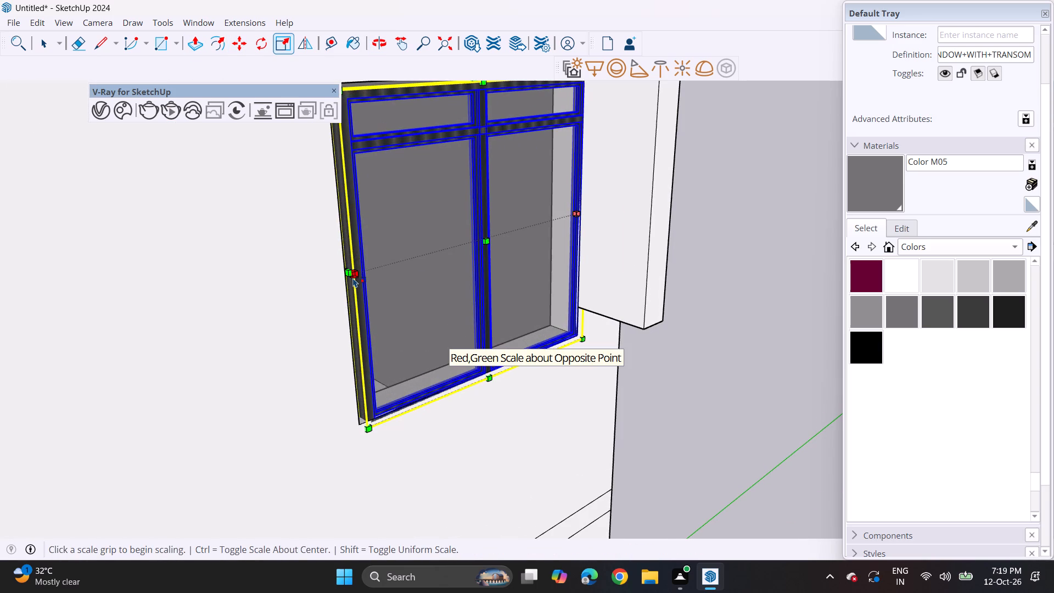
pyautogui.click(344, 267)
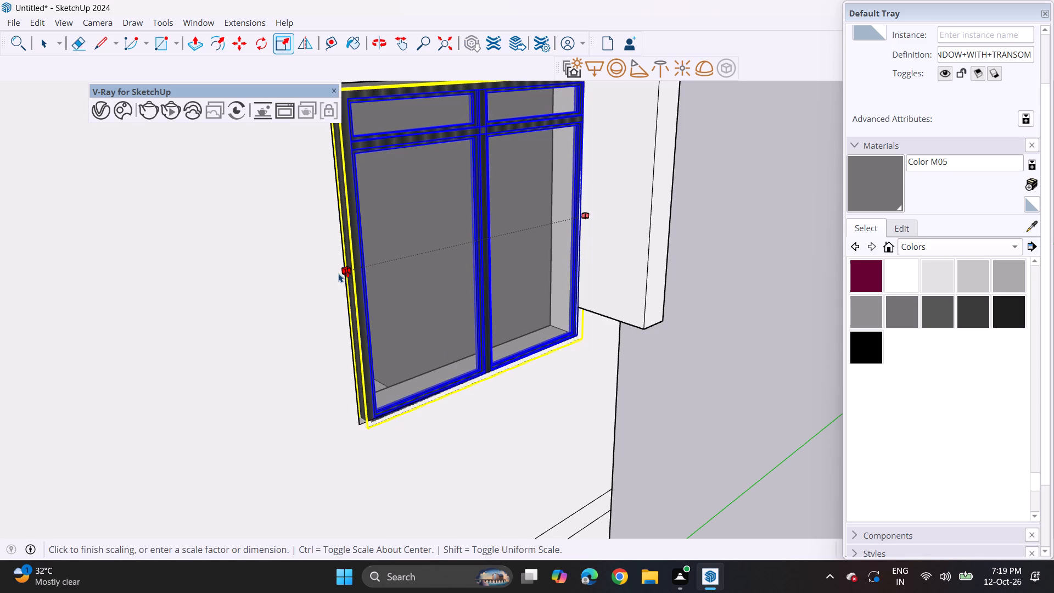
pyautogui.press('Escape')
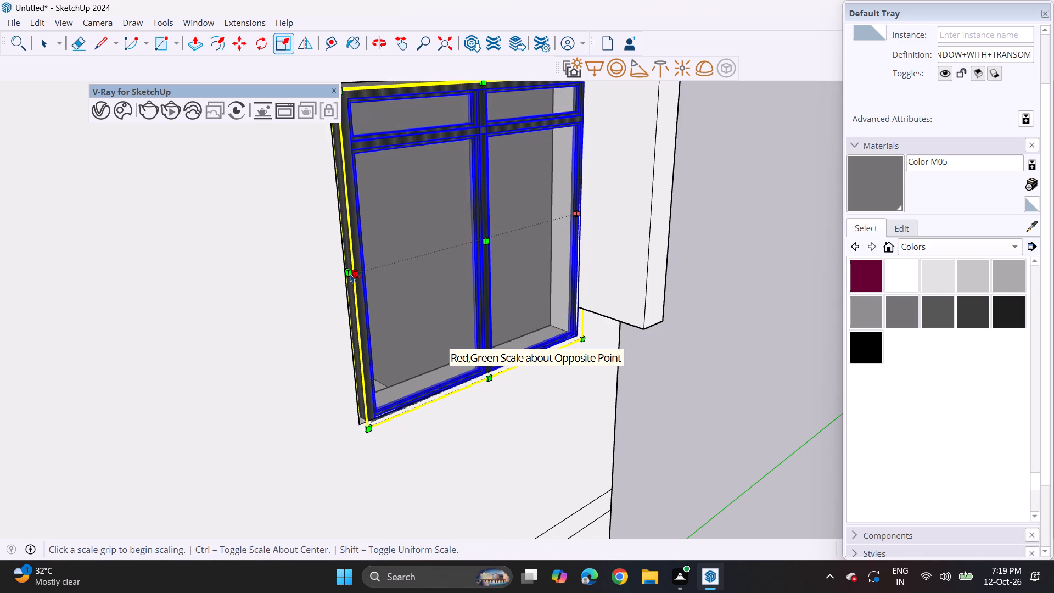
pyautogui.click(347, 270)
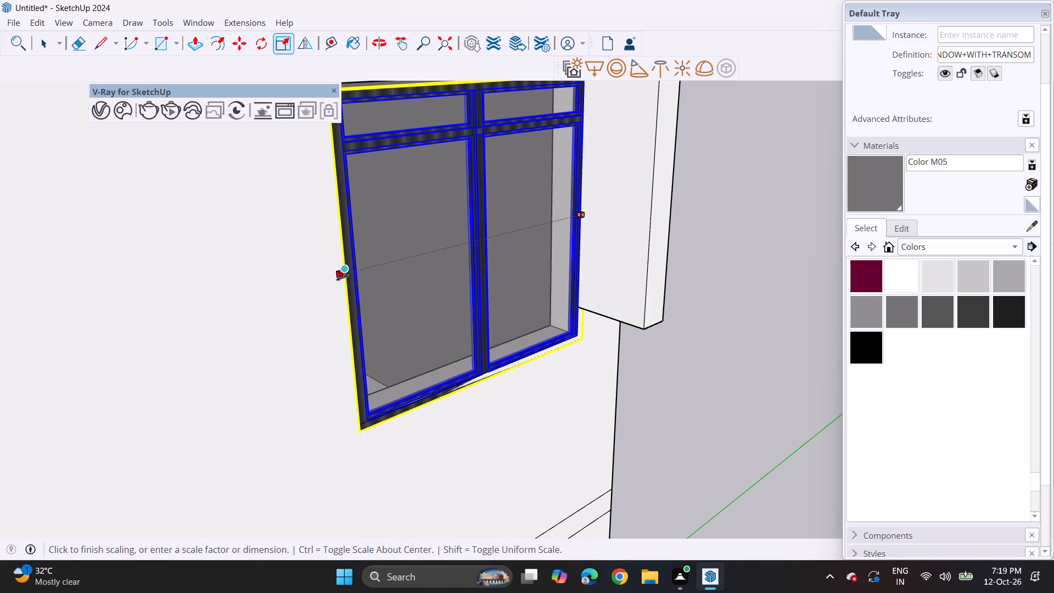
pyautogui.click(342, 277)
pyautogui.scroll(-7, 377, 280)
pyautogui.moveTo(427, 402); pyautogui.dragTo(294, 327, button='middle')
pyautogui.scroll(-6, 290, 322)
pyautogui.press('space')
pyautogui.click(558, 397)
# Scale the top floor's window copy under the wide hood along its width to the opening's edge nearest the building corner, and deselect it.
pyautogui.moveTo(554, 407); pyautogui.dragTo(484, 392, button='middle')
pyautogui.keyDown('shift'); pyautogui.moveTo(464, 390); pyautogui.dragTo(436, 328, button='middle'); pyautogui.keyUp('shift')
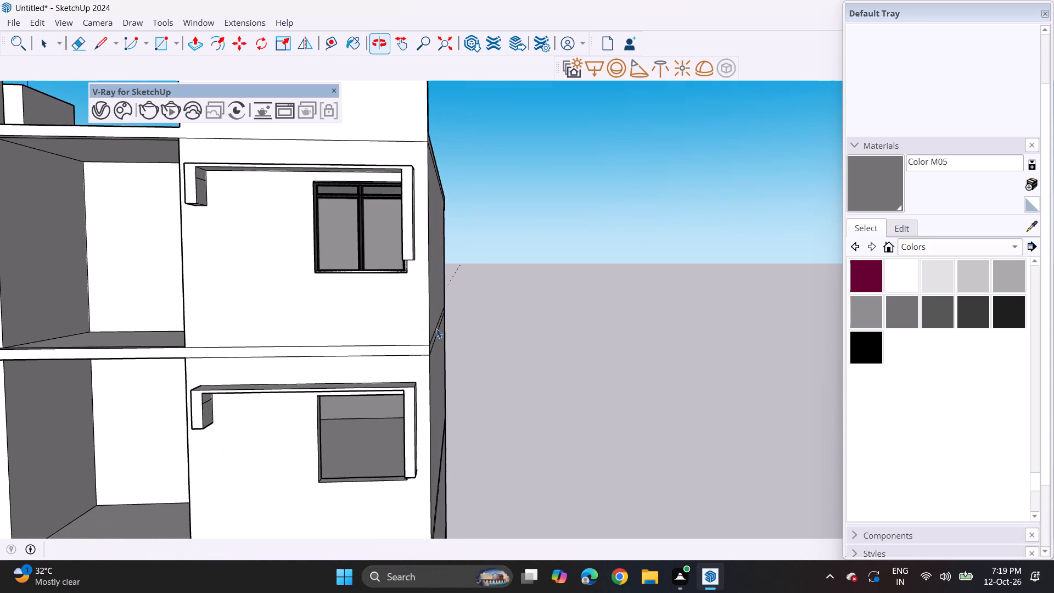
pyautogui.moveTo(389, 294); pyautogui.dragTo(486, 299, button='middle')
pyautogui.scroll(8, 504, 203)
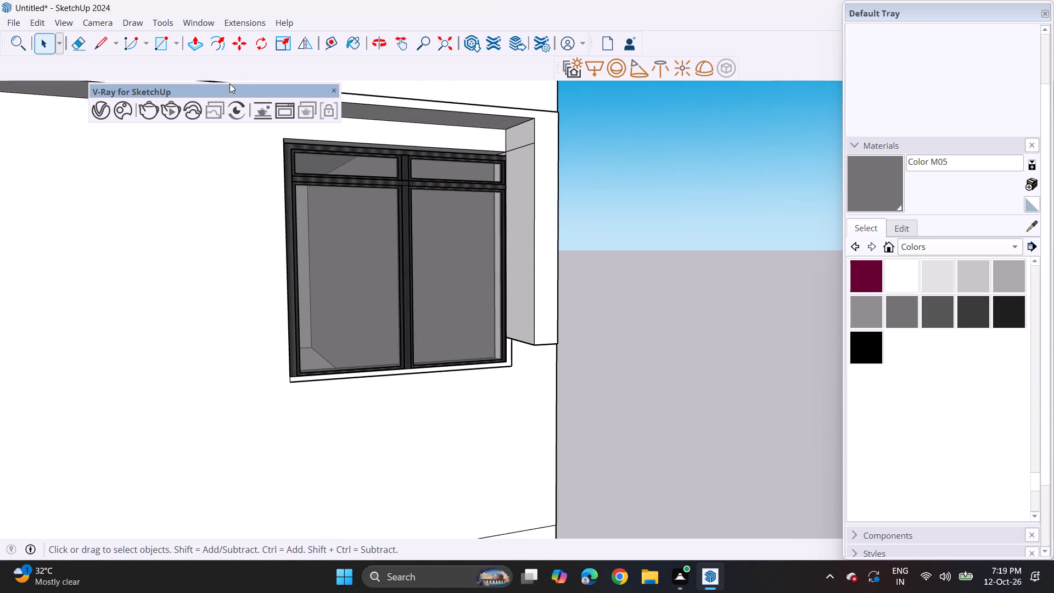
pyautogui.click(361, 272)
pyautogui.click(282, 51)
pyautogui.moveTo(406, 221); pyautogui.dragTo(441, 254, button='middle')
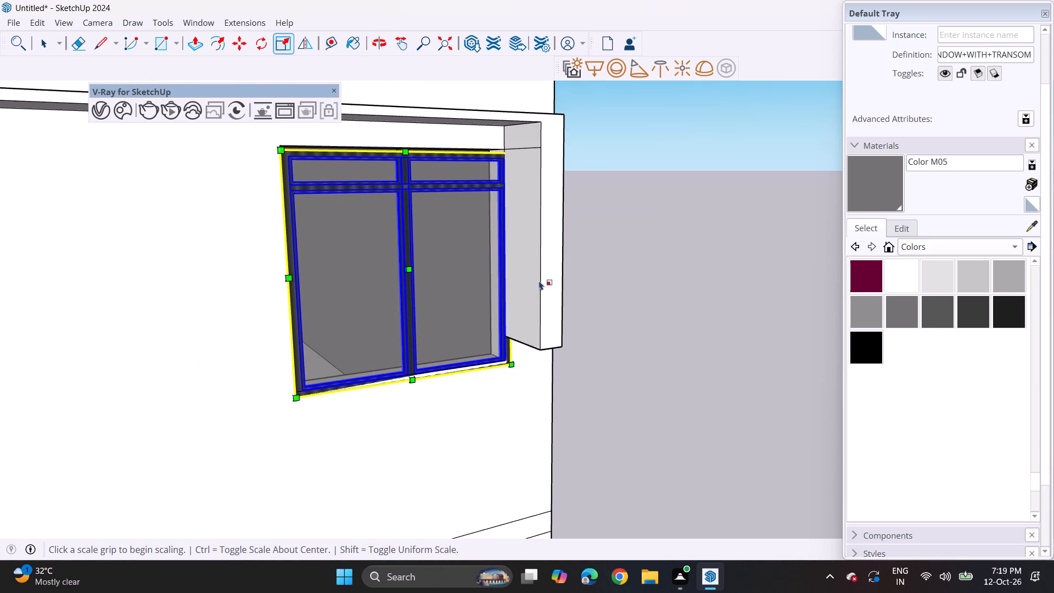
pyautogui.scroll(2, 519, 266)
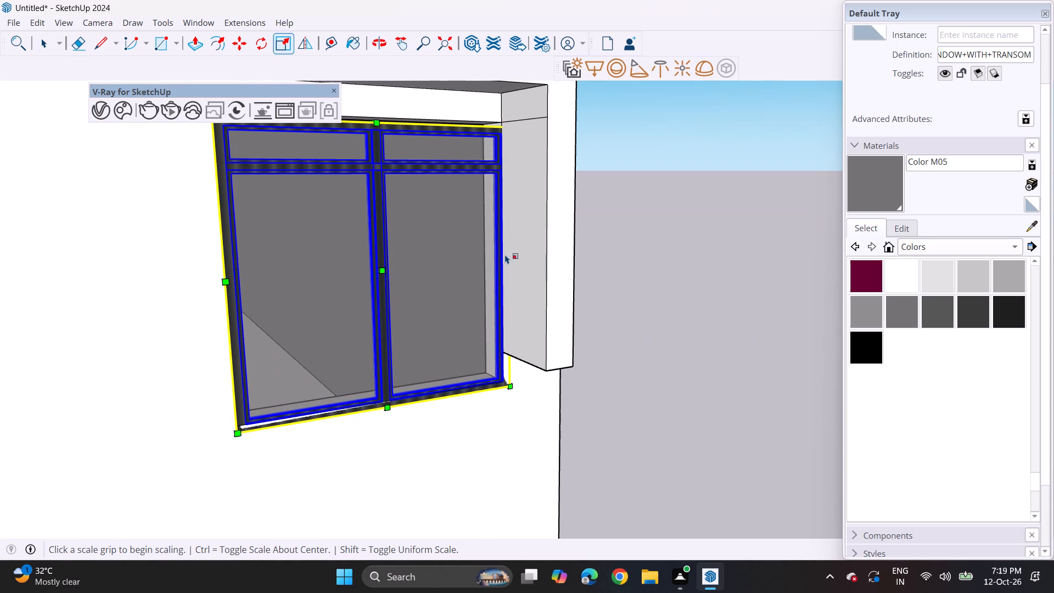
pyautogui.scroll(4, 506, 256)
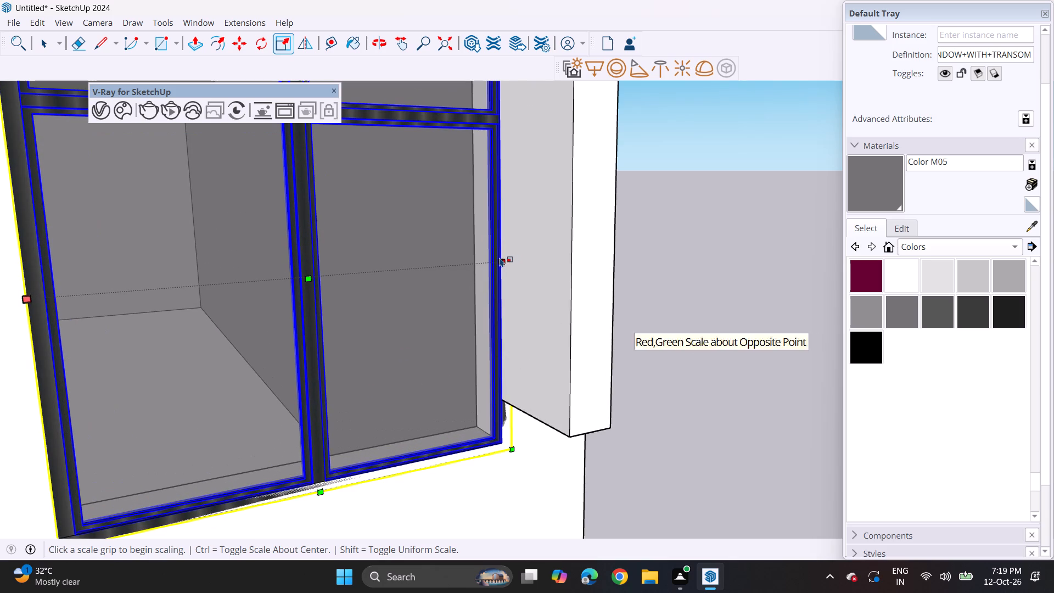
pyautogui.click(504, 264)
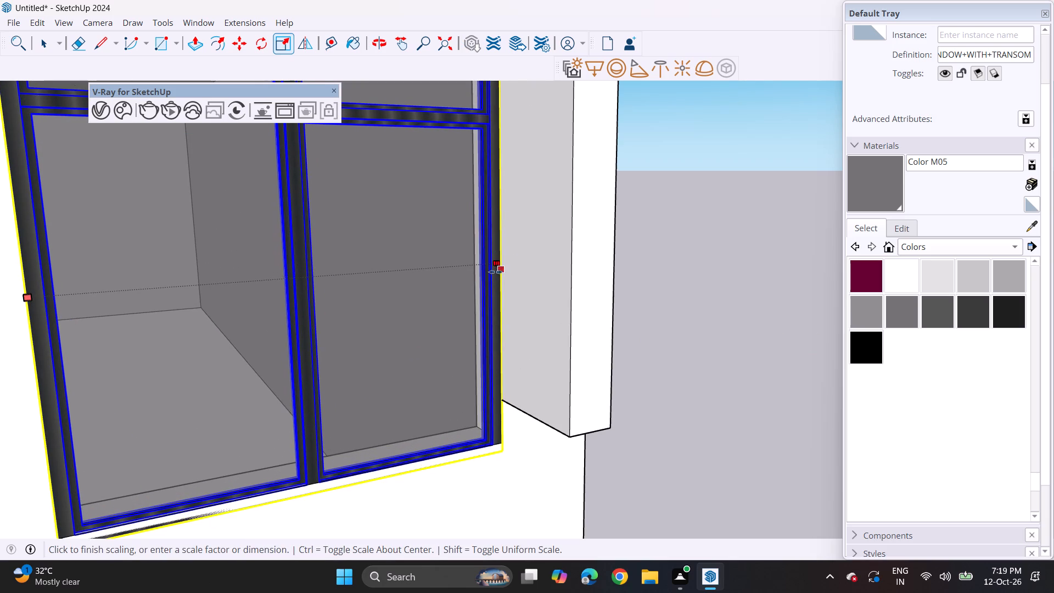
pyautogui.click(495, 272)
pyautogui.moveTo(494, 360); pyautogui.dragTo(422, 331, button='middle')
pyautogui.scroll(-10, 413, 330)
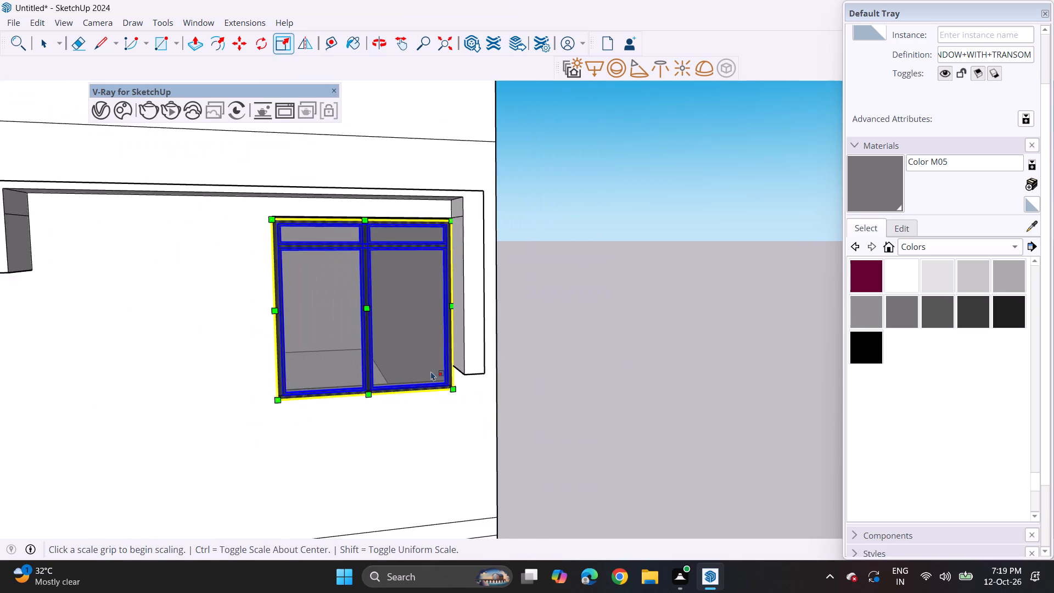
pyautogui.moveTo(409, 432); pyautogui.dragTo(362, 406, button='middle')
pyautogui.moveTo(361, 438); pyautogui.dragTo(347, 341, button='middle')
pyautogui.moveTo(331, 405); pyautogui.dragTo(328, 473, button='middle')
pyautogui.moveTo(334, 478); pyautogui.dragTo(326, 433, button='middle')
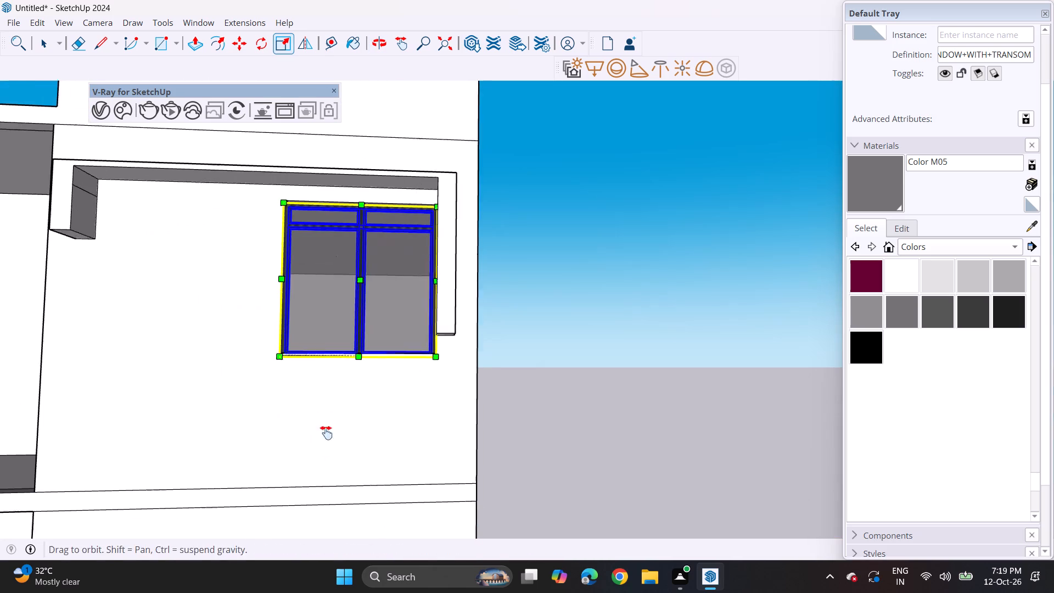
pyautogui.moveTo(326, 433); pyautogui.dragTo(325, 390, button='middle')
pyautogui.moveTo(329, 368); pyautogui.dragTo(328, 409, button='middle')
pyautogui.press('space')
pyautogui.click(573, 363)
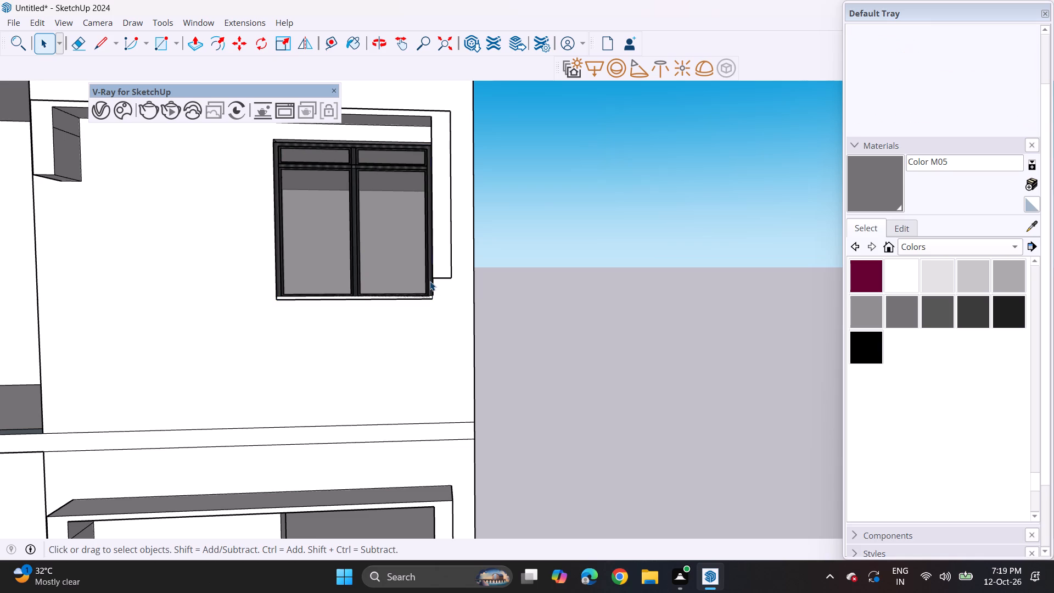
# Scale the same window's height from its bottom edge to match the bottom of the opening.
pyautogui.click(421, 285)
pyautogui.scroll(6, 332, 296)
pyautogui.moveTo(348, 296); pyautogui.dragTo(366, 321, button='middle')
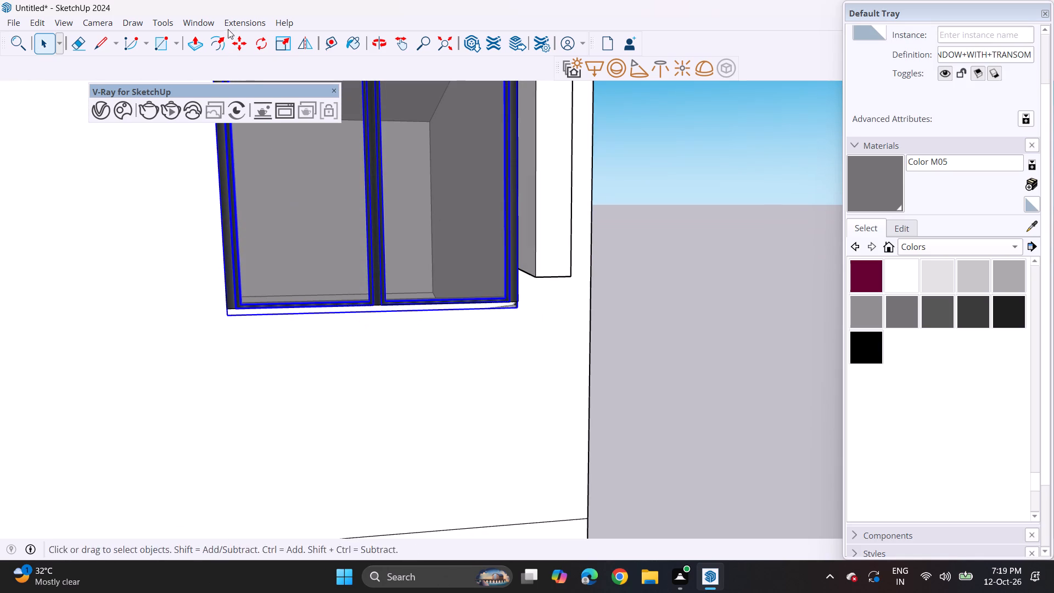
pyautogui.click(284, 38)
pyautogui.moveTo(378, 324); pyautogui.dragTo(468, 332, button='middle')
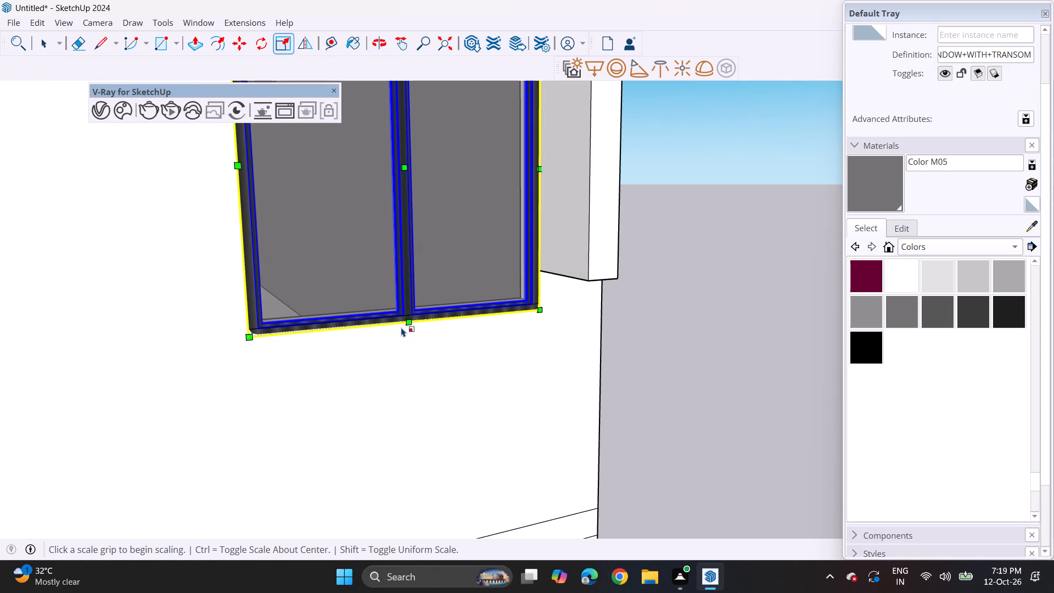
pyautogui.click(401, 319)
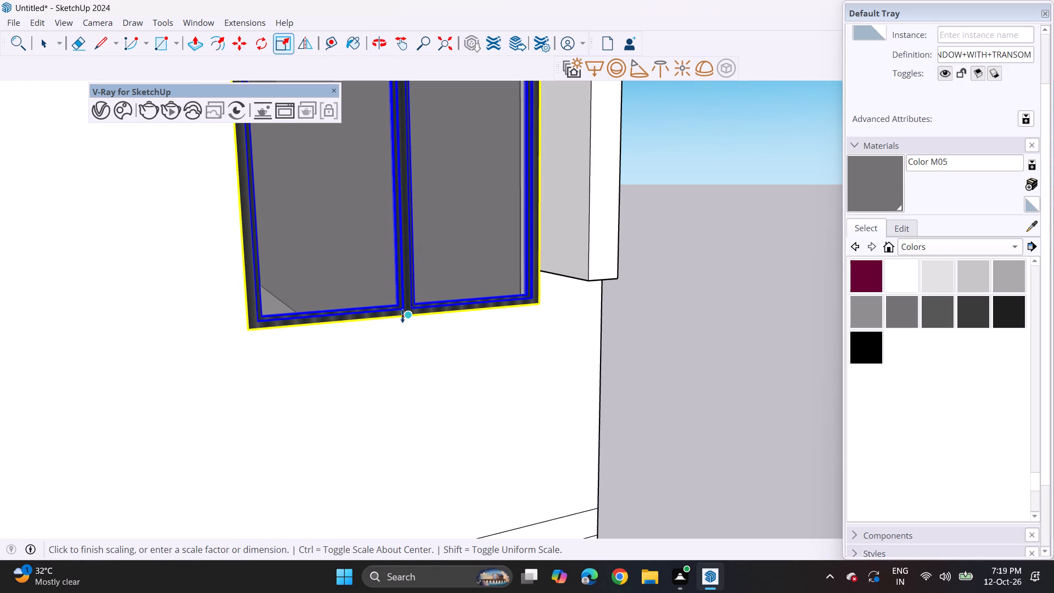
pyautogui.click(402, 316)
pyautogui.scroll(-9, 454, 349)
pyautogui.moveTo(446, 415); pyautogui.dragTo(323, 409, button='middle')
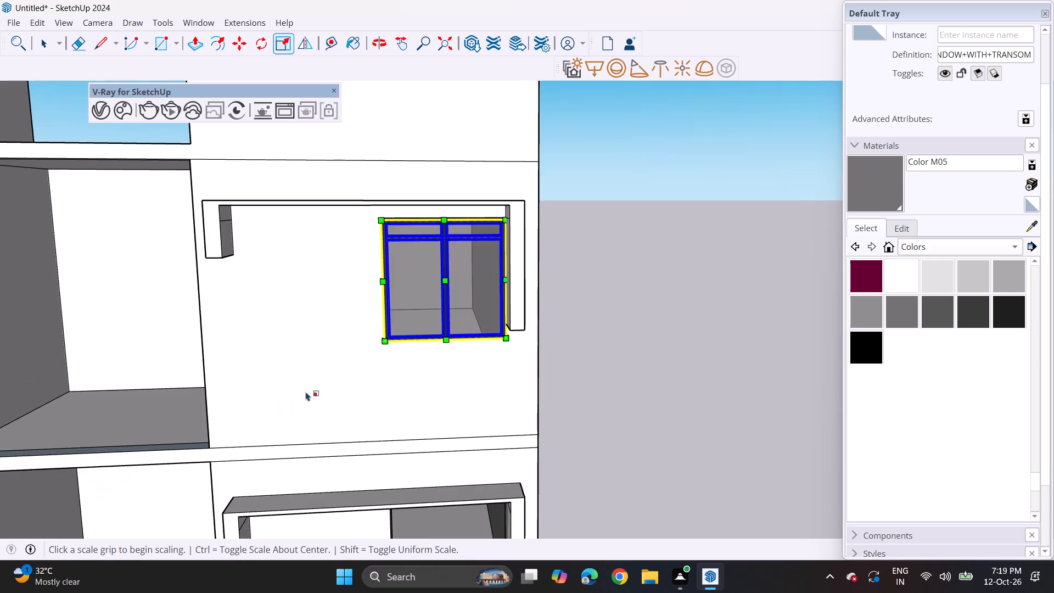
pyautogui.moveTo(465, 465); pyautogui.dragTo(424, 457, button='middle')
pyautogui.keyDown('shift'); pyautogui.moveTo(418, 451); pyautogui.dragTo(399, 365, button='middle'); pyautogui.keyUp('shift')
# Copy the fitted window by its bottom corner down to the opening under the wide hood one floor below.
pyautogui.press('space')
pyautogui.click(445, 219)
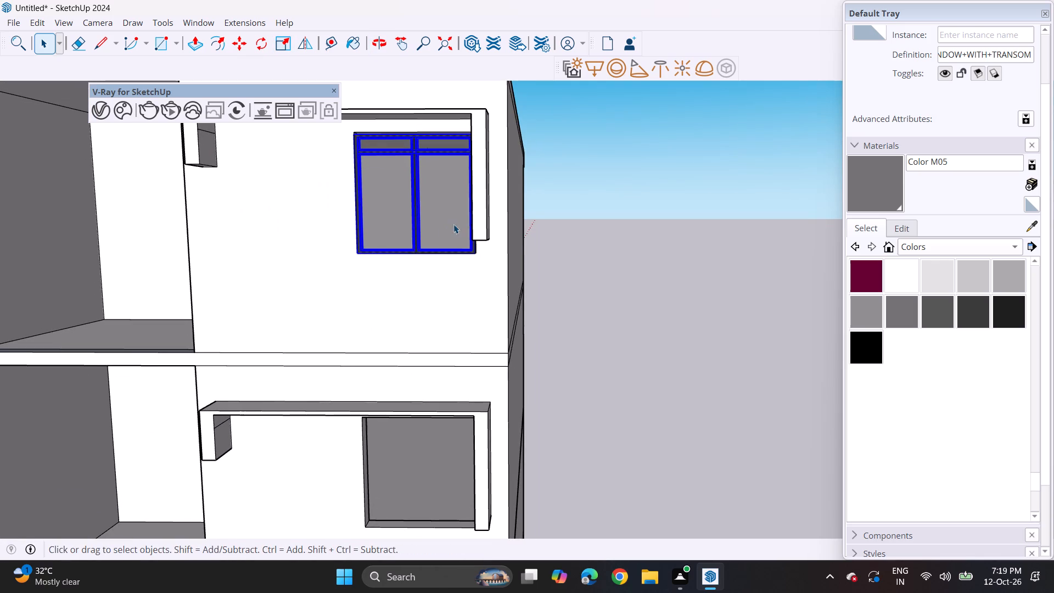
pyautogui.press('m')
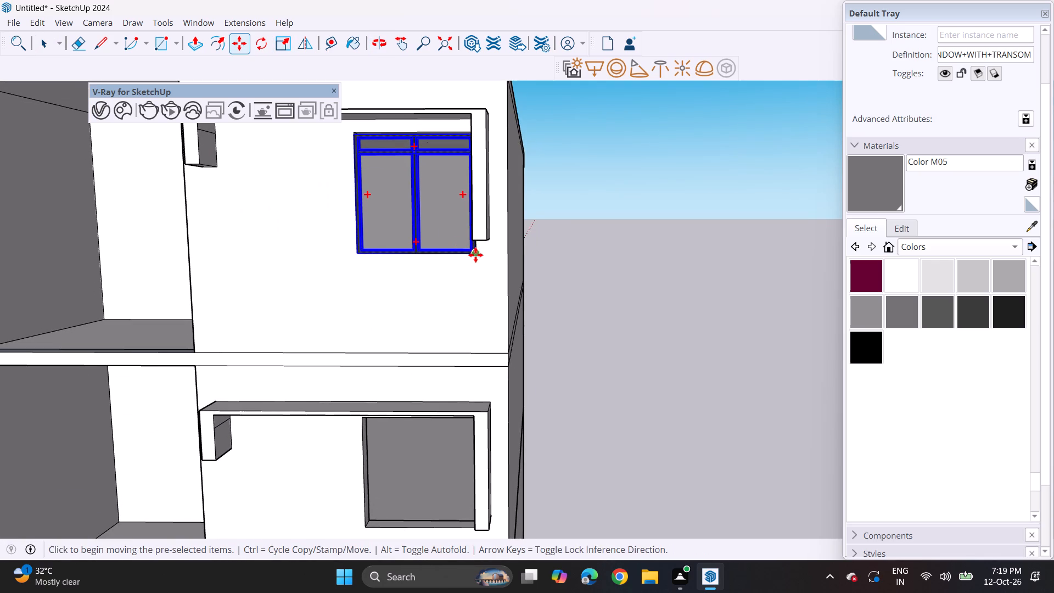
pyautogui.click(475, 255)
pyautogui.keyDown('shift'); pyautogui.moveTo(437, 393); pyautogui.dragTo(437, 210, button='middle'); pyautogui.keyUp('shift')
pyautogui.moveTo(475, 334); pyautogui.dragTo(525, 343, button='middle')
pyautogui.click(523, 355)
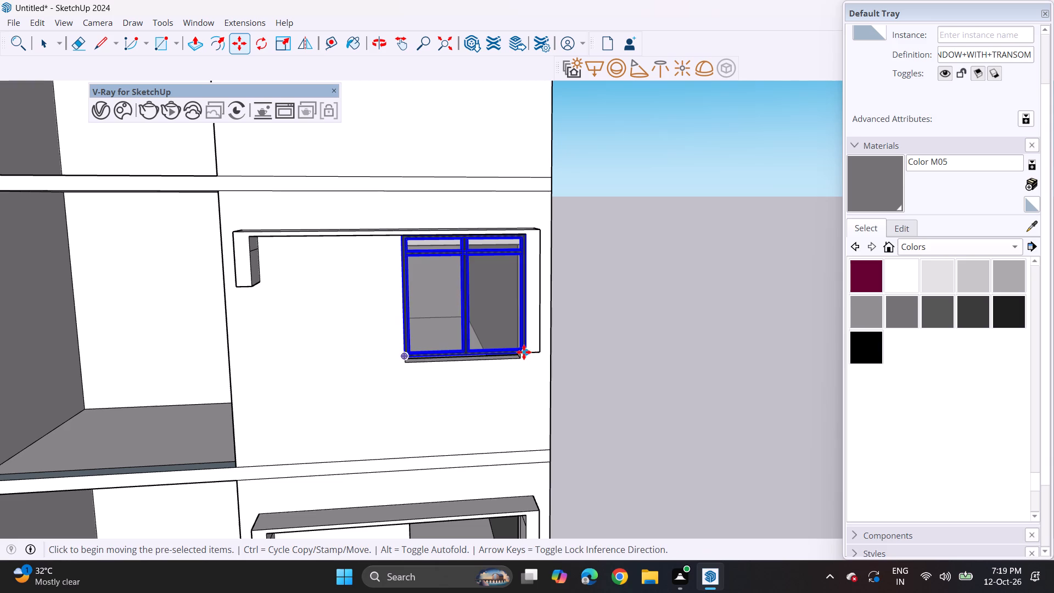
# Move the new copy down and into the wall so its bottom corner meets the opening's matching bottom corner.
pyautogui.click(524, 352)
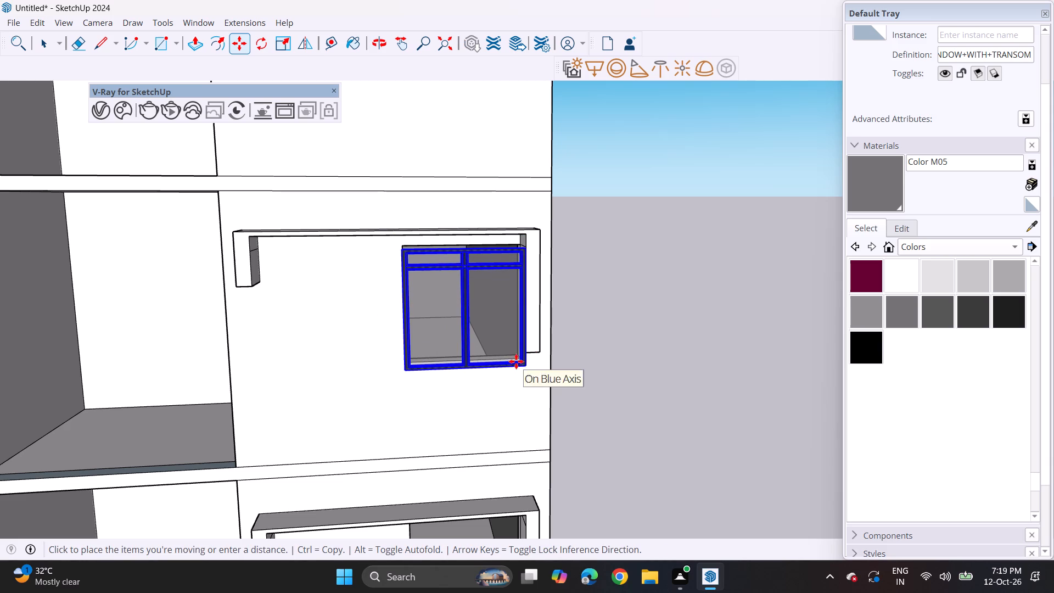
pyautogui.click(516, 359)
pyautogui.moveTo(484, 388); pyautogui.dragTo(670, 331, button='middle')
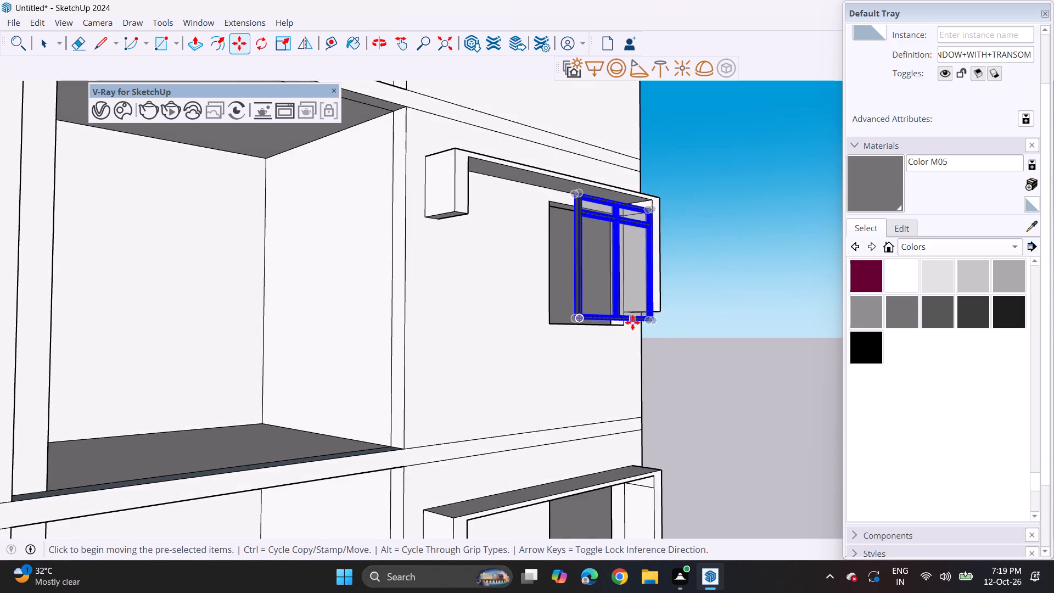
pyautogui.scroll(2, 632, 322)
pyautogui.moveTo(579, 319); pyautogui.dragTo(640, 348, button='middle')
pyautogui.click(576, 328)
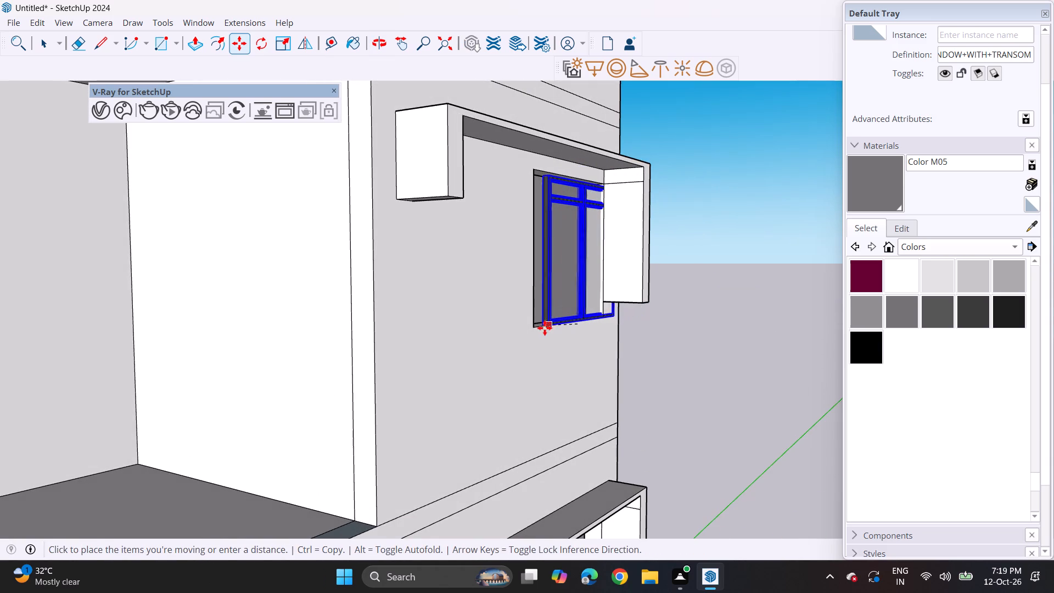
pyautogui.click(540, 328)
# Copy the aligned window by its bottom corner into the wide-hood openings of the next two floors down.
pyautogui.moveTo(520, 344); pyautogui.dragTo(218, 340, button='middle')
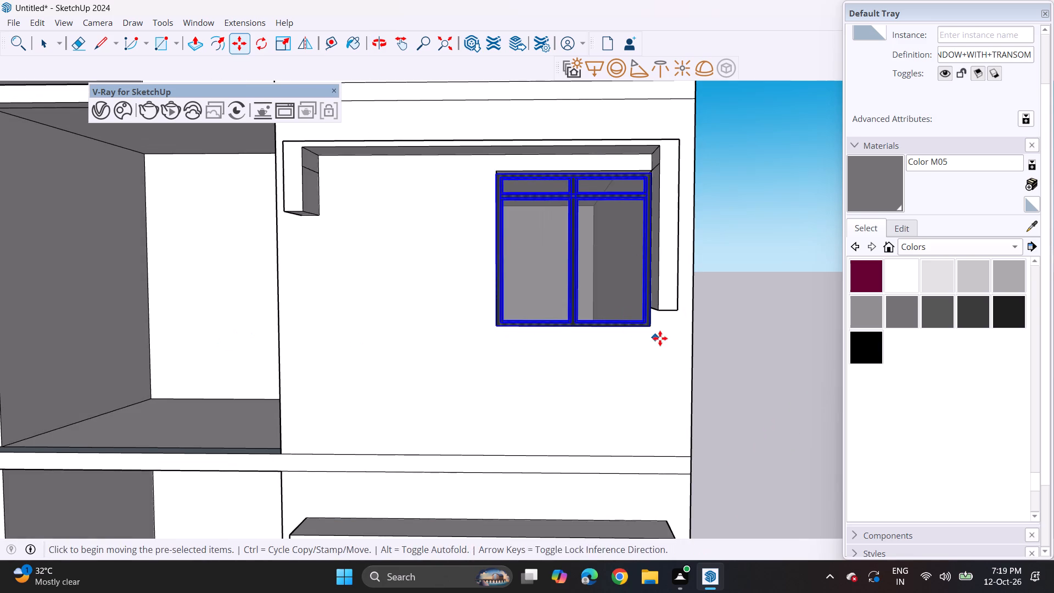
pyautogui.click(657, 328)
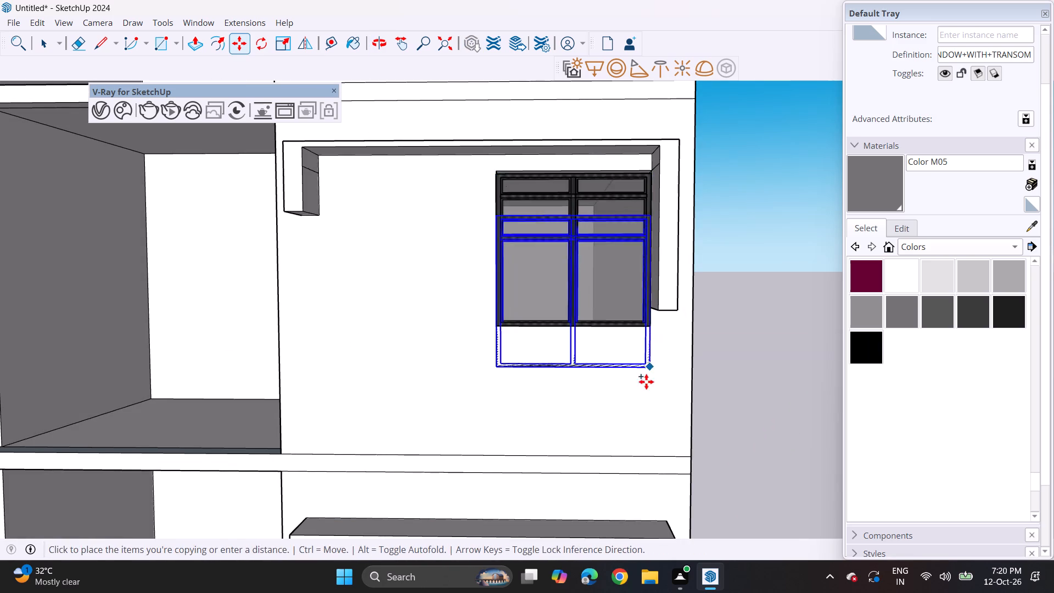
pyautogui.keyDown('shift'); pyautogui.moveTo(646, 383); pyautogui.dragTo(609, 136, button='middle'); pyautogui.keyUp('shift')
pyautogui.click(611, 450)
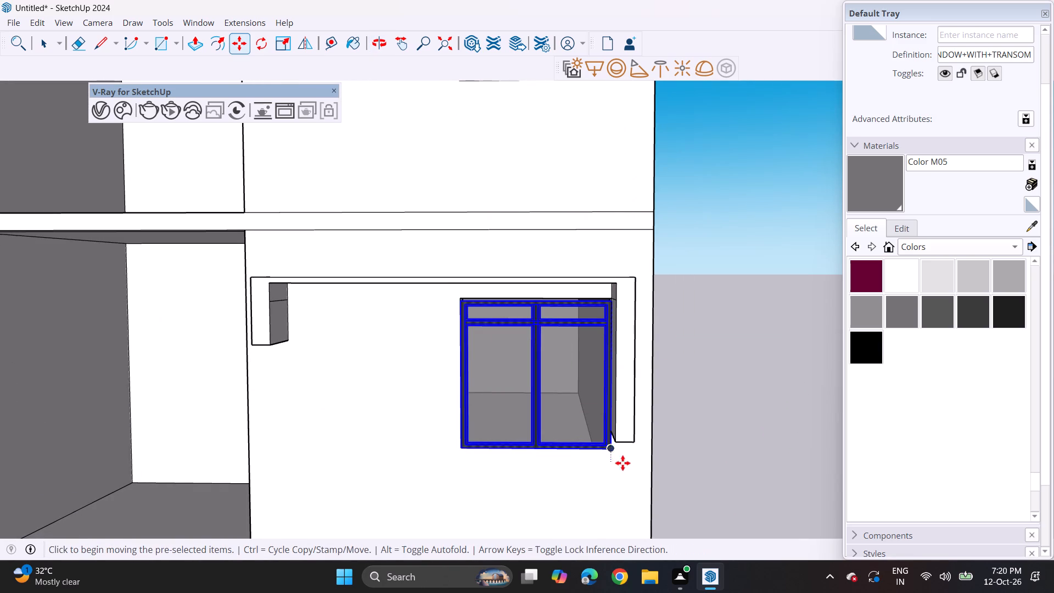
pyautogui.click(613, 453)
pyautogui.keyDown('shift'); pyautogui.moveTo(611, 483); pyautogui.dragTo(575, 150, button='middle'); pyautogui.keyUp('shift')
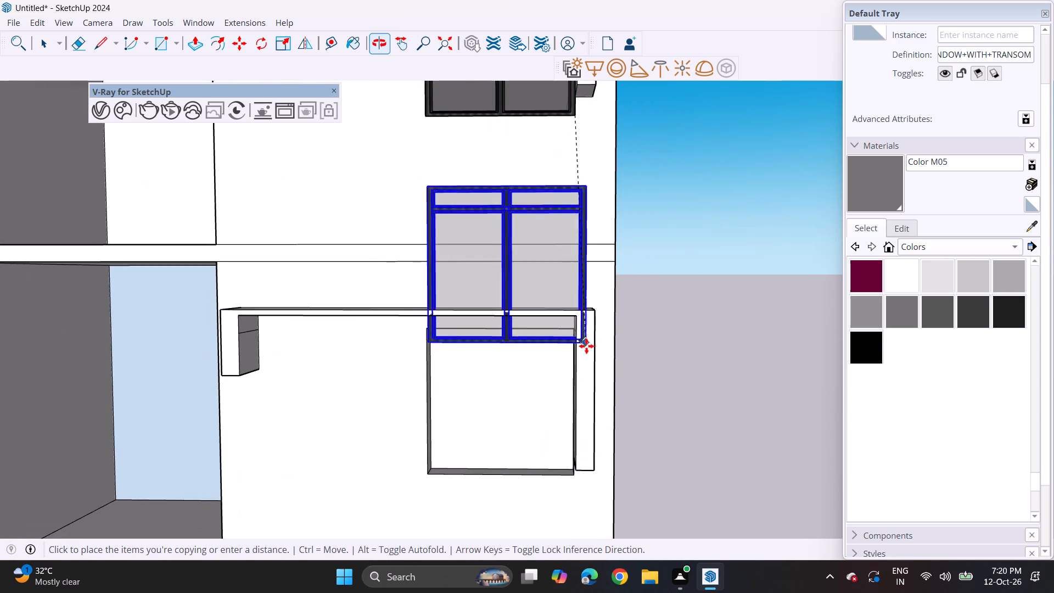
pyautogui.click(578, 477)
# Copy the window down to the next floor's wide-hood opening and align its bottom corner with the opening's corner.
pyautogui.click(575, 475)
pyautogui.keyDown('shift'); pyautogui.moveTo(586, 519); pyautogui.dragTo(557, 186, button='middle'); pyautogui.keyUp('shift')
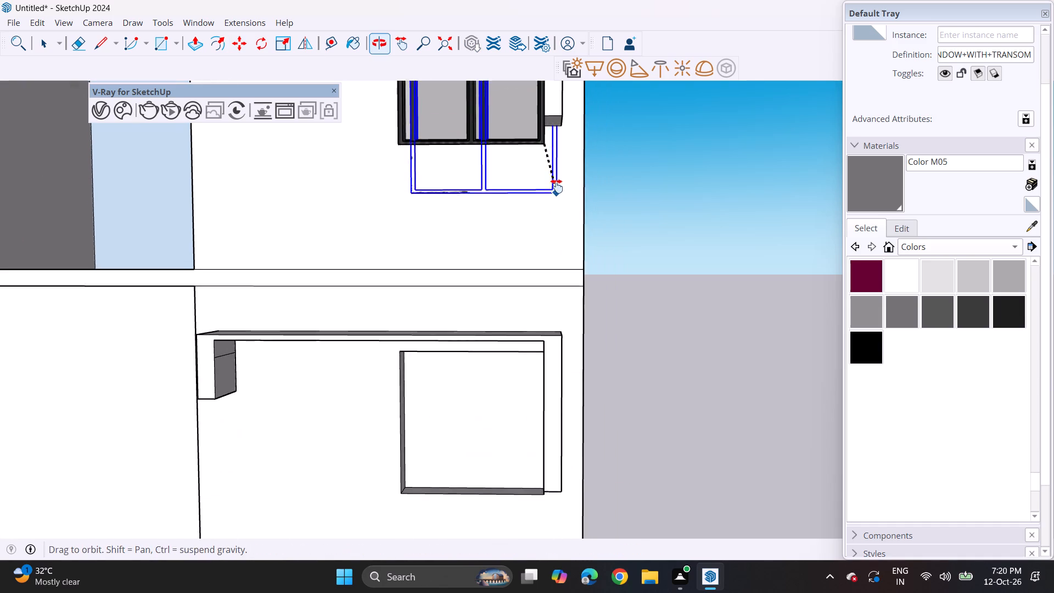
pyautogui.keyDown('shift'); pyautogui.moveTo(557, 186); pyautogui.dragTo(556, 181, button='middle'); pyautogui.keyUp('shift')
pyautogui.click(542, 488)
pyautogui.moveTo(515, 485); pyautogui.dragTo(551, 483, button='middle')
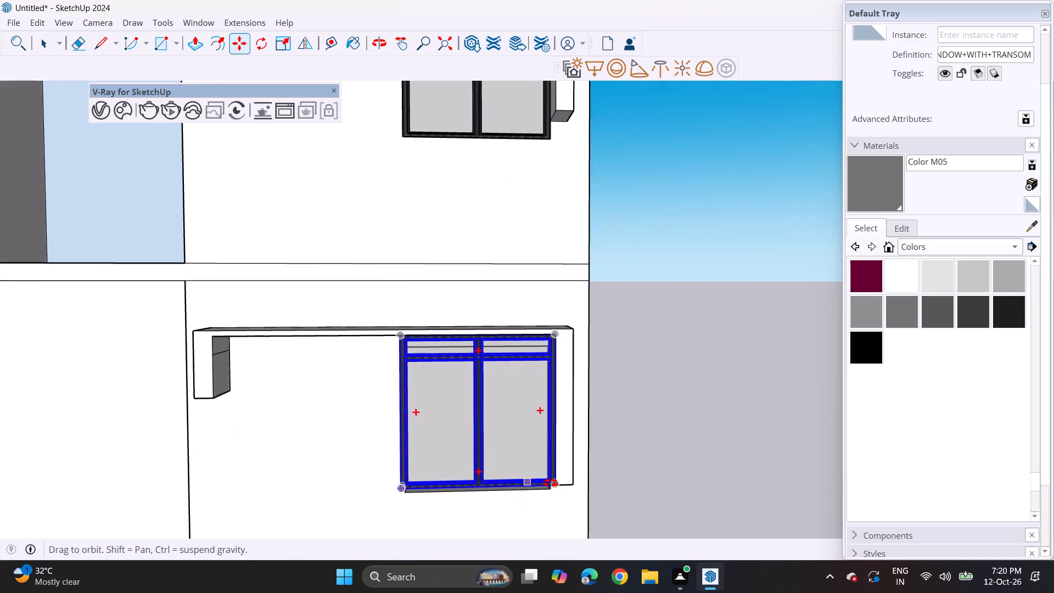
pyautogui.moveTo(551, 483); pyautogui.dragTo(585, 471, button='middle')
pyautogui.click(569, 482)
pyautogui.click(557, 491)
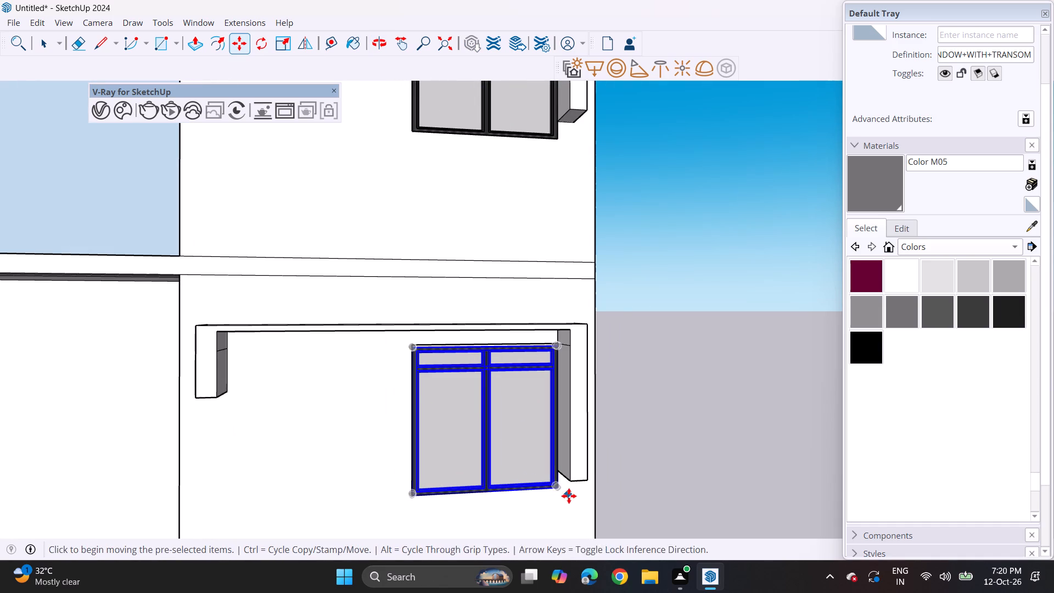
# Copy the window by its bottom corner into the lowest wide-hood opening, just above the ground floor.
pyautogui.scroll(-4, 563, 493)
pyautogui.keyDown('shift'); pyautogui.moveTo(563, 494); pyautogui.dragTo(452, 203, button='middle'); pyautogui.keyUp('shift')
pyautogui.click(449, 201)
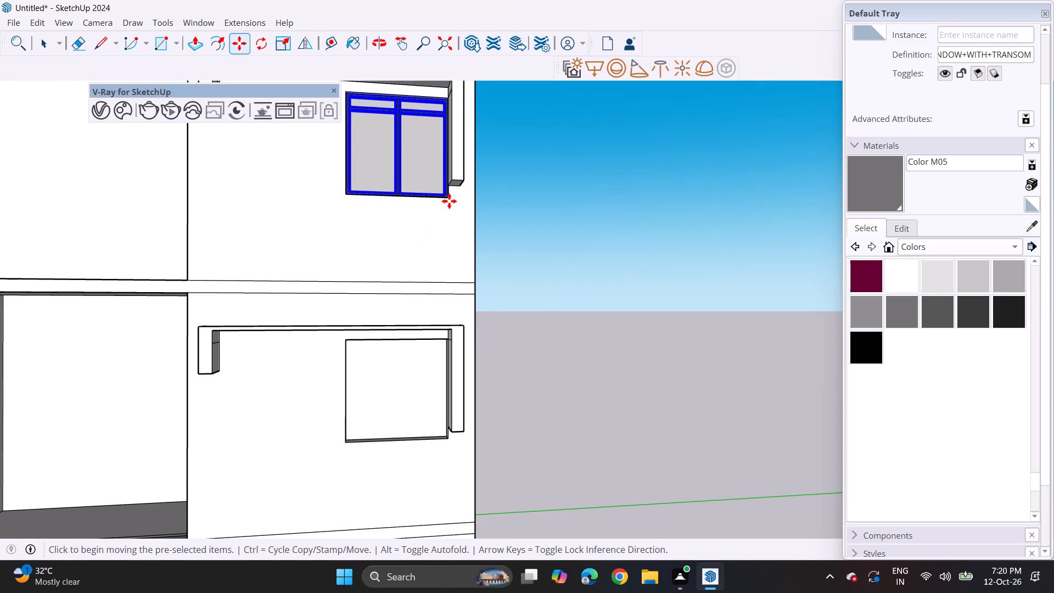
pyautogui.click(450, 441)
# Examine the whole tower from the front corner, checking the windows on every floor.
pyautogui.moveTo(463, 445); pyautogui.dragTo(444, 292, button='middle')
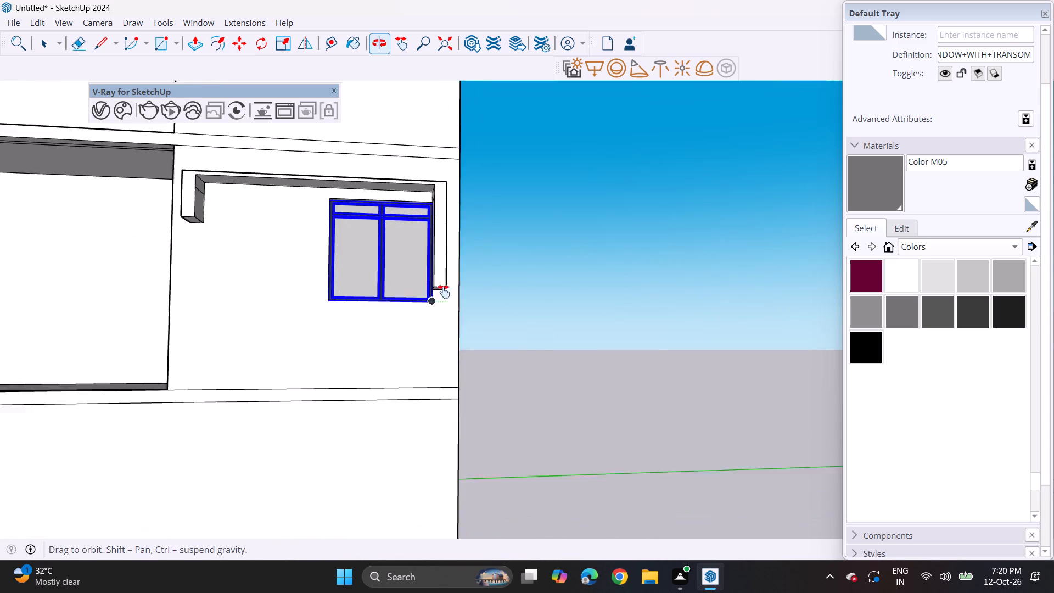
pyautogui.moveTo(444, 292); pyautogui.dragTo(448, 248, button='middle')
pyautogui.scroll(-6, 447, 233)
pyautogui.moveTo(245, 282); pyautogui.dragTo(439, 307, button='middle')
pyautogui.scroll(-7, 425, 267)
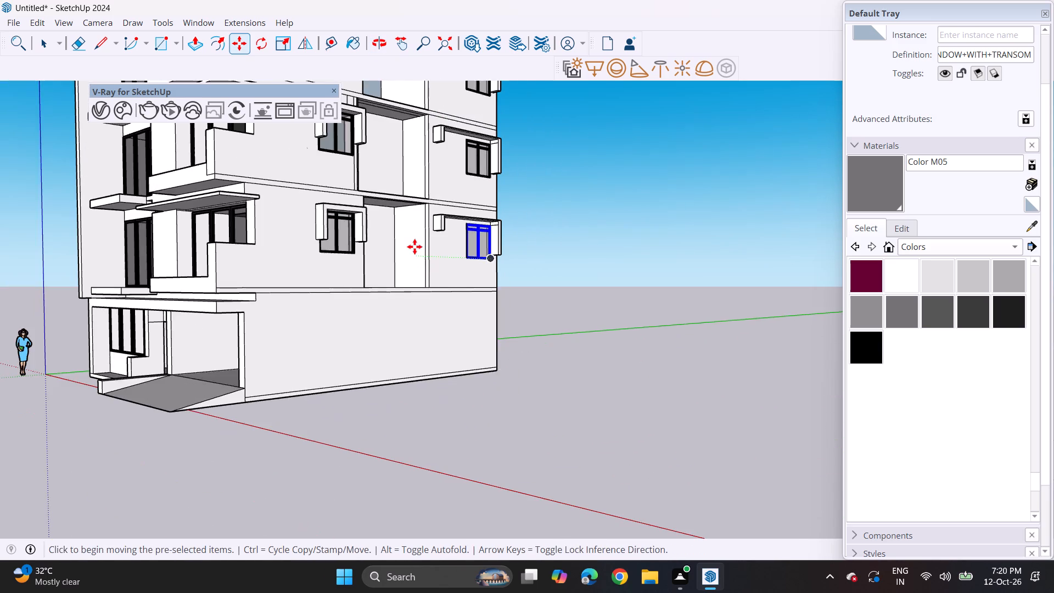
pyautogui.keyDown('shift'); pyautogui.moveTo(417, 249); pyautogui.dragTo(564, 310, button='middle'); pyautogui.keyUp('shift')
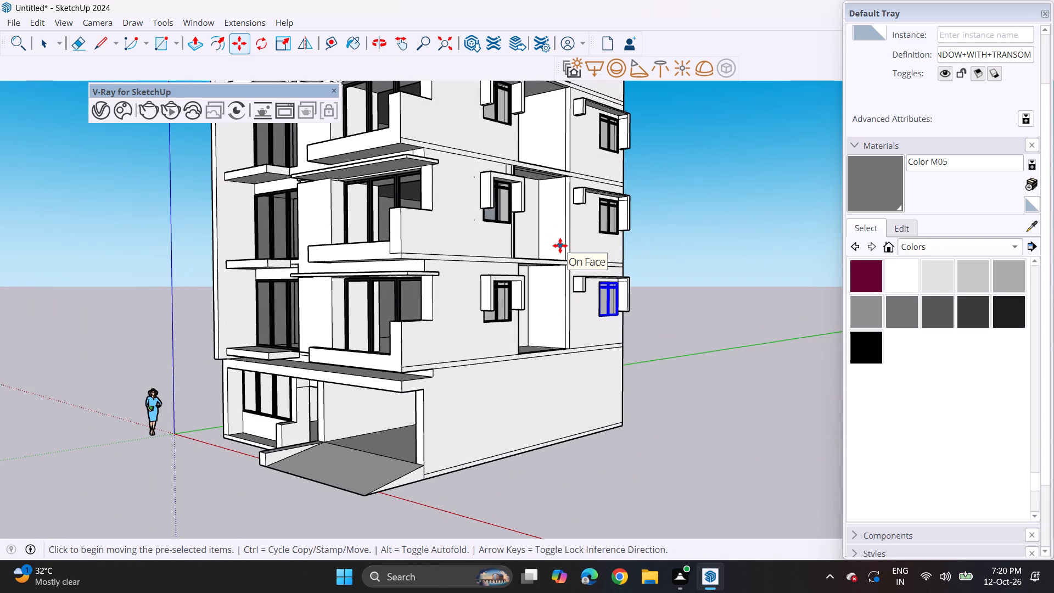
pyautogui.scroll(-2, 557, 312)
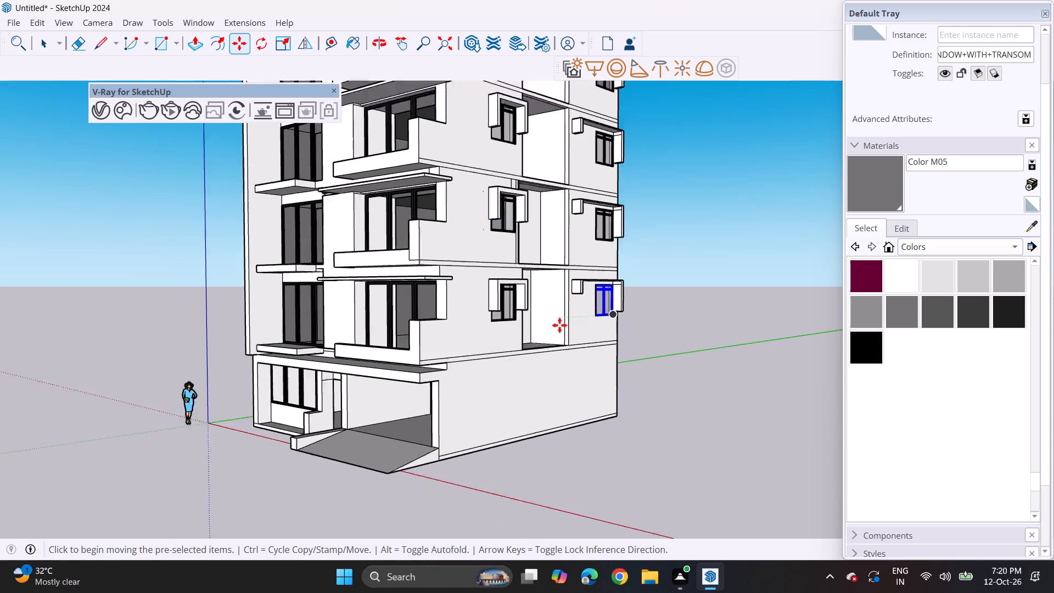
pyautogui.scroll(-1, 559, 325)
pyautogui.keyDown('shift'); pyautogui.moveTo(554, 339); pyautogui.dragTo(672, 387, button='middle'); pyautogui.keyUp('shift')
pyautogui.scroll(-4, 619, 365)
pyautogui.keyDown('shift'); pyautogui.moveTo(616, 399); pyautogui.dragTo(573, 412, button='middle'); pyautogui.keyUp('shift')
pyautogui.scroll(-4, 543, 422)
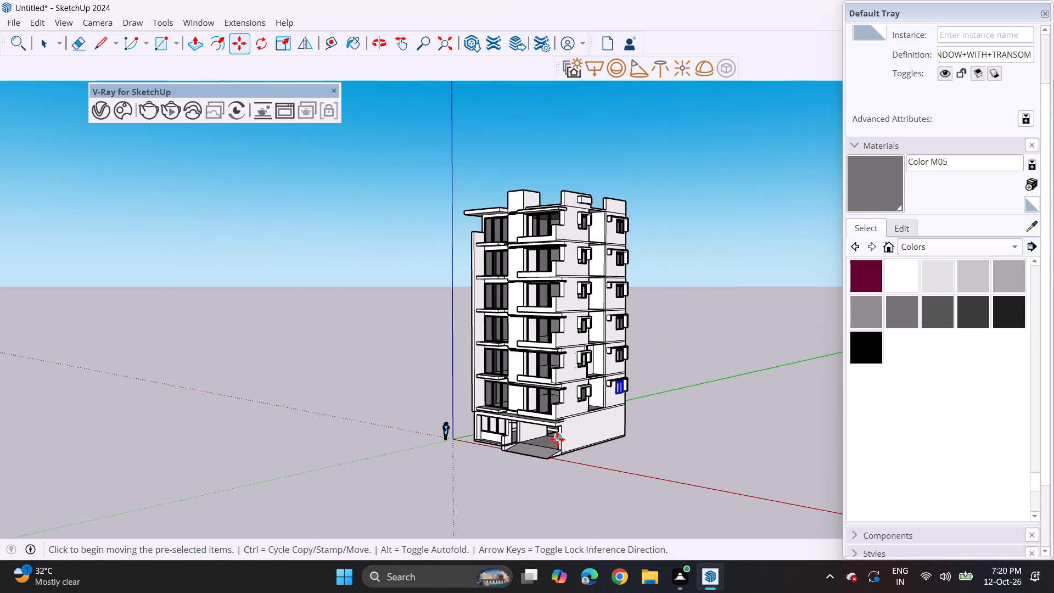
pyautogui.moveTo(545, 437); pyautogui.dragTo(544, 413, button='middle')
pyautogui.scroll(2, 556, 380)
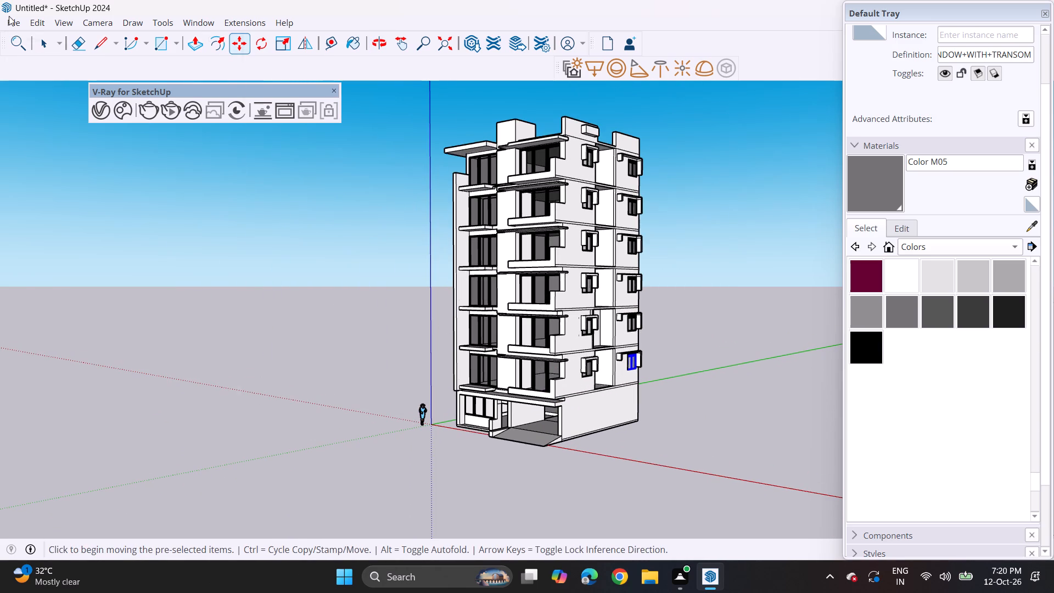
# Start importing a file from Downloads and look through the model files there for a balcony railing.
pyautogui.click(9, 16)
pyautogui.click(58, 221)
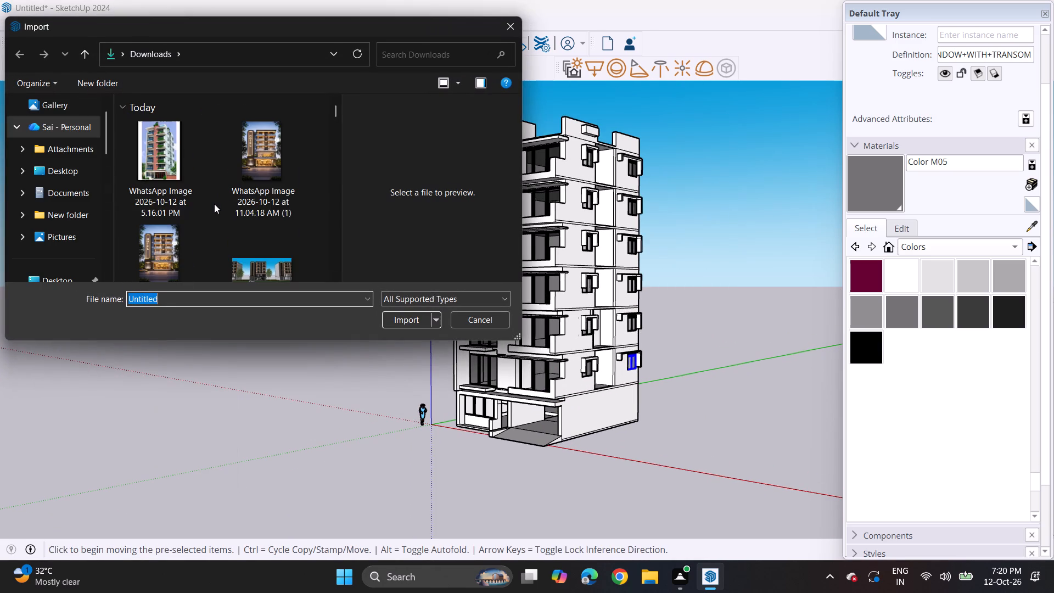
pyautogui.scroll(-8, 238, 197)
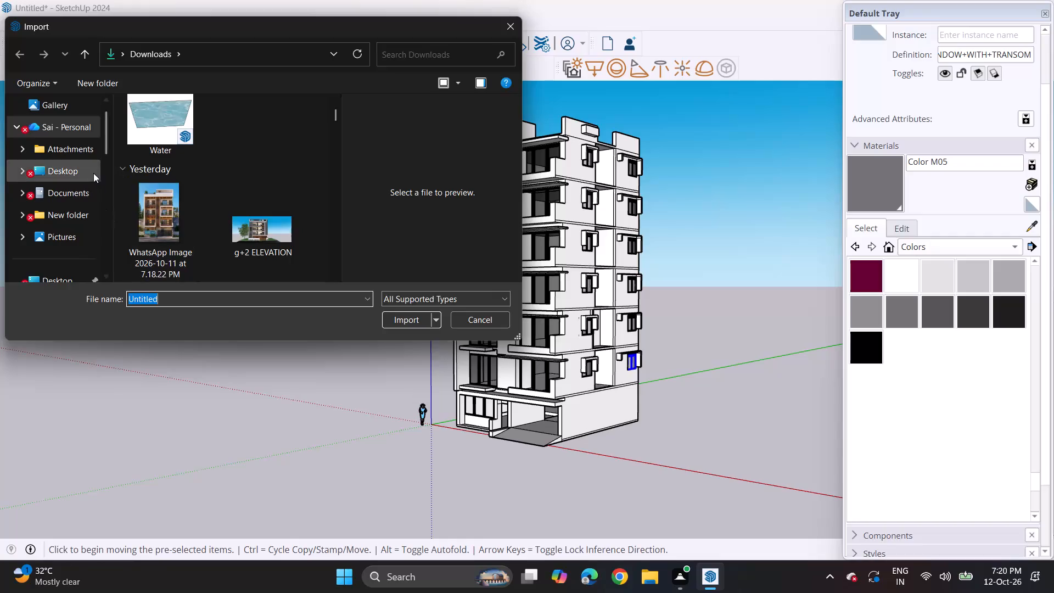
pyautogui.scroll(-1, 68, 209)
pyautogui.click(64, 259)
pyautogui.scroll(-2, 223, 209)
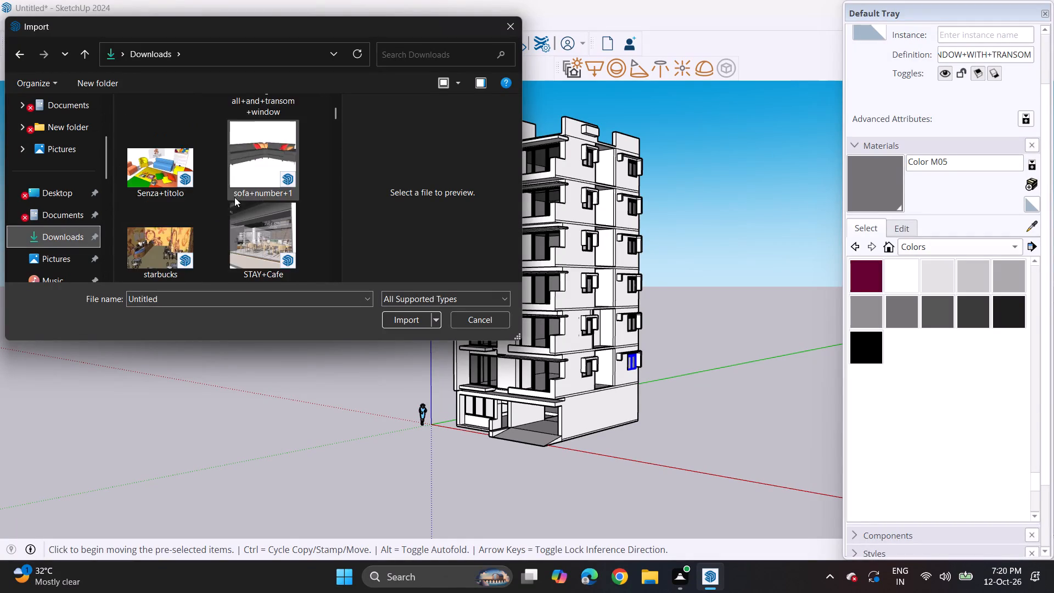
pyautogui.scroll(-12, 234, 197)
pyautogui.scroll(2, 229, 218)
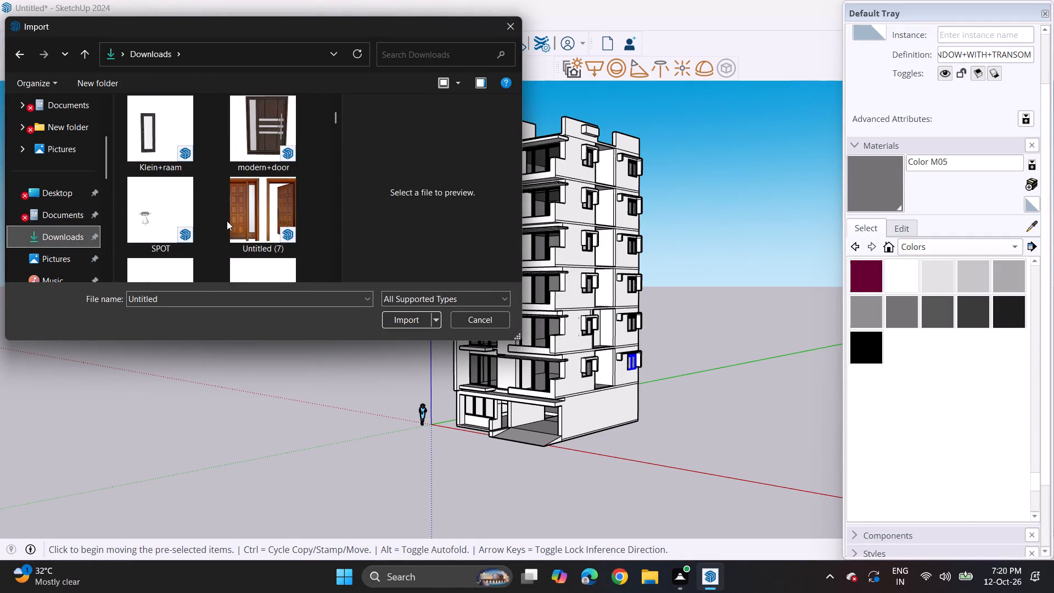
pyautogui.scroll(2, 227, 223)
pyautogui.scroll(-13, 225, 226)
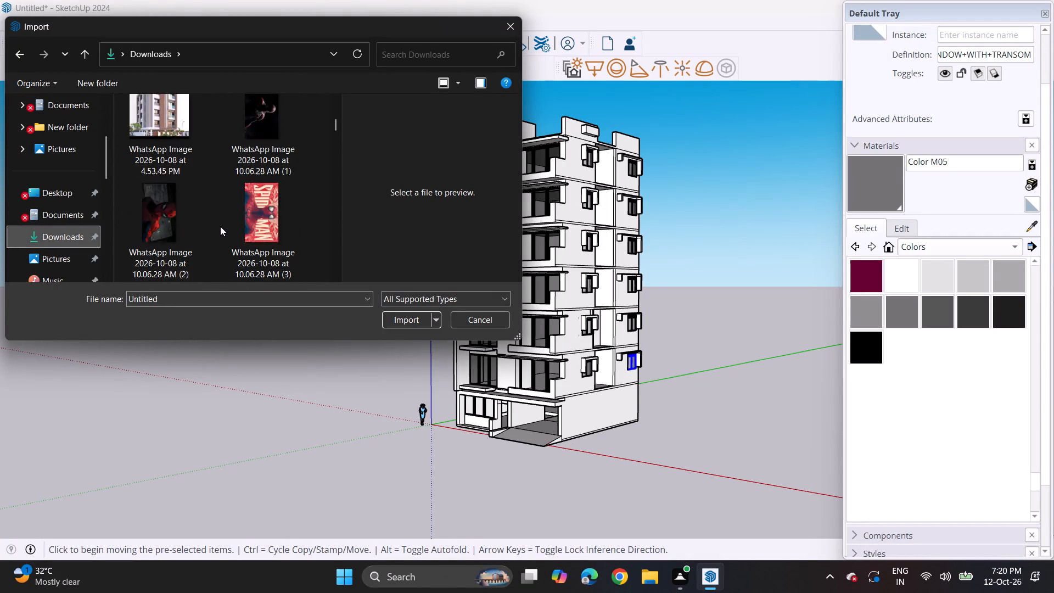
pyautogui.scroll(-10, 220, 226)
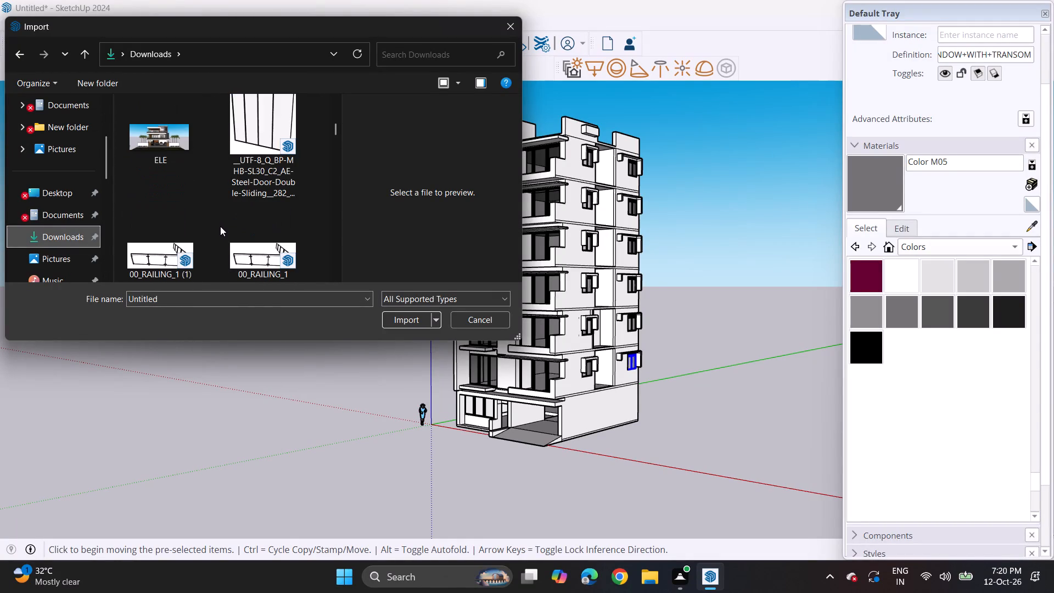
pyautogui.scroll(-6, 220, 226)
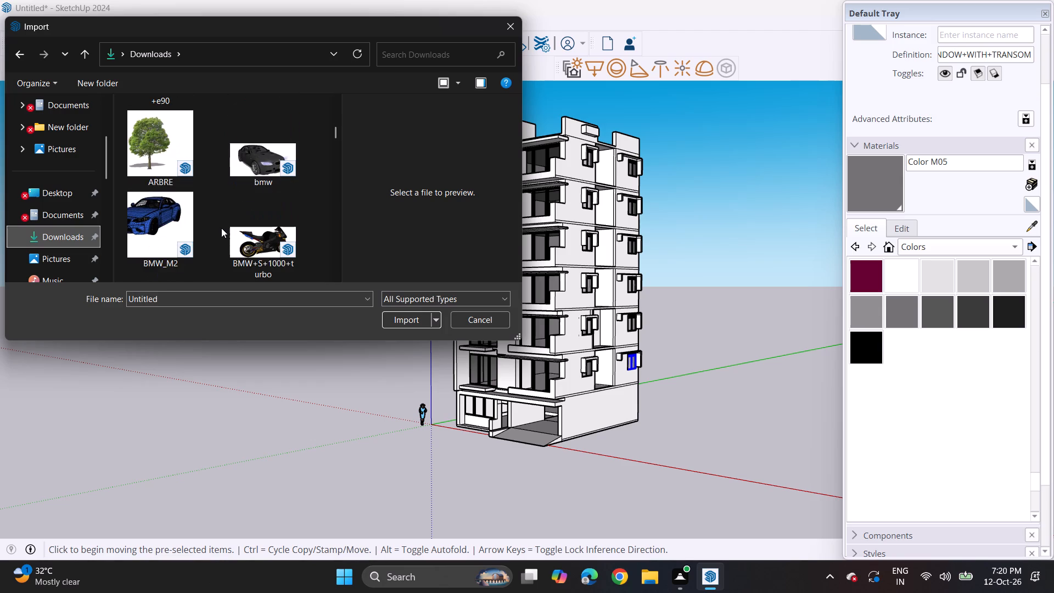
pyautogui.scroll(-7, 221, 228)
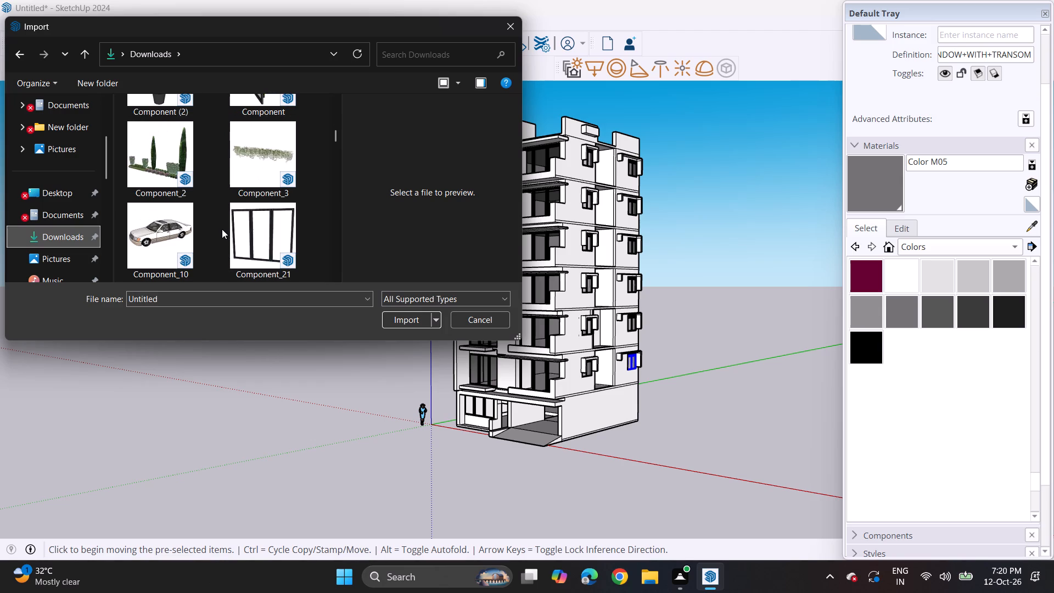
pyautogui.scroll(-6, 222, 229)
pyautogui.rightClick(222, 231)
pyautogui.scroll(-2, 222, 231)
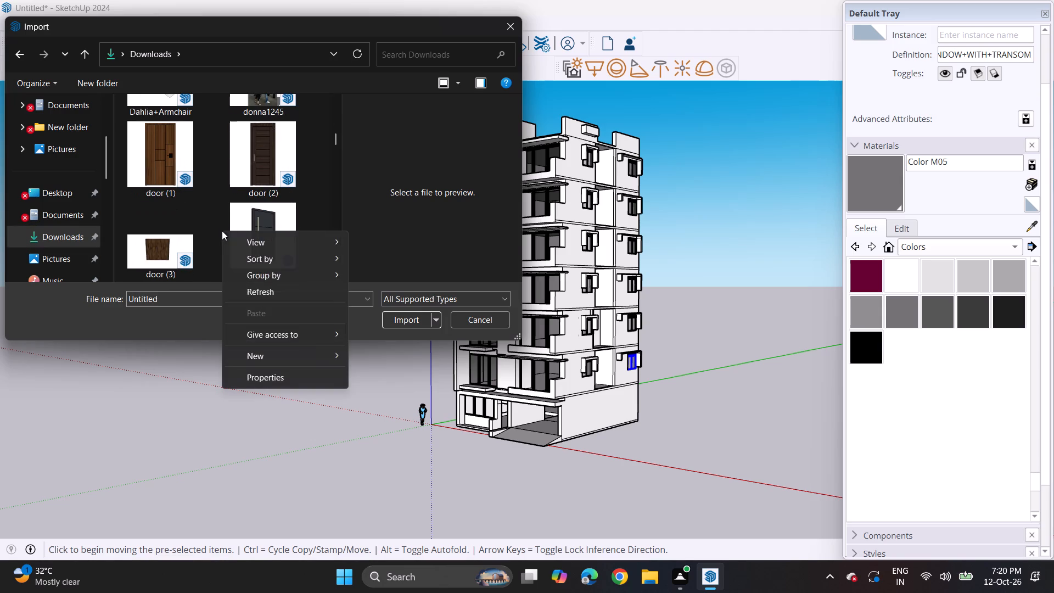
pyautogui.scroll(-6, 232, 208)
pyautogui.scroll(4, 257, 209)
pyautogui.click(323, 213)
pyautogui.scroll(-3, 260, 210)
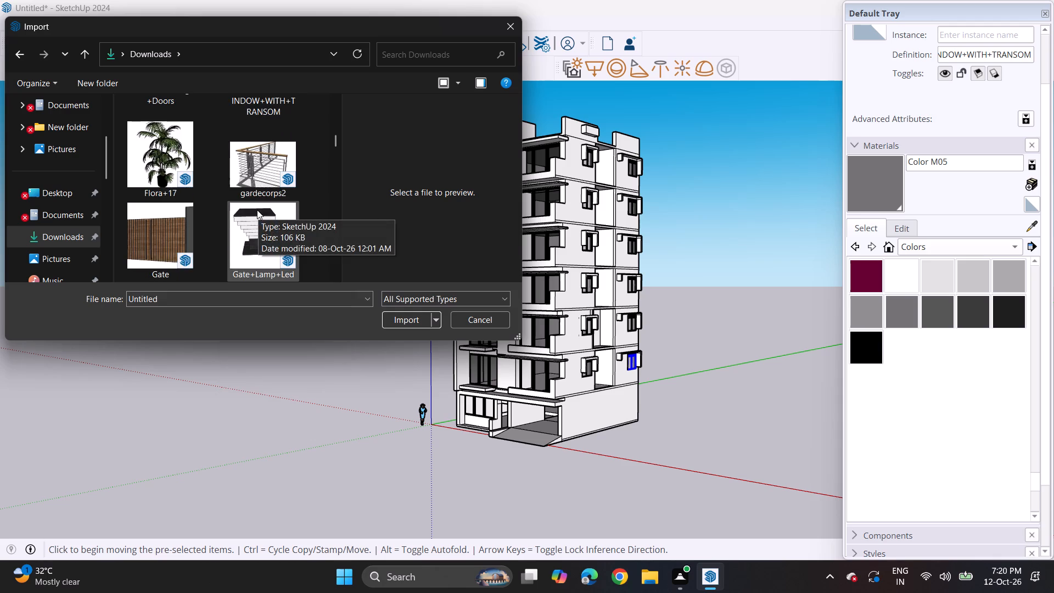
pyautogui.scroll(-10, 257, 210)
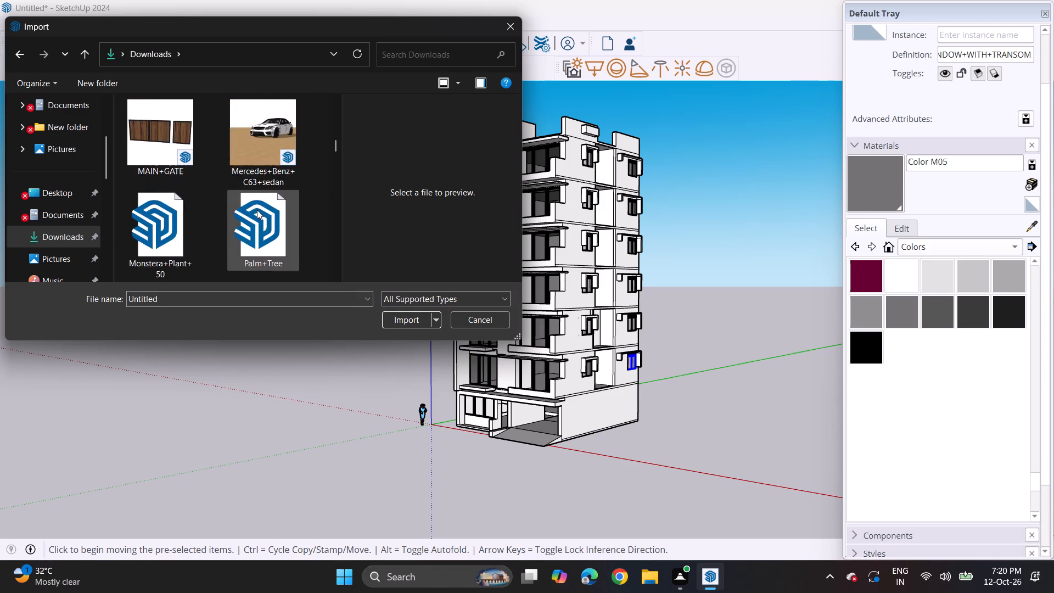
pyautogui.scroll(-9, 257, 210)
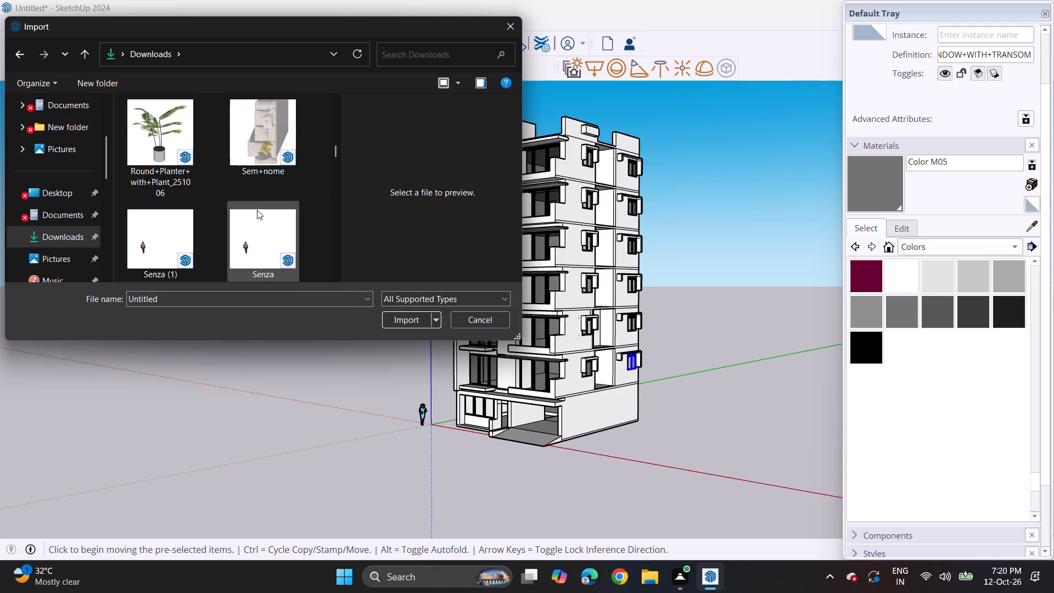
pyautogui.scroll(-4, 257, 210)
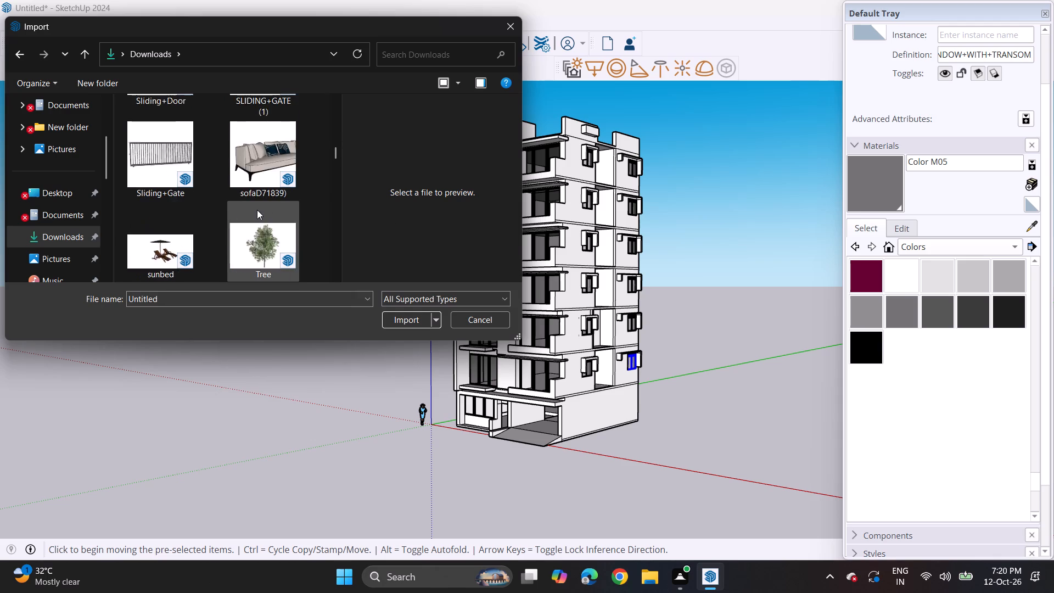
pyautogui.scroll(-5, 257, 210)
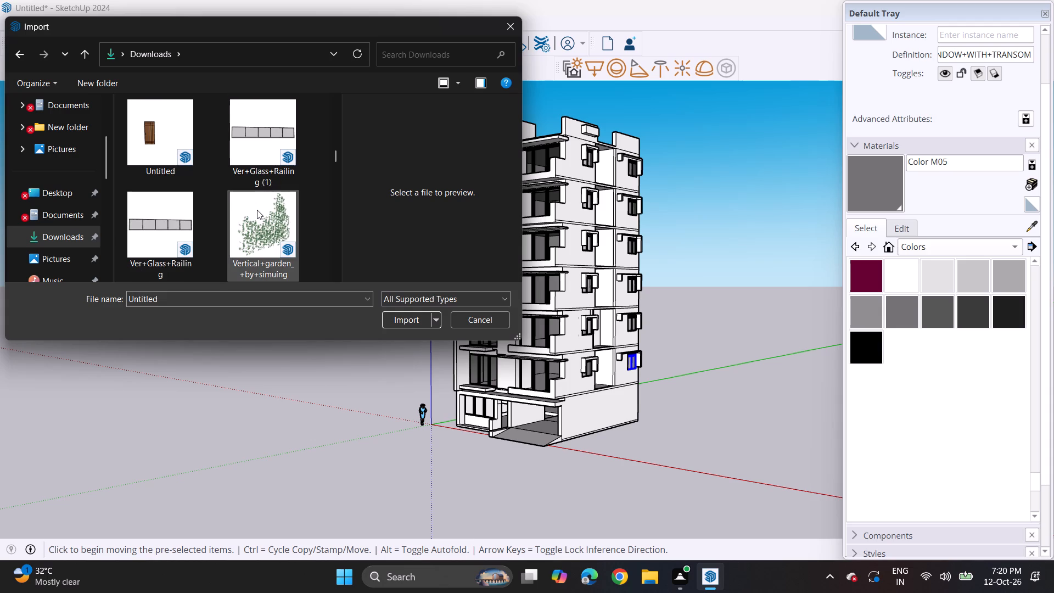
pyautogui.scroll(-2, 250, 207)
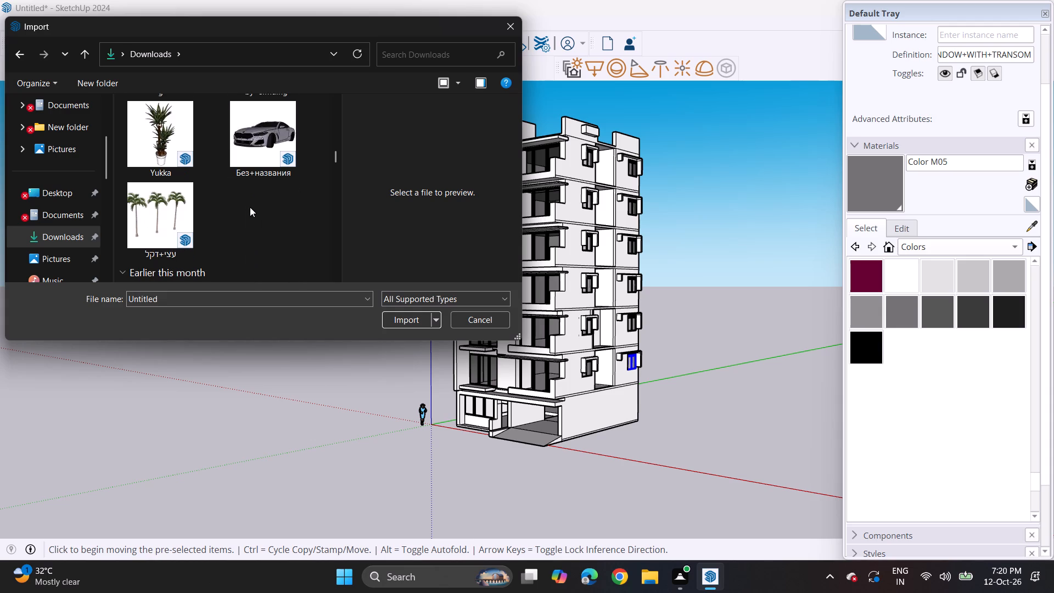
pyautogui.scroll(-2, 250, 207)
pyautogui.scroll(8, 251, 210)
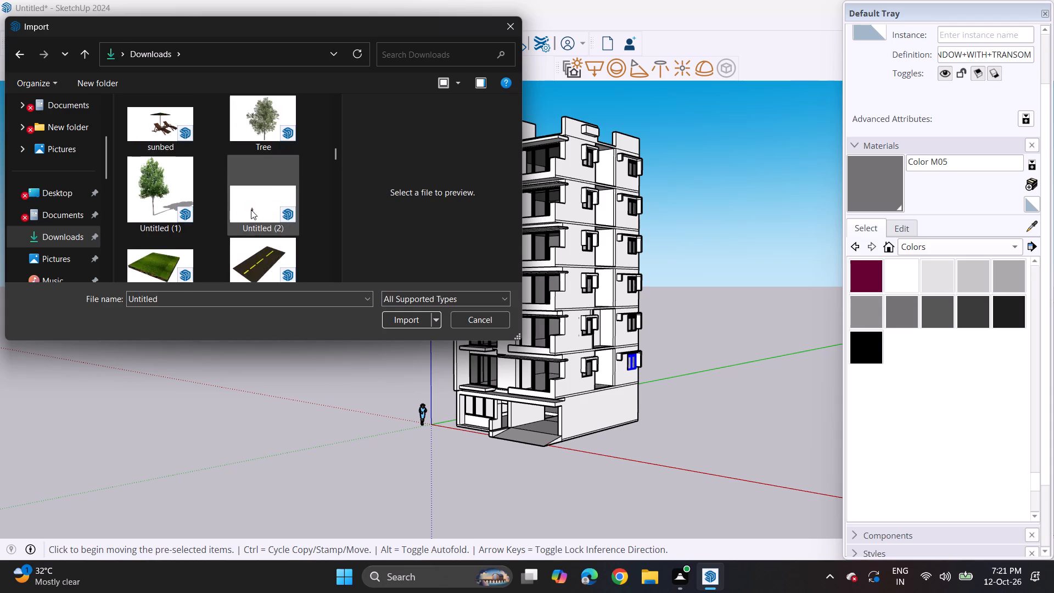
pyautogui.scroll(7, 251, 210)
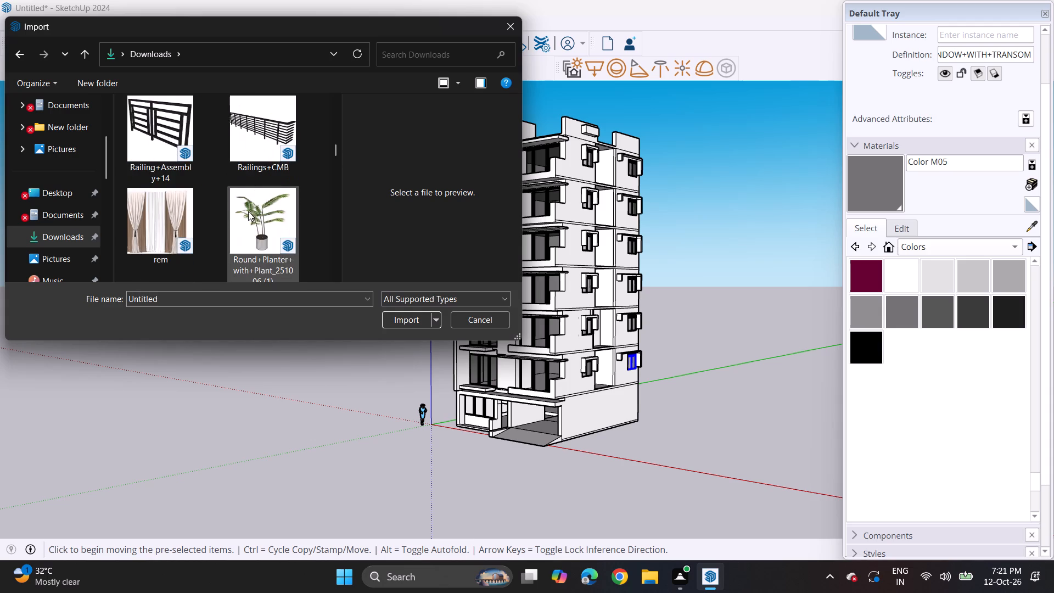
pyautogui.scroll(8, 248, 211)
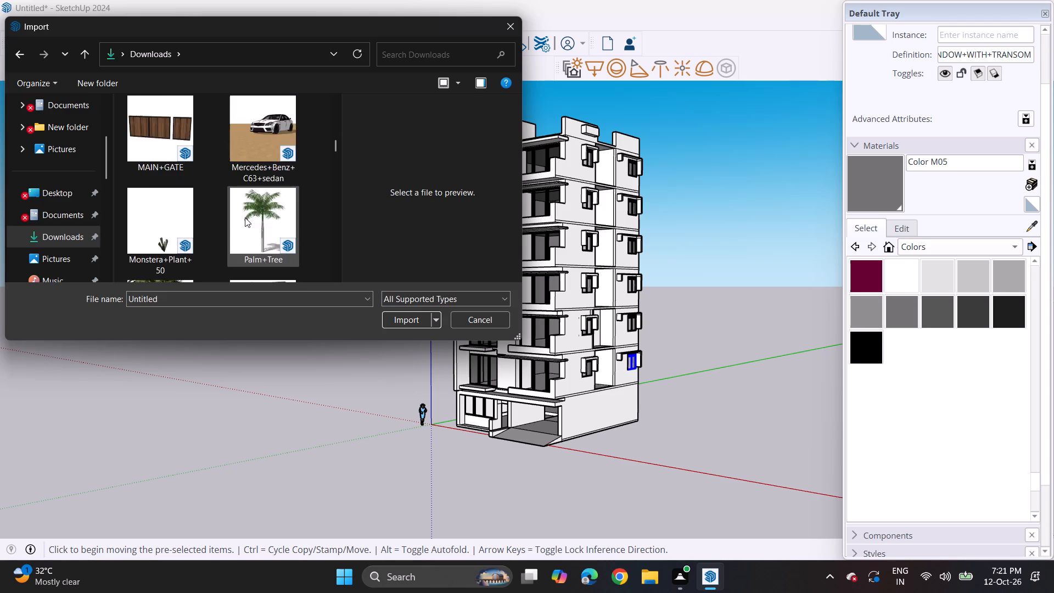
pyautogui.scroll(4, 245, 217)
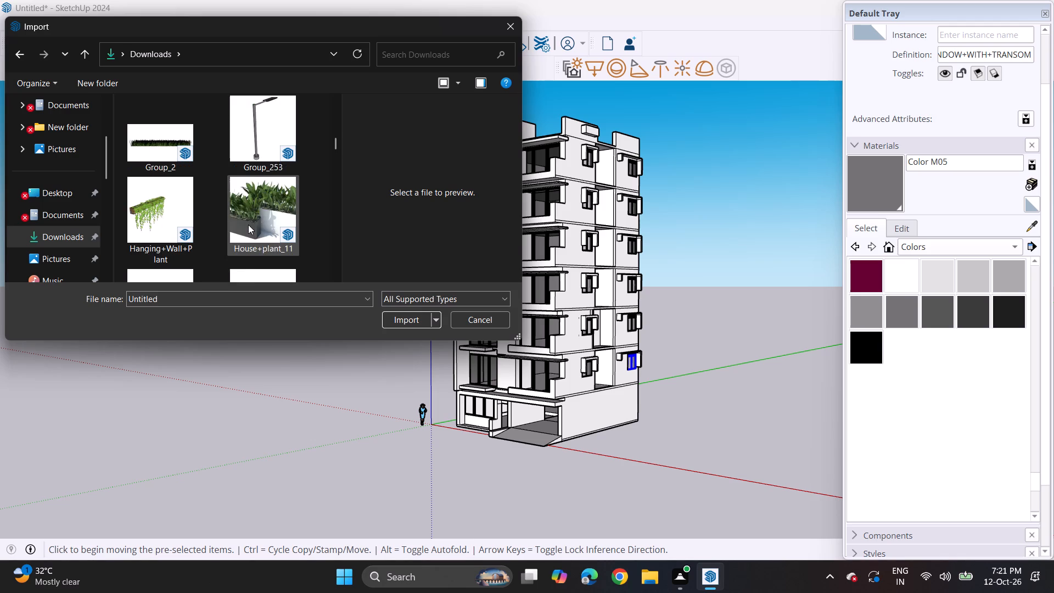
pyautogui.scroll(2, 248, 225)
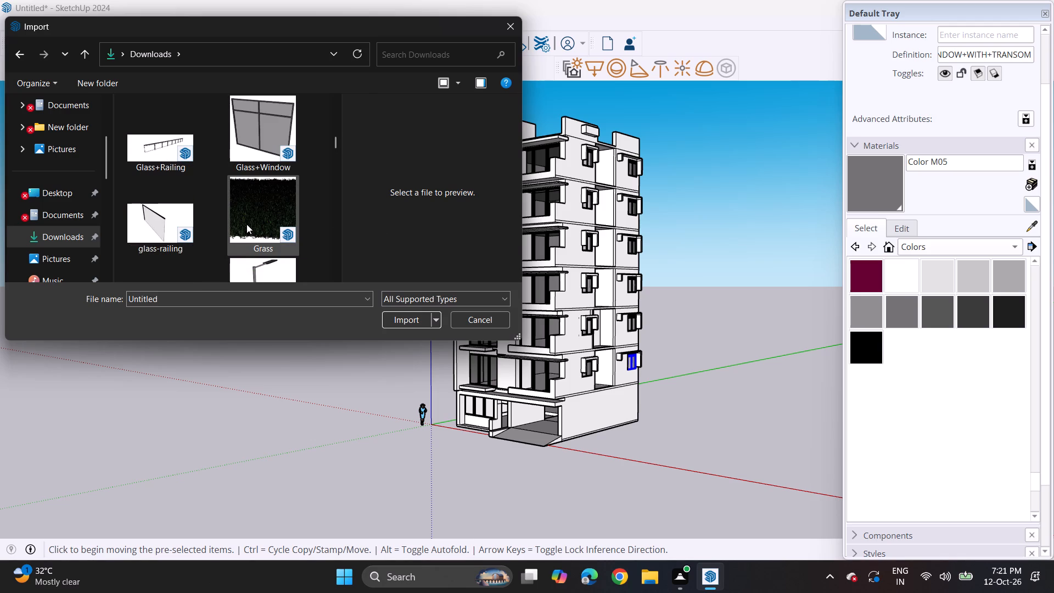
pyautogui.scroll(1, 245, 224)
# Import the Glass+Railing (2) model and place it along the front of the top floor's narrow balcony beside the side wall.
pyautogui.click(263, 133)
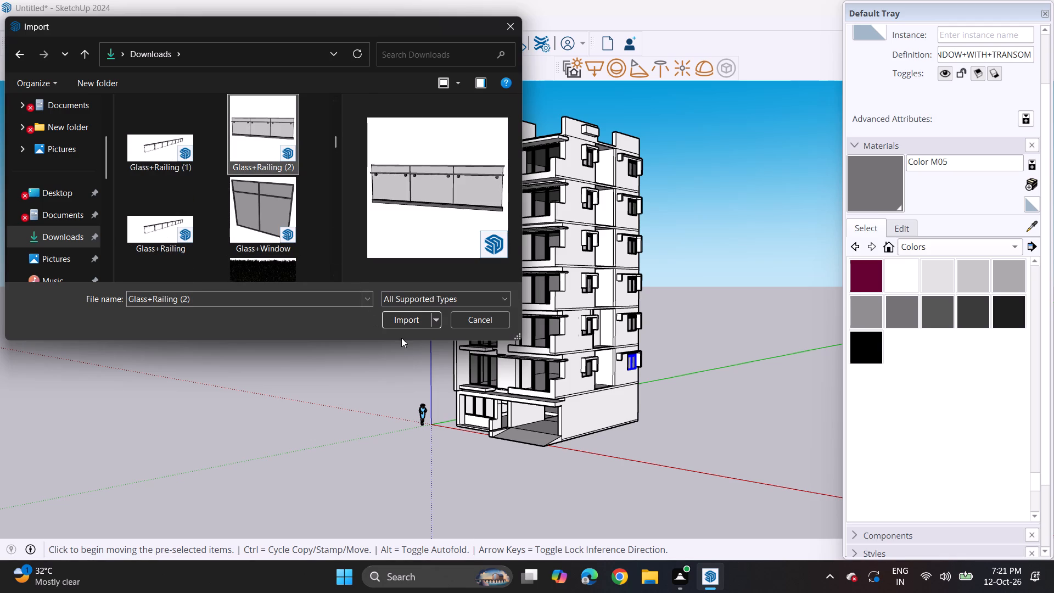
pyautogui.click(402, 322)
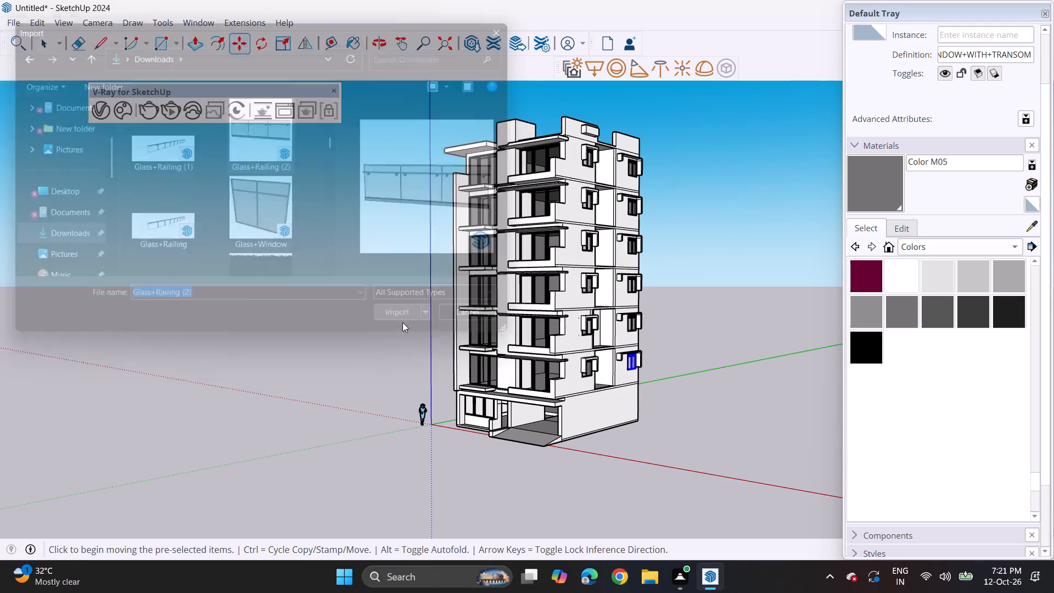
pyautogui.moveTo(447, 184); pyautogui.dragTo(690, 264, button='middle')
pyautogui.scroll(4, 486, 221)
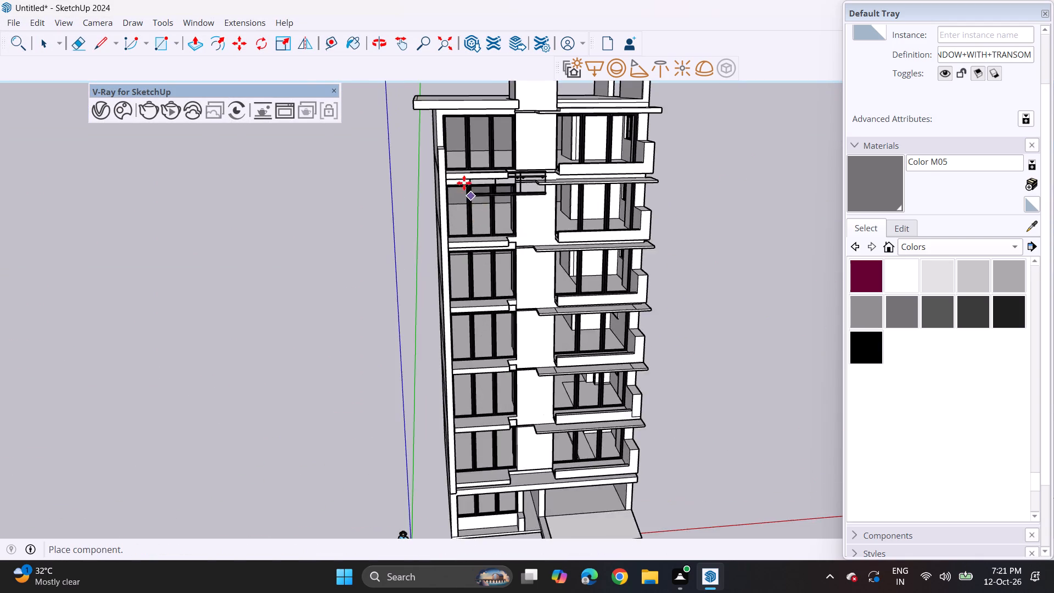
pyautogui.scroll(7, 462, 176)
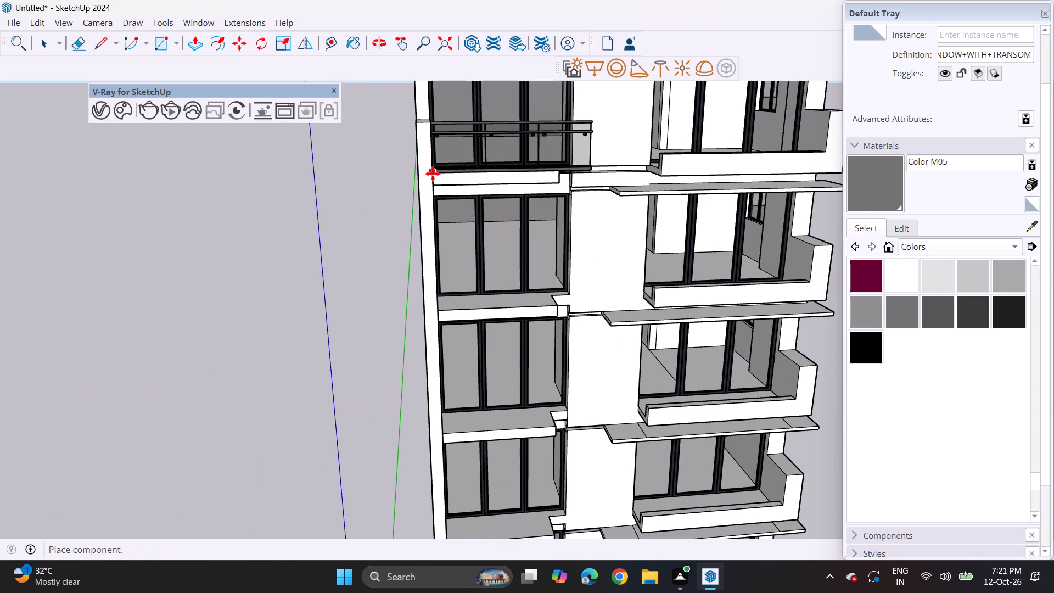
pyautogui.click(433, 174)
# Scale the glass railing lengthwise to fit the front edge of the top-floor narrow balcony slab.
pyautogui.moveTo(531, 182); pyautogui.dragTo(257, 236, button='middle')
pyautogui.scroll(6, 384, 188)
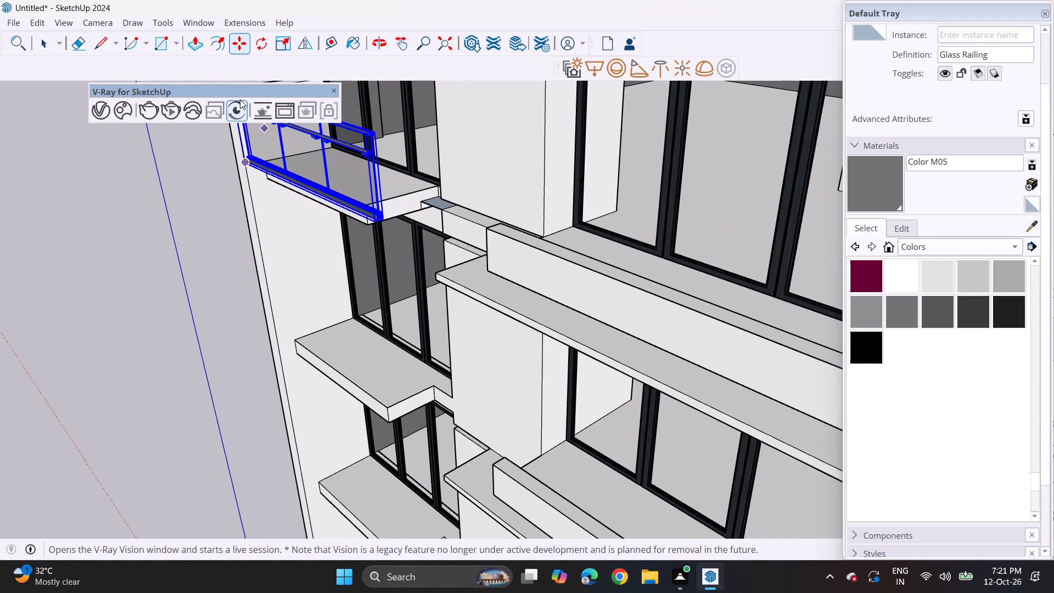
pyautogui.moveTo(278, 41); pyautogui.dragTo(284, 41)
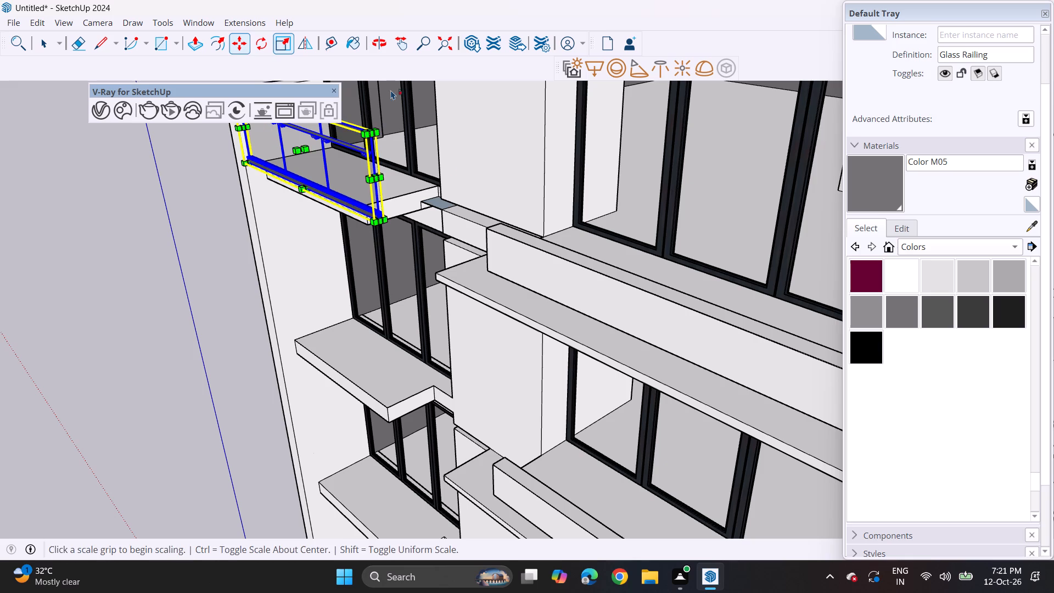
pyautogui.click(377, 182)
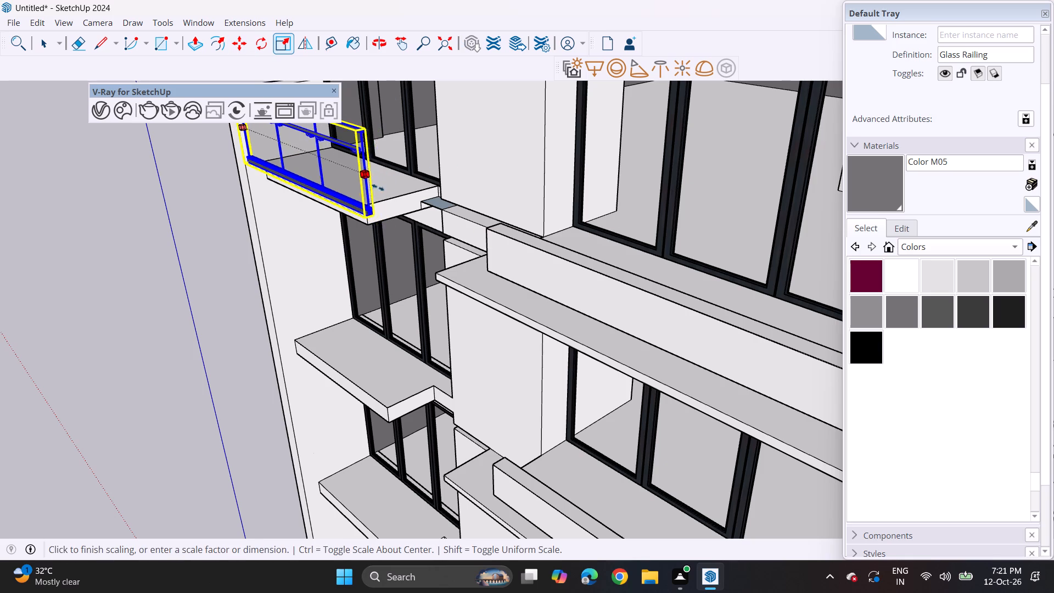
pyautogui.moveTo(385, 202); pyautogui.dragTo(278, 230, button='middle')
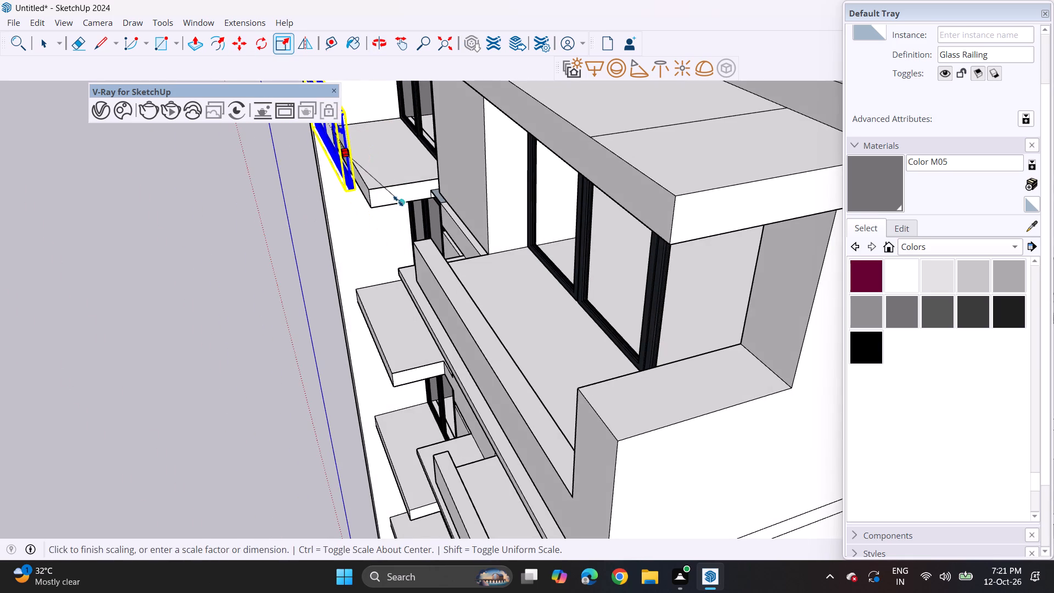
pyautogui.click(397, 202)
# Move the glass railing by its bottom end corner to align it with the balcony slab's outer corner.
pyautogui.moveTo(356, 191); pyautogui.dragTo(418, 137, button='middle')
pyautogui.scroll(2, 348, 197)
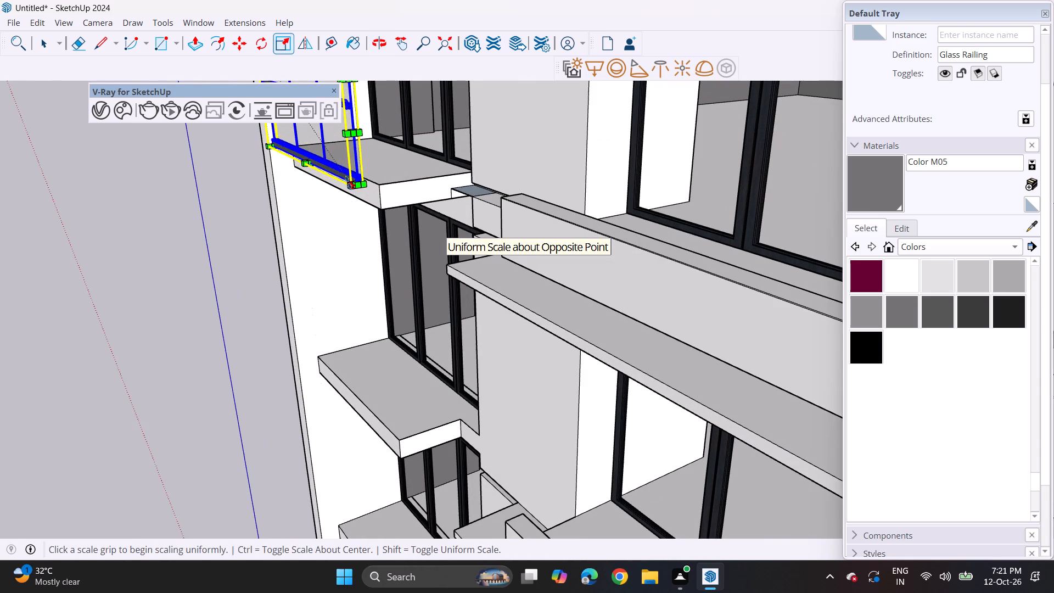
pyautogui.press('m')
pyautogui.click(352, 184)
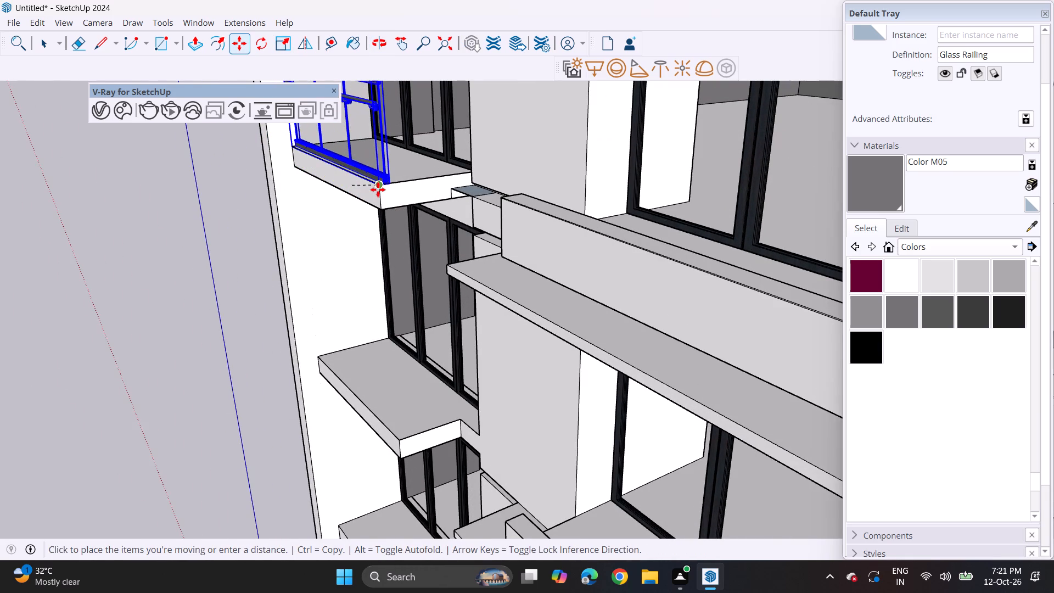
pyautogui.click(378, 189)
# Copy the glass railing by its bottom corner onto the matching narrow balconies of the next three floors down.
pyautogui.click(380, 190)
pyautogui.keyDown('shift'); pyautogui.moveTo(390, 370); pyautogui.dragTo(390, 238, button='middle'); pyautogui.keyUp('shift')
pyautogui.click(397, 283)
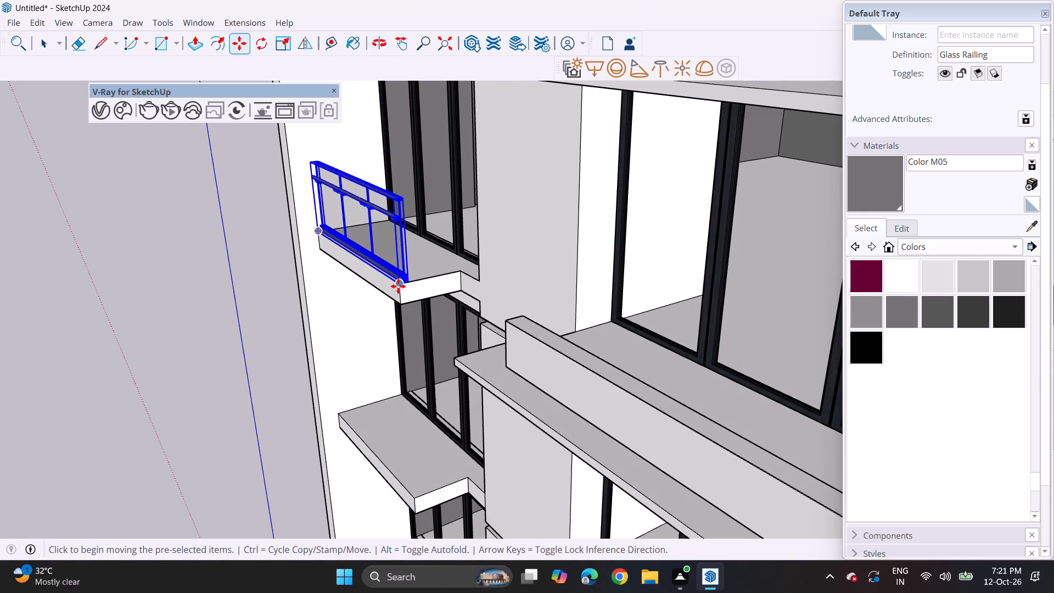
pyautogui.click(398, 286)
pyautogui.keyDown('shift'); pyautogui.moveTo(398, 380); pyautogui.dragTo(393, 265, button='middle'); pyautogui.keyUp('shift')
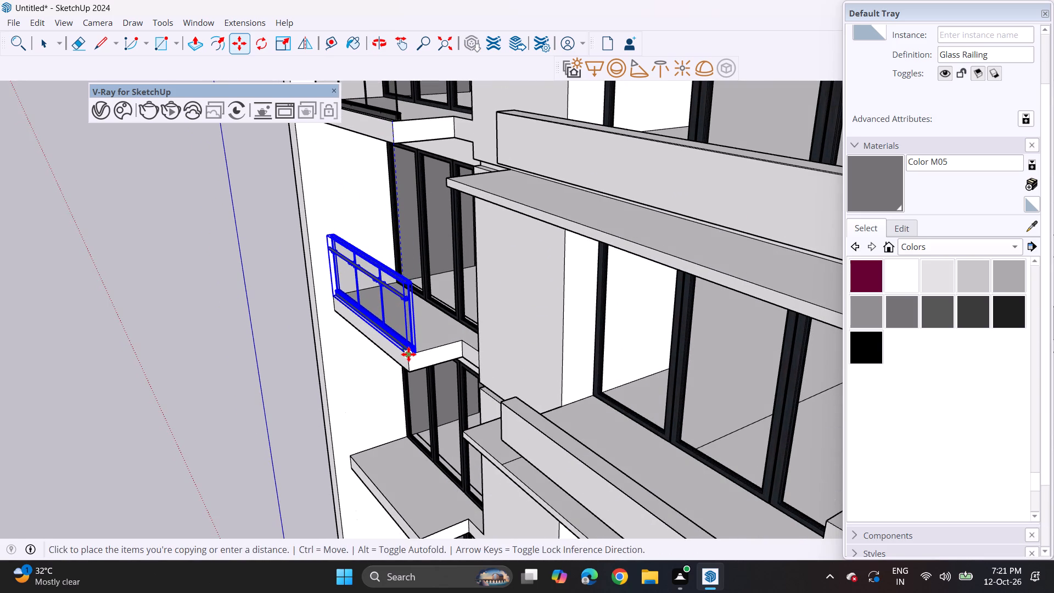
pyautogui.click(408, 355)
pyautogui.click(408, 359)
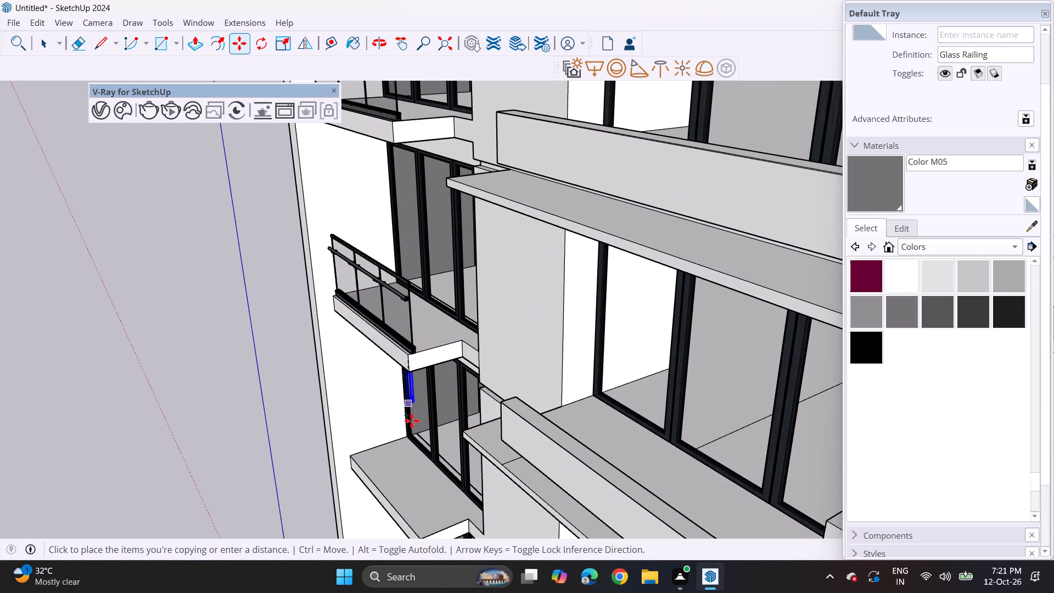
pyautogui.keyDown('shift'); pyautogui.moveTo(412, 421); pyautogui.dragTo(407, 254, button='middle'); pyautogui.keyUp('shift')
pyautogui.click(415, 336)
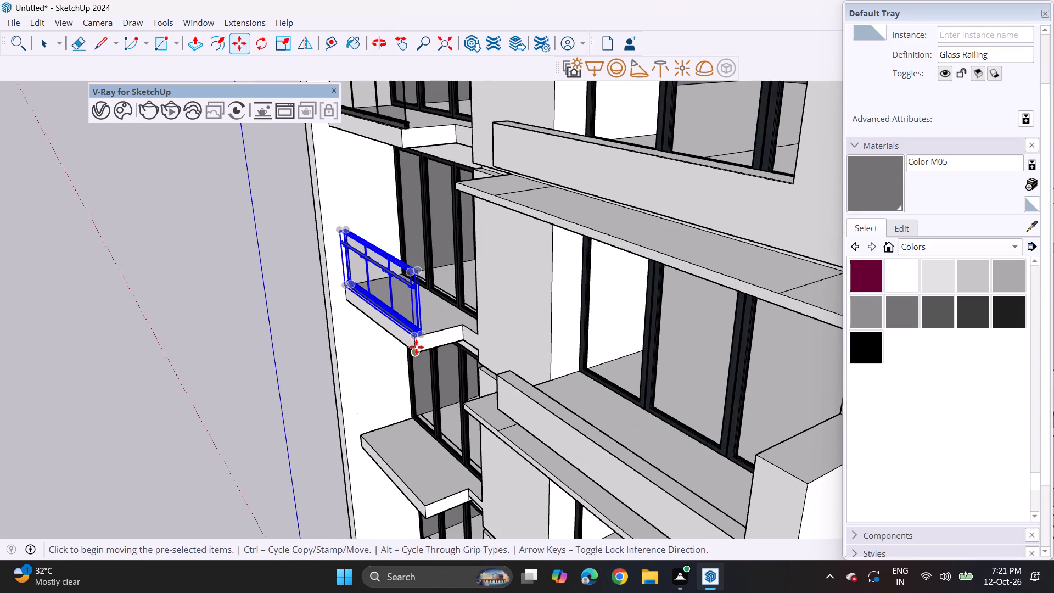
# Copy the glass railing by its bottom corner onto the narrow balconies of the two lowest balcony floors.
pyautogui.click(416, 342)
pyautogui.keyDown('shift'); pyautogui.moveTo(414, 407); pyautogui.dragTo(391, 256, button='middle'); pyautogui.keyUp('shift')
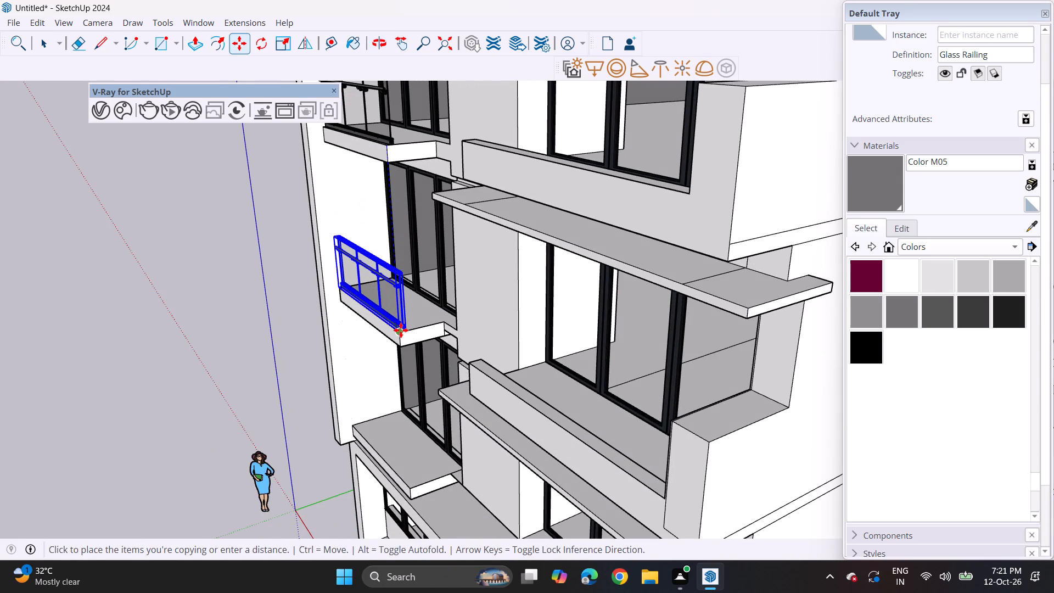
pyautogui.click(401, 330)
pyautogui.click(400, 334)
pyautogui.keyDown('shift'); pyautogui.moveTo(402, 387); pyautogui.dragTo(401, 356, button='middle'); pyautogui.keyUp('shift')
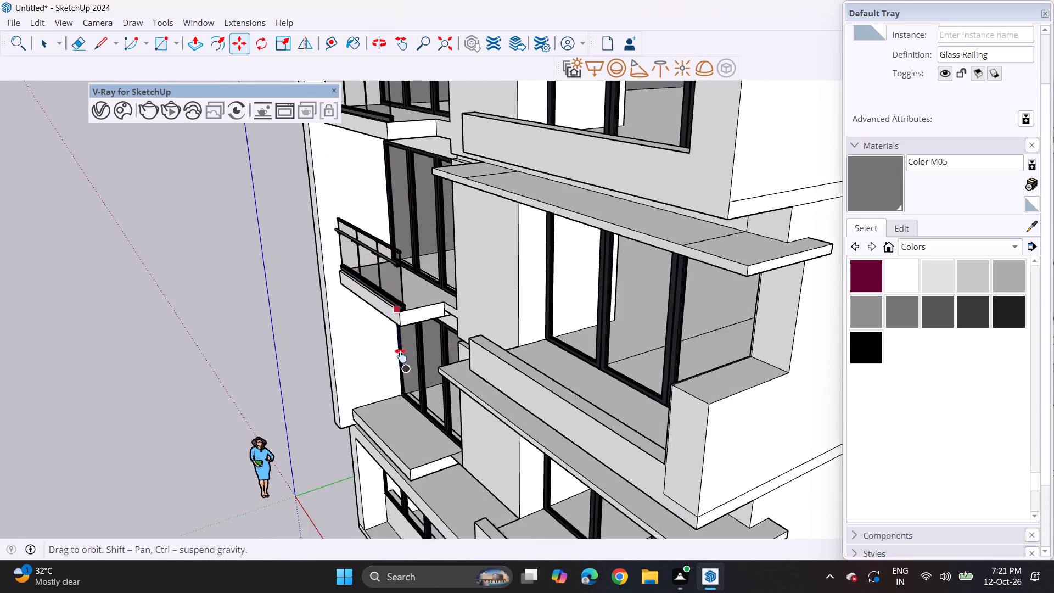
pyautogui.keyDown('shift'); pyautogui.moveTo(401, 356); pyautogui.dragTo(395, 312, button='middle'); pyautogui.keyUp('shift')
pyautogui.click(402, 409)
# Copy the top floor's narrow-balcony railing by its bottom end corner to the inner corner of that floor's wide balcony.
pyautogui.moveTo(416, 416); pyautogui.dragTo(456, 366, button='middle')
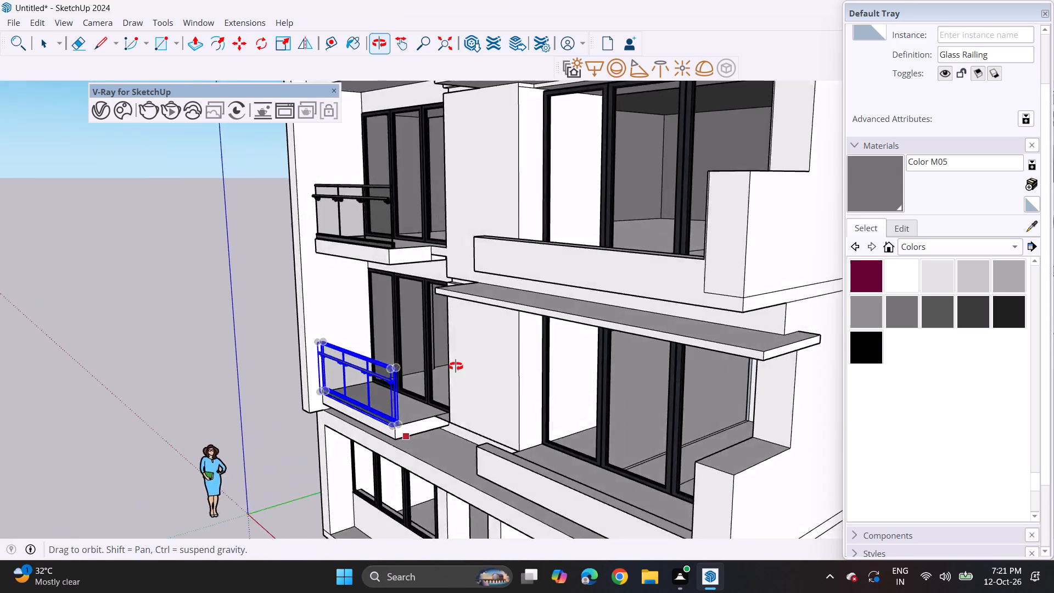
pyautogui.moveTo(456, 366); pyautogui.dragTo(622, 367, button='middle')
pyautogui.scroll(-4, 474, 449)
pyautogui.keyDown('shift'); pyautogui.moveTo(366, 446); pyautogui.dragTo(292, 457, button='middle'); pyautogui.keyUp('shift')
pyautogui.scroll(-2, 289, 452)
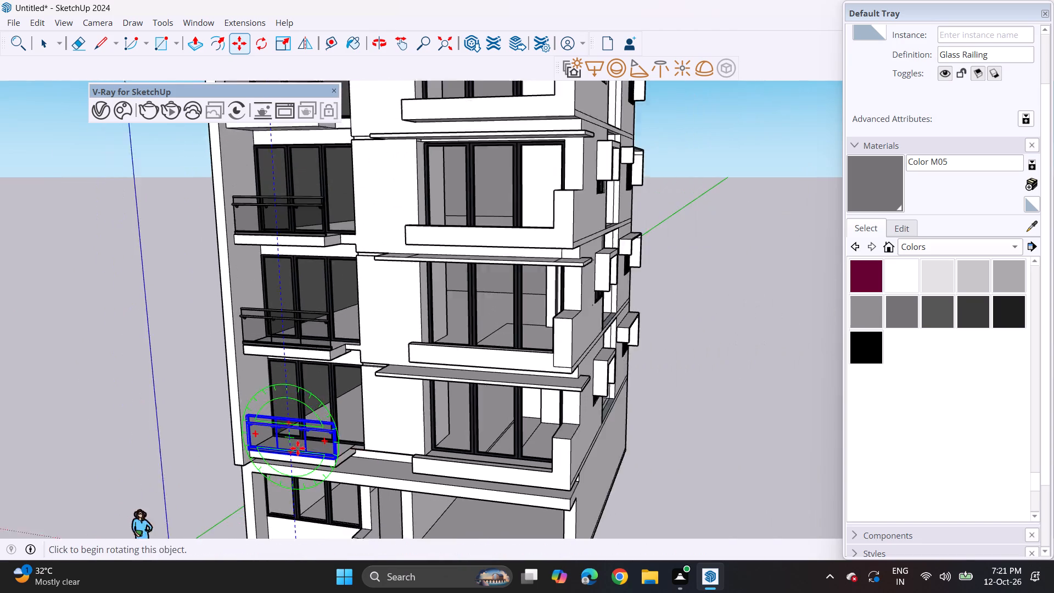
pyautogui.scroll(-4, 298, 448)
pyautogui.moveTo(309, 434); pyautogui.dragTo(340, 375, button='middle')
pyautogui.moveTo(337, 382); pyautogui.dragTo(332, 405, button='middle')
pyautogui.moveTo(320, 328); pyautogui.dragTo(301, 433, button='middle')
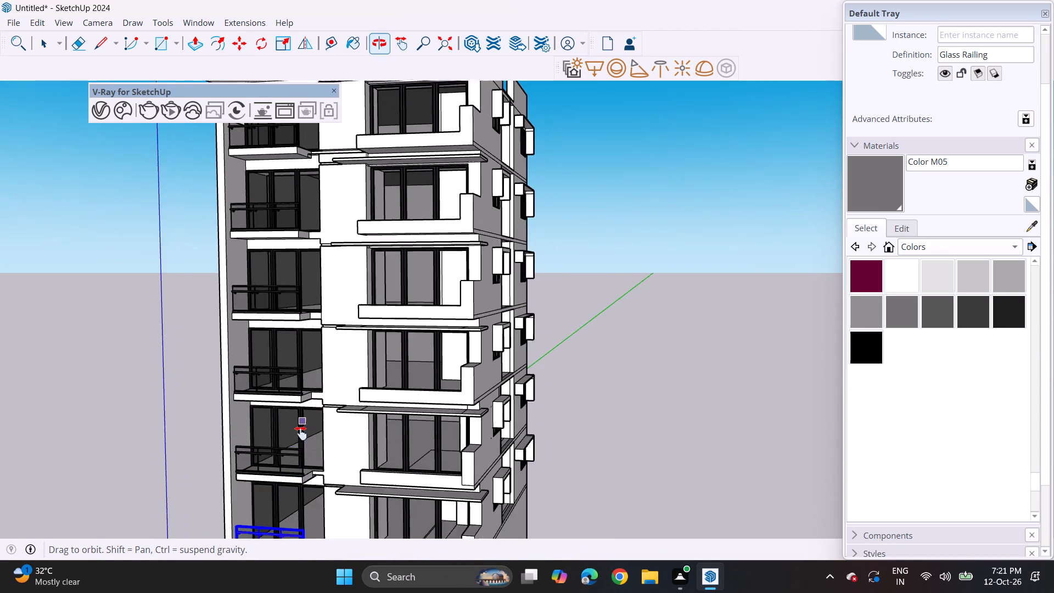
pyautogui.moveTo(301, 433); pyautogui.dragTo(296, 450, button='middle')
pyautogui.keyDown('shift'); pyautogui.moveTo(262, 239); pyautogui.dragTo(259, 369, button='middle'); pyautogui.keyUp('shift')
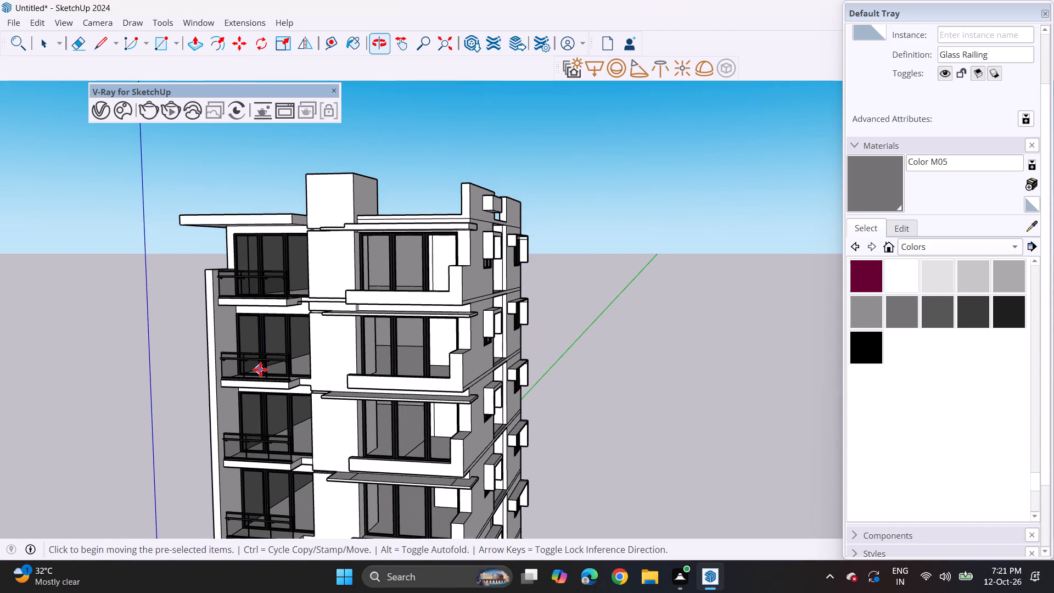
pyautogui.moveTo(228, 400); pyautogui.dragTo(193, 473, button='middle')
pyautogui.moveTo(222, 388); pyautogui.dragTo(220, 451, button='middle')
pyautogui.scroll(3, 367, 345)
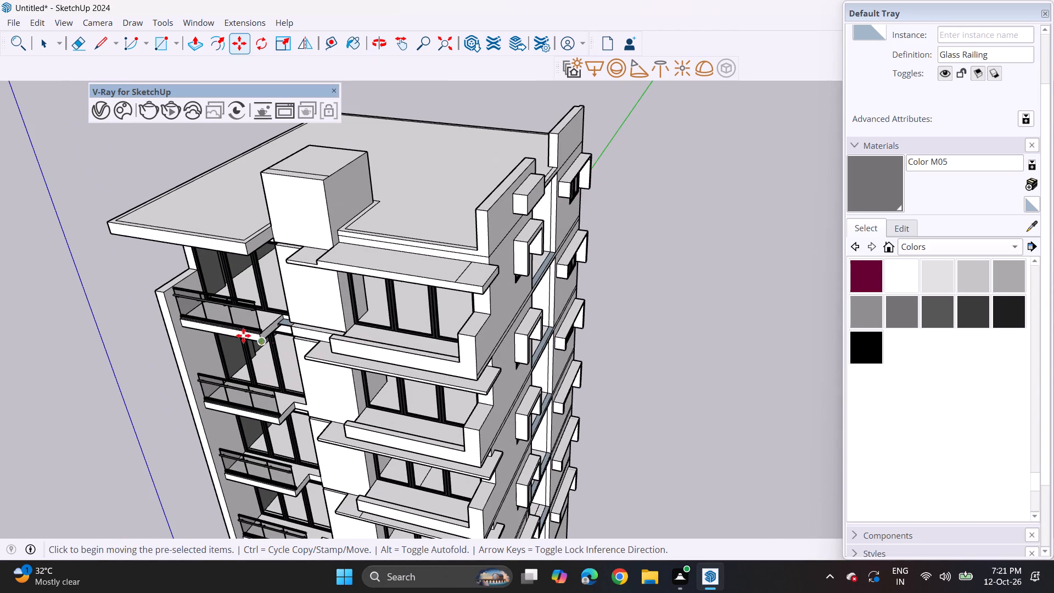
pyautogui.press('space')
pyautogui.click(194, 306)
pyautogui.scroll(3, 181, 317)
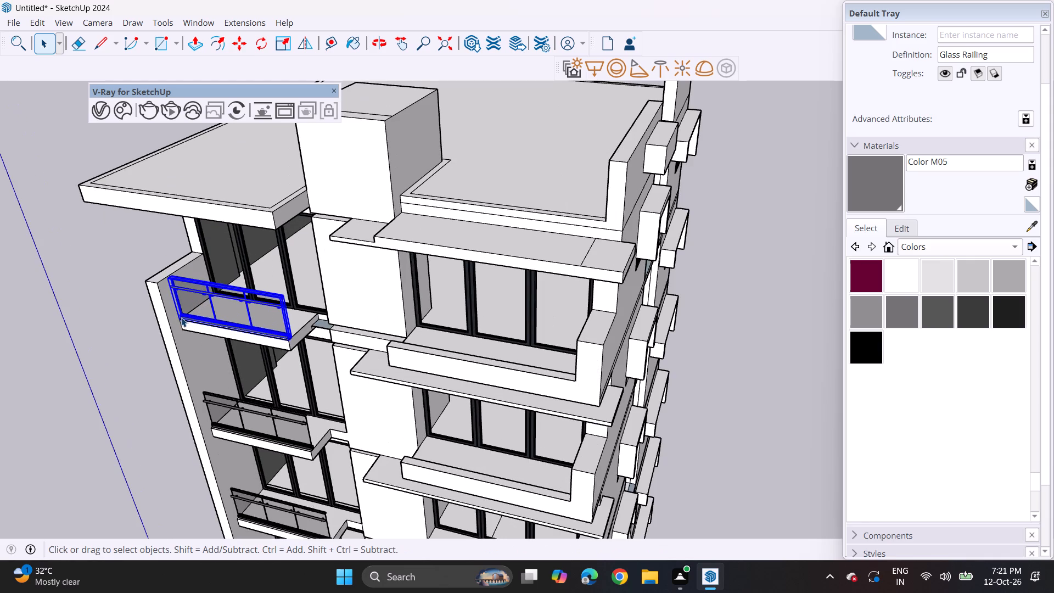
pyautogui.press('m')
pyautogui.click(180, 323)
pyautogui.keyDown('shift'); pyautogui.moveTo(347, 311); pyautogui.dragTo(384, 331, button='middle'); pyautogui.keyUp('shift')
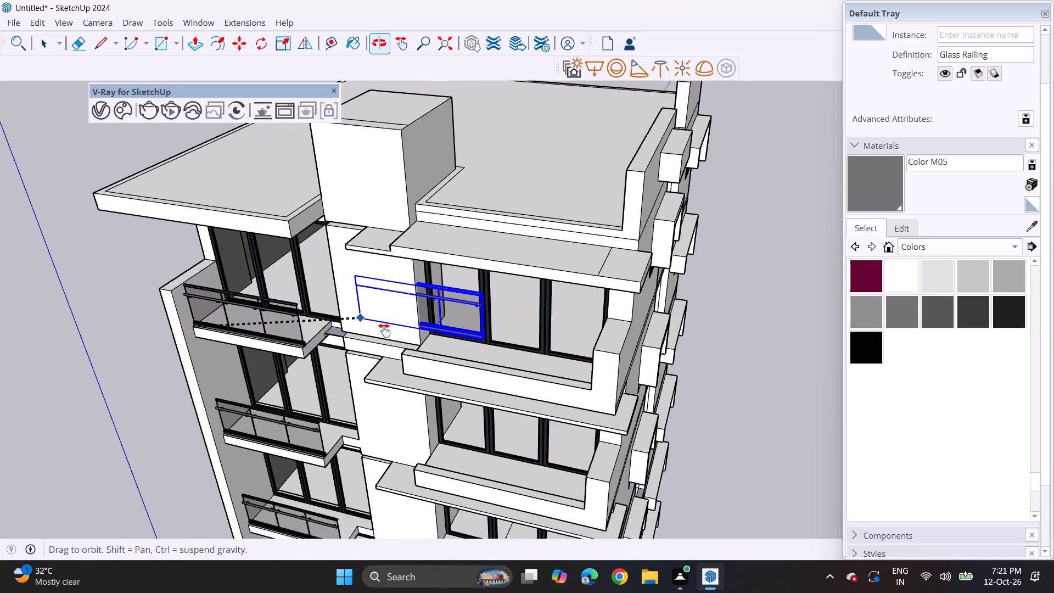
pyautogui.keyDown('shift'); pyautogui.moveTo(384, 331); pyautogui.dragTo(404, 342, button='middle'); pyautogui.keyUp('shift')
pyautogui.scroll(3, 460, 365)
pyautogui.click(469, 373)
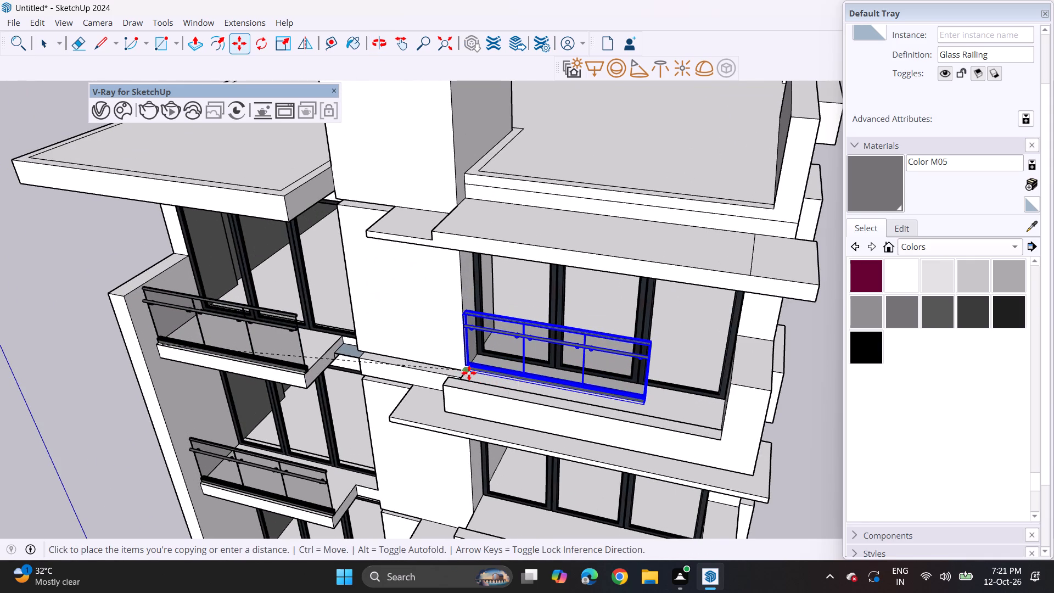
# Scale the copied railing lengthwise so it spans the top floor's wide balcony up to its raised side wall.
pyautogui.moveTo(498, 382); pyautogui.dragTo(495, 350, button='middle')
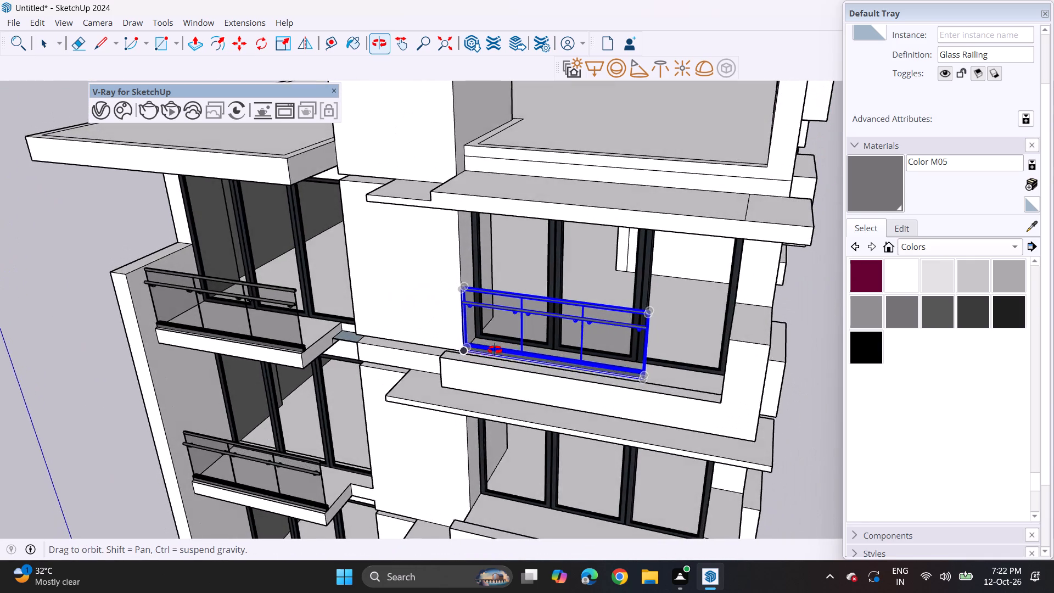
pyautogui.moveTo(495, 350); pyautogui.dragTo(462, 335, button='middle')
pyautogui.scroll(4, 668, 361)
pyautogui.press('space')
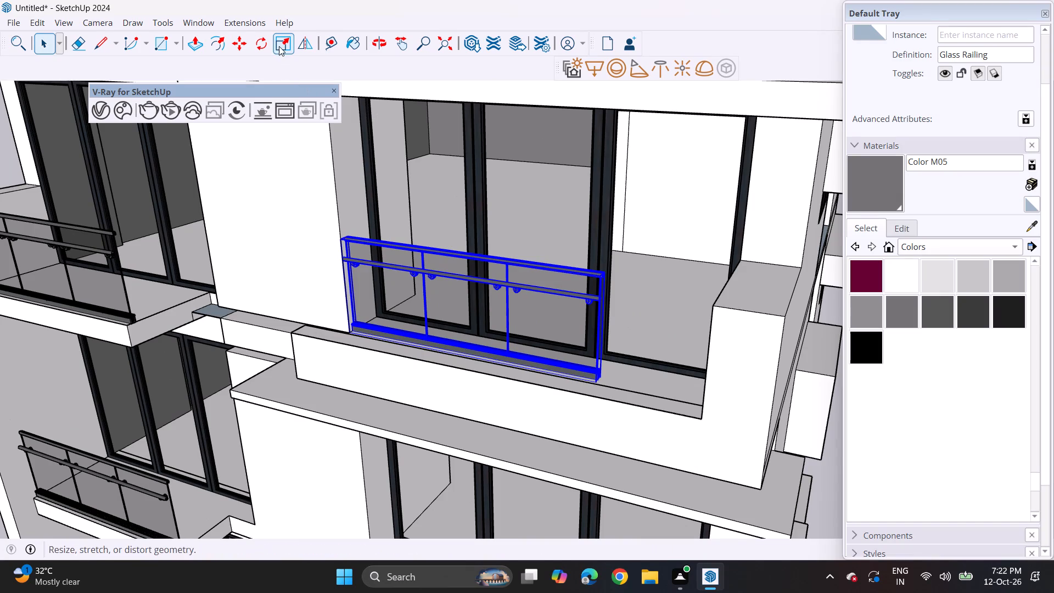
pyautogui.click(279, 46)
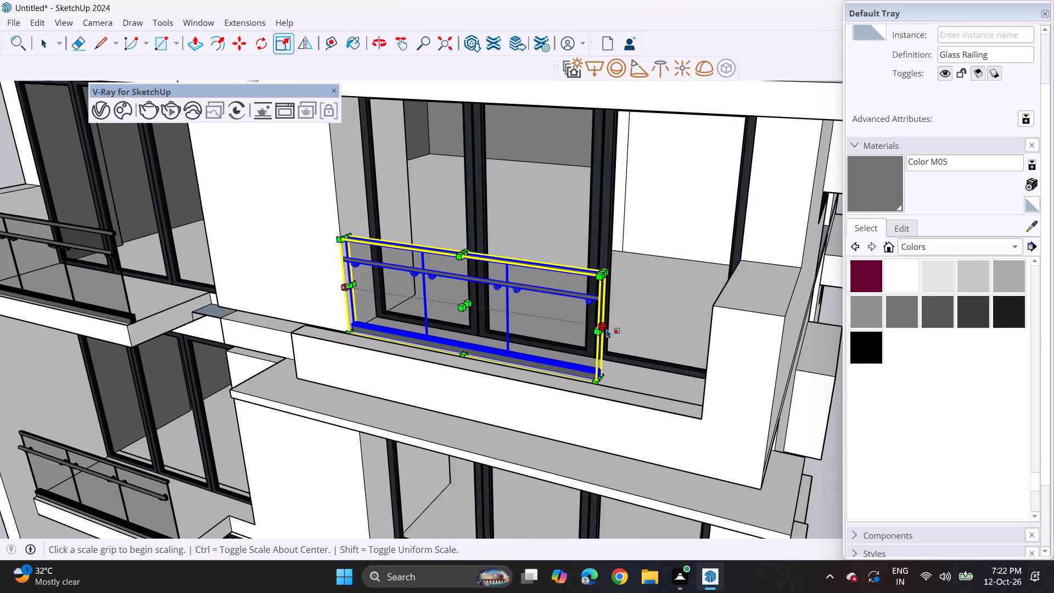
pyautogui.click(605, 330)
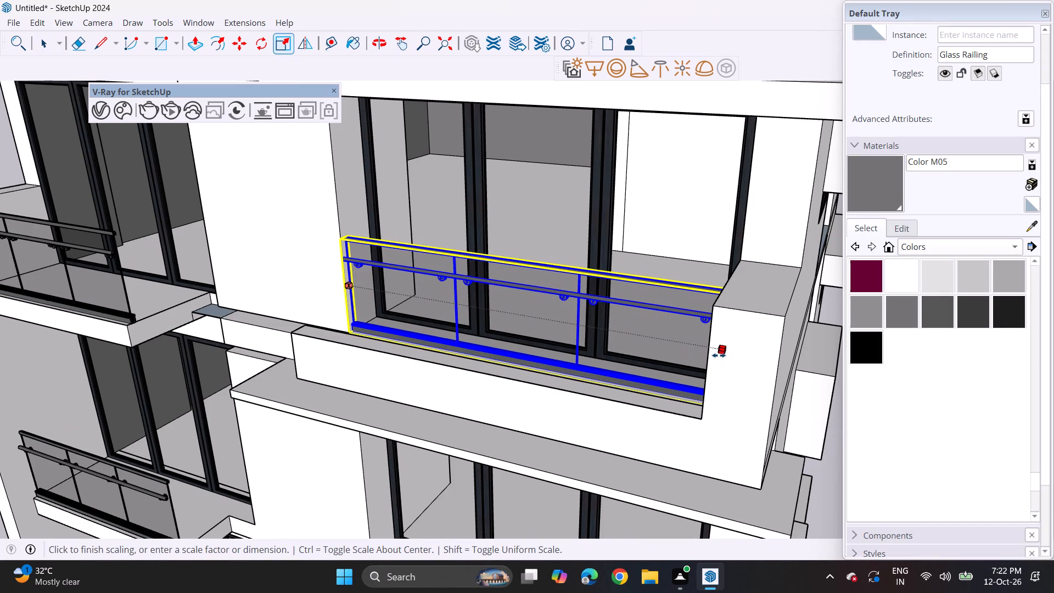
pyautogui.click(711, 349)
# Copy the lengthened railing by its bottom corner onto the wide balconies of the next three floors down.
pyautogui.moveTo(692, 377); pyautogui.dragTo(809, 286, button='middle')
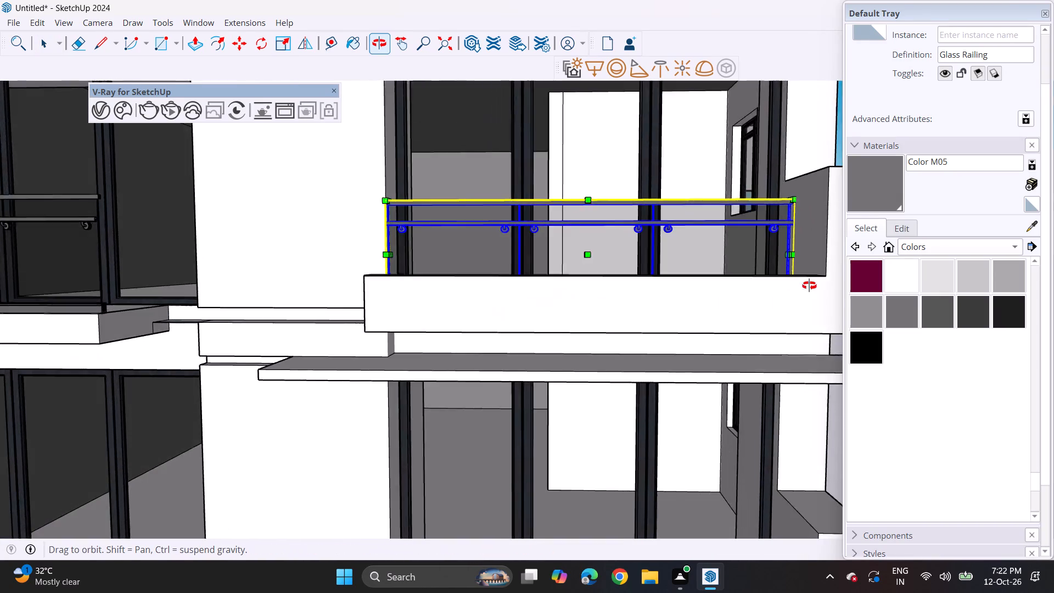
pyautogui.moveTo(809, 286); pyautogui.dragTo(707, 415, button='middle')
pyautogui.scroll(2, 357, 385)
pyautogui.press('m')
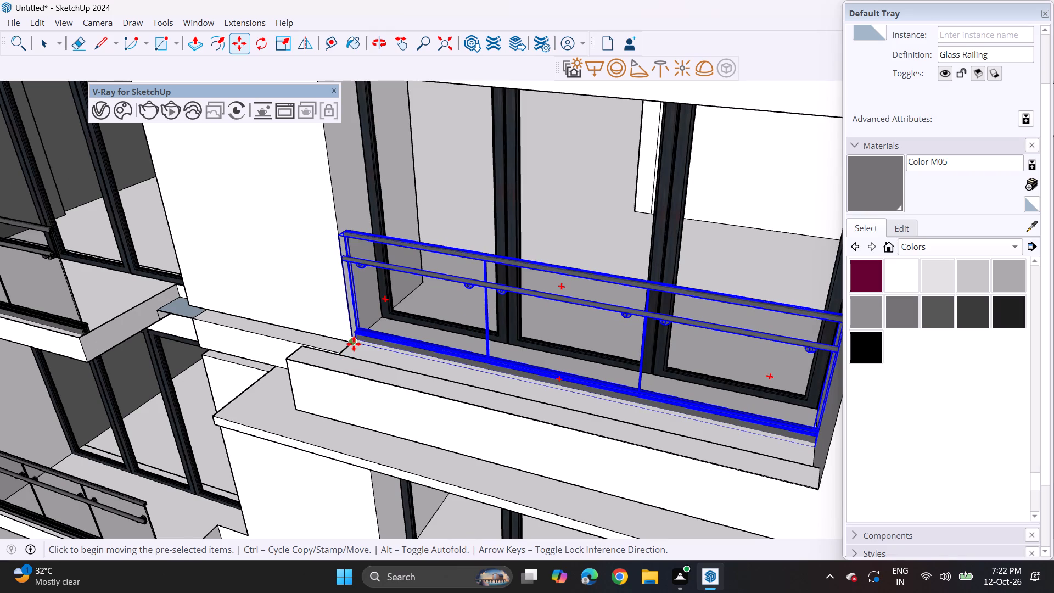
pyautogui.click(355, 345)
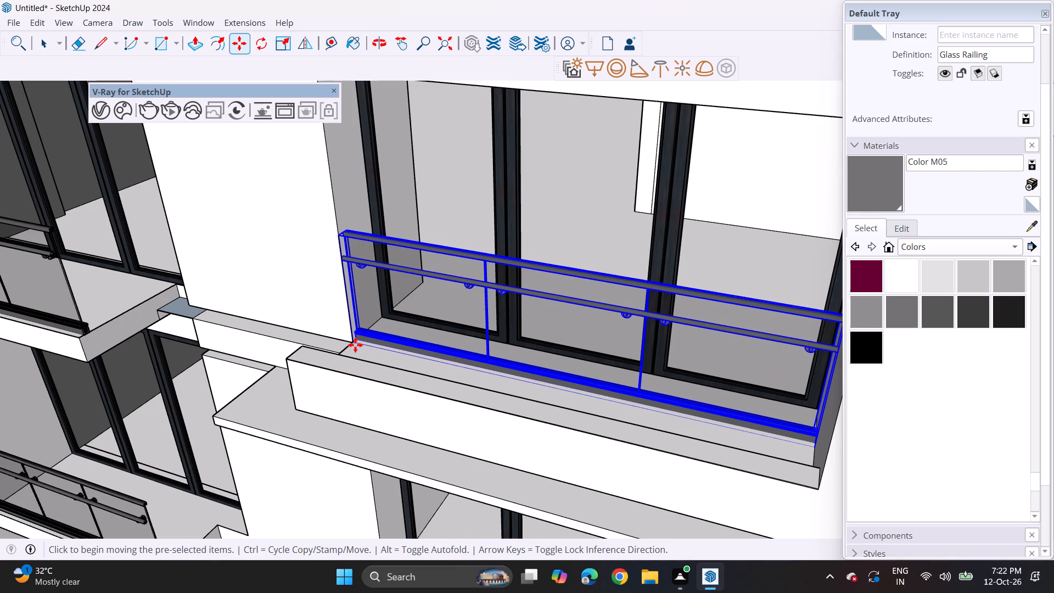
pyautogui.keyDown('shift'); pyautogui.moveTo(352, 409); pyautogui.dragTo(333, 168, button='middle'); pyautogui.keyUp('shift')
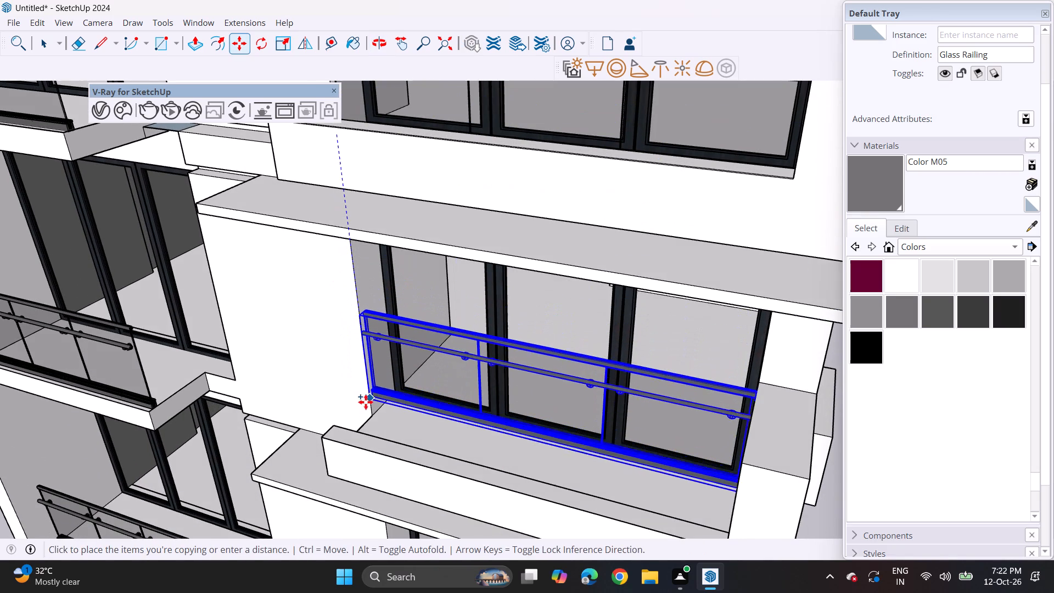
pyautogui.click(369, 417)
pyautogui.click(372, 418)
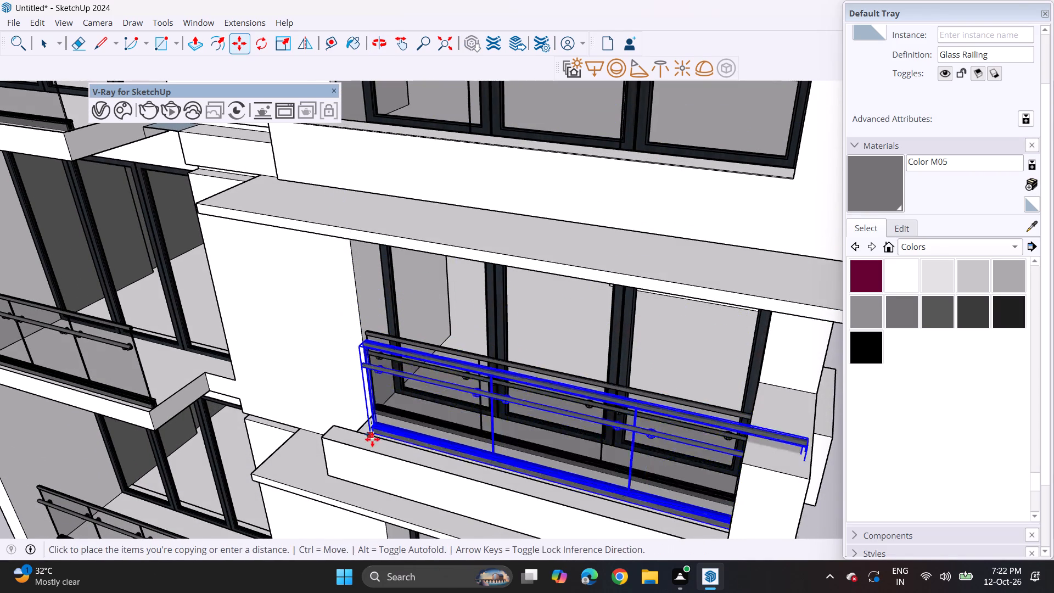
pyautogui.keyDown('shift'); pyautogui.moveTo(374, 466); pyautogui.dragTo(373, 173, button='middle'); pyautogui.keyUp('shift')
pyautogui.click(391, 388)
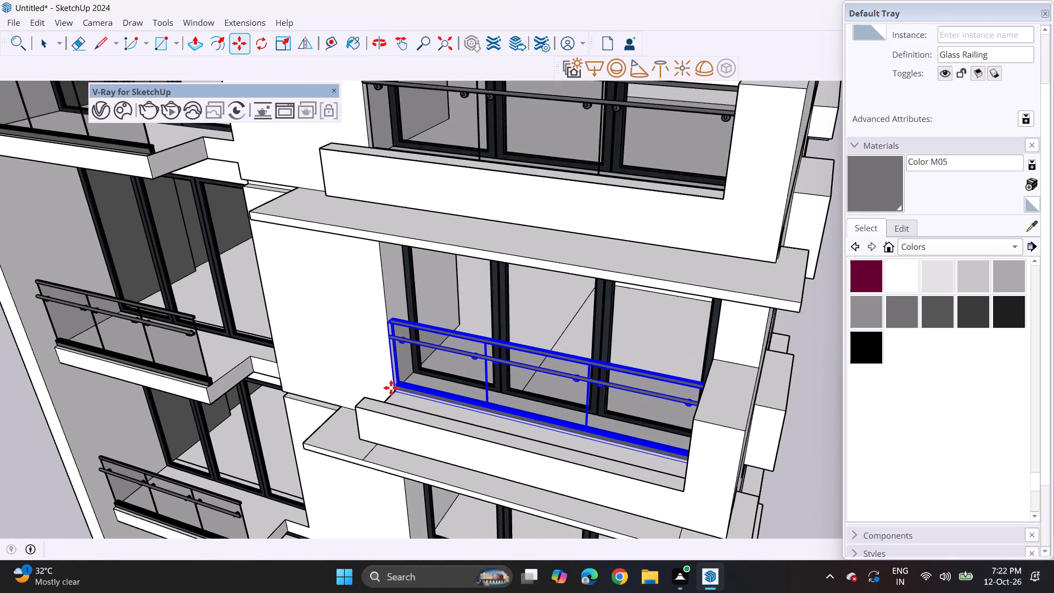
pyautogui.click(396, 390)
pyautogui.keyDown('shift'); pyautogui.moveTo(402, 434); pyautogui.dragTo(399, 200, button='middle'); pyautogui.keyUp('shift')
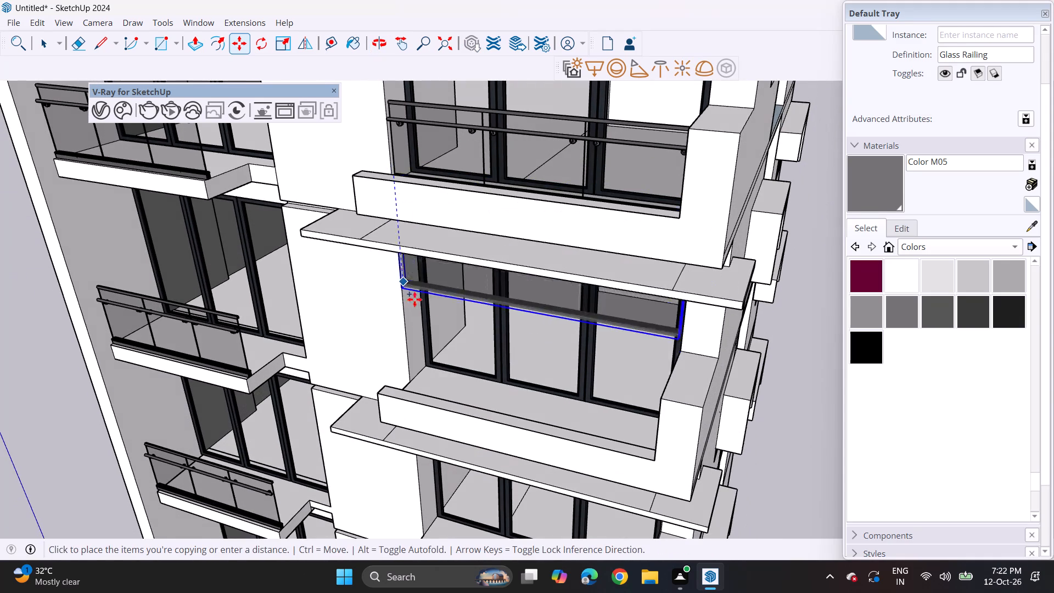
pyautogui.click(412, 382)
# Copy the lengthened railing onto the wide balconies of the two lowest balcony floors and clear the selection.
pyautogui.click(410, 386)
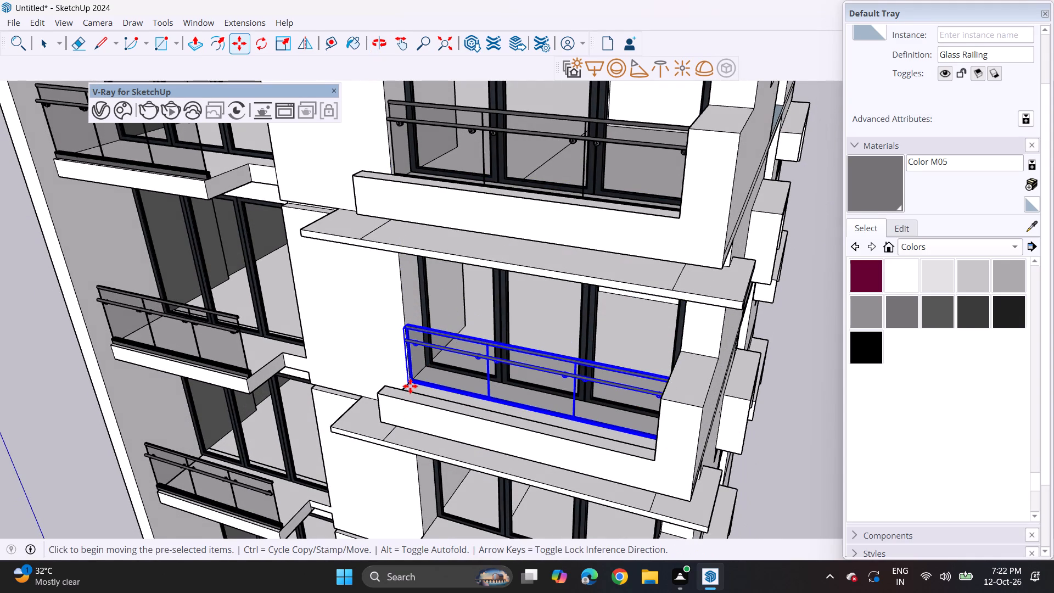
pyautogui.keyDown('shift'); pyautogui.moveTo(413, 404); pyautogui.dragTo(405, 193, button='middle'); pyautogui.keyUp('shift')
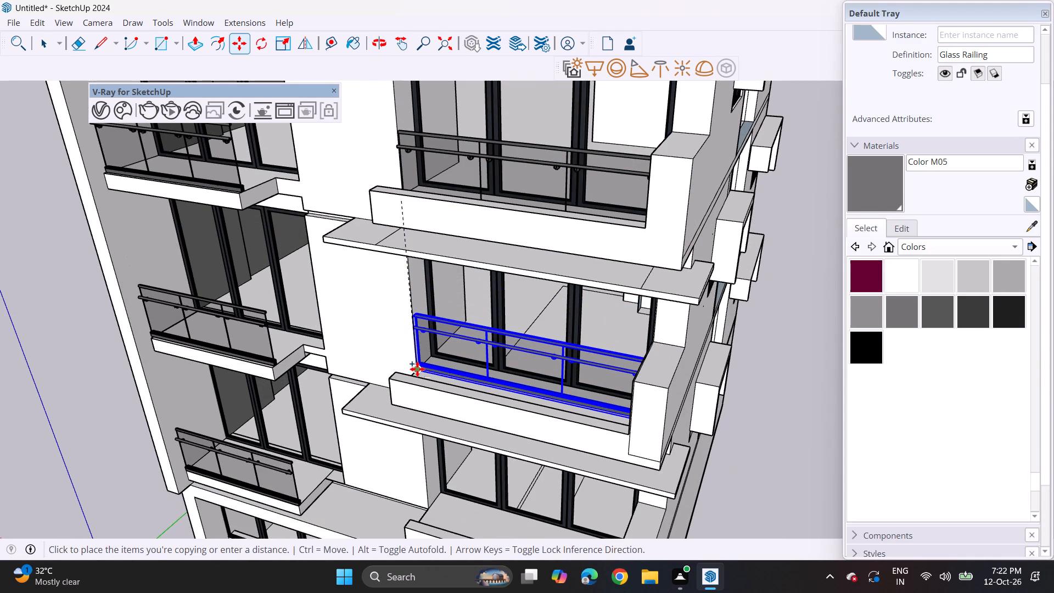
pyautogui.click(417, 369)
pyautogui.click(419, 372)
pyautogui.keyDown('shift'); pyautogui.moveTo(420, 398); pyautogui.dragTo(420, 342, button='middle'); pyautogui.keyUp('shift')
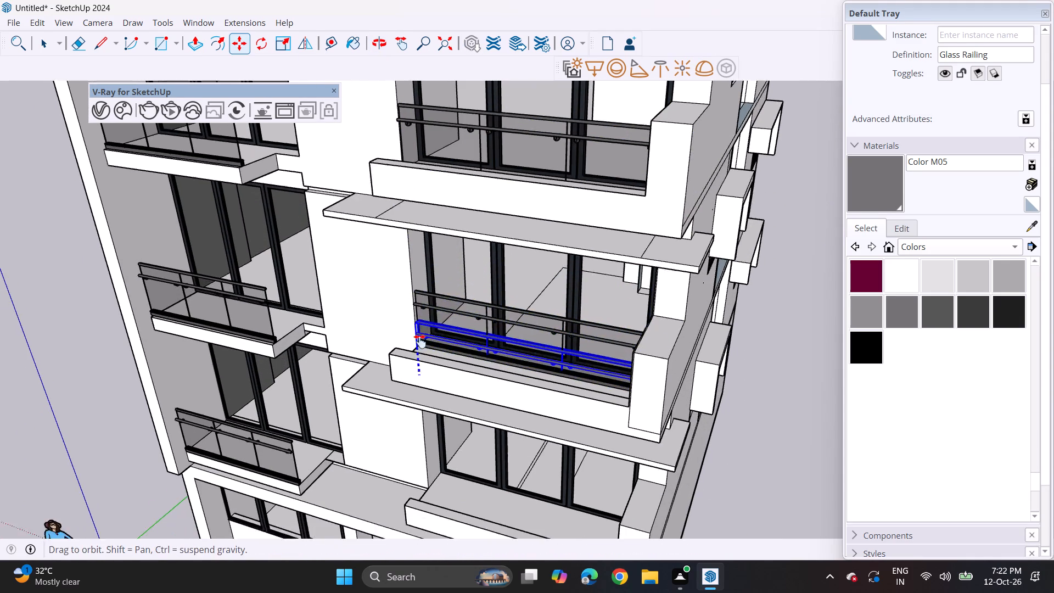
pyautogui.keyDown('shift'); pyautogui.moveTo(420, 342); pyautogui.dragTo(418, 252, button='middle'); pyautogui.keyUp('shift')
pyautogui.click(432, 406)
pyautogui.scroll(-4, 447, 402)
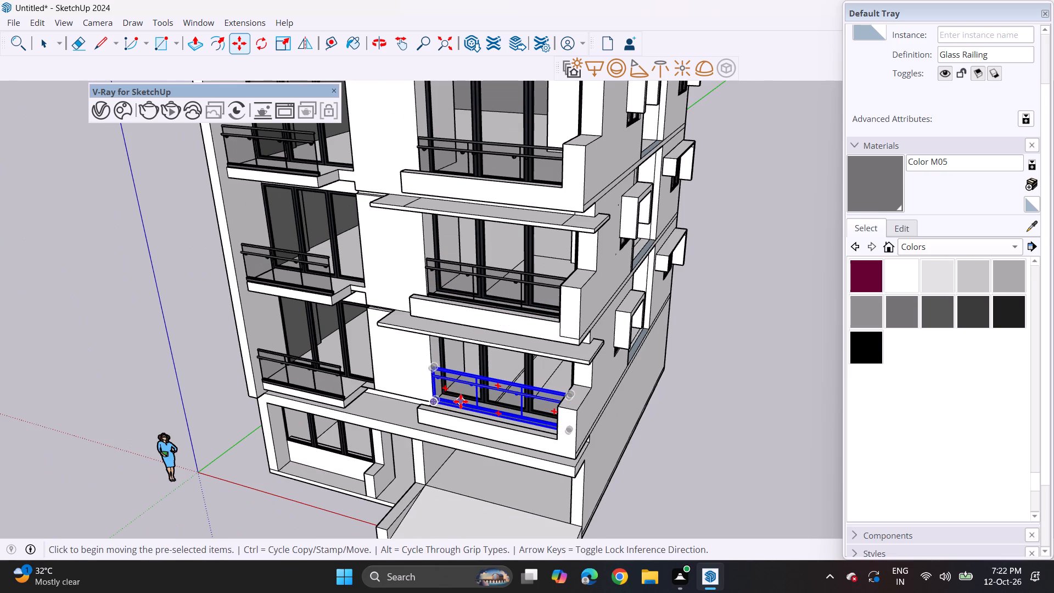
pyautogui.moveTo(470, 402); pyautogui.dragTo(493, 326, button='middle')
pyautogui.press('space')
pyautogui.click(709, 332)
# Examine the railings on both the narrow and wide balcony columns from different angles.
pyautogui.scroll(-2, 642, 350)
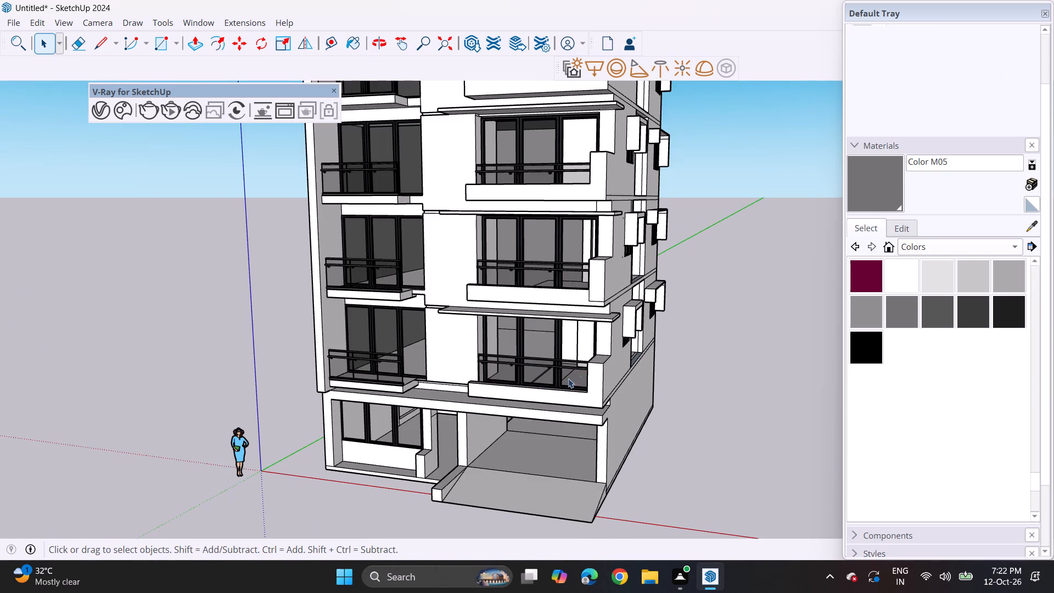
pyautogui.keyDown('shift'); pyautogui.moveTo(535, 389); pyautogui.dragTo(500, 447, button='middle'); pyautogui.keyUp('shift')
pyautogui.moveTo(498, 371); pyautogui.dragTo(498, 289, button='middle')
pyautogui.scroll(-2, 498, 289)
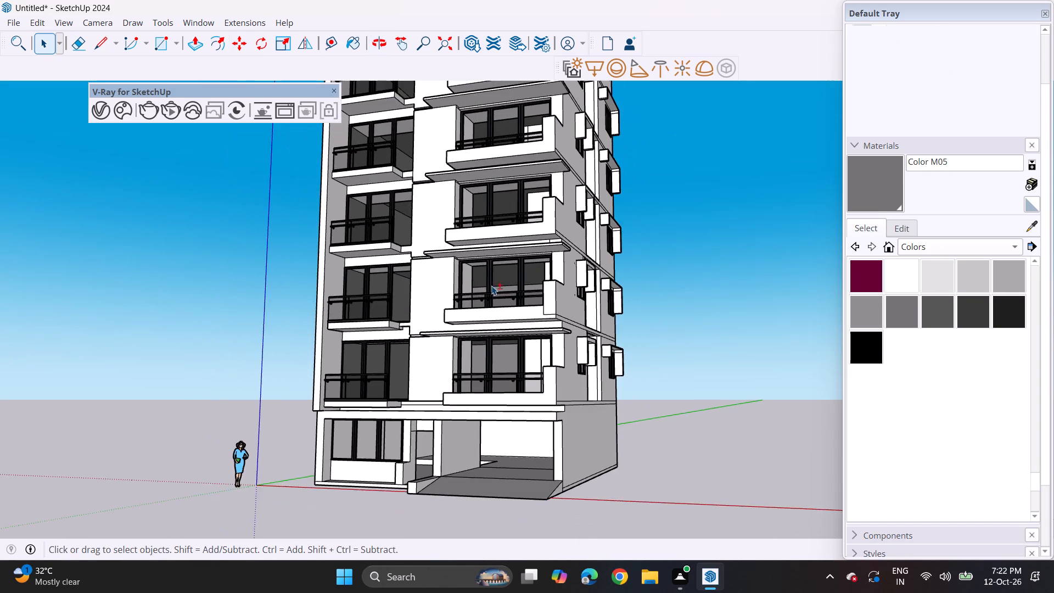
pyautogui.keyDown('shift'); pyautogui.moveTo(491, 286); pyautogui.dragTo(496, 383, button='middle'); pyautogui.keyUp('shift')
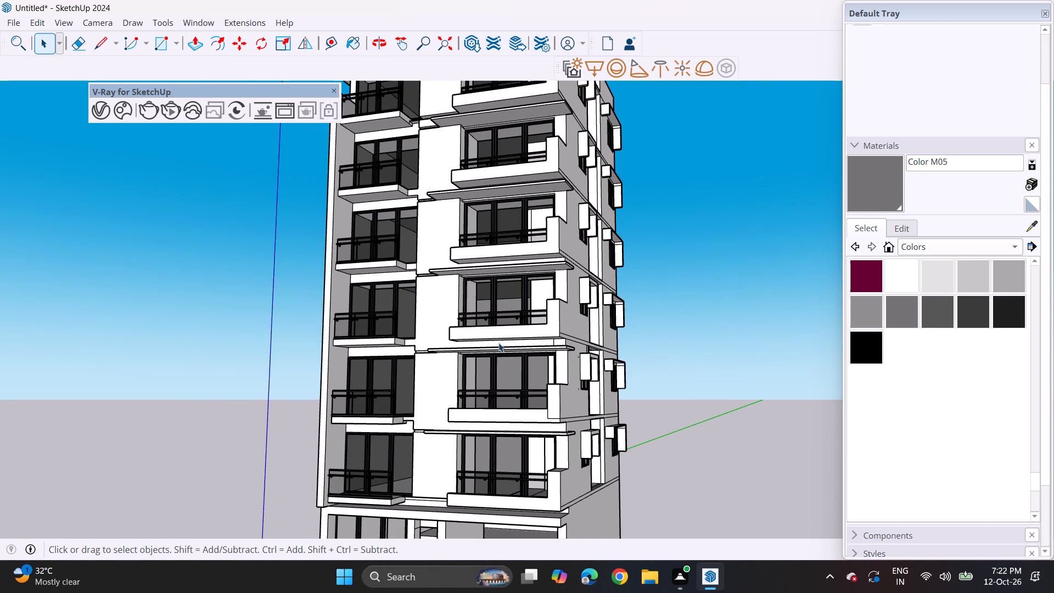
pyautogui.moveTo(498, 342); pyautogui.dragTo(659, 450, button='middle')
pyautogui.scroll(5, 564, 284)
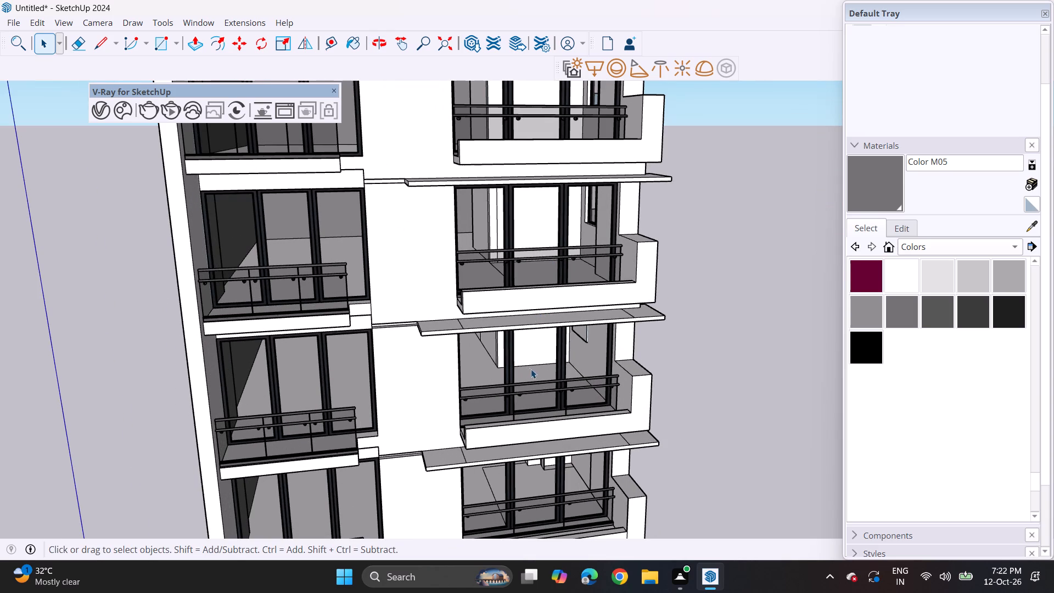
# Scale the top floor's wide-balcony railing vertically, using the top of the balcony's raised side wall as height reference.
pyautogui.moveTo(580, 140); pyautogui.dragTo(561, 404, button='middle')
pyautogui.moveTo(531, 254); pyautogui.dragTo(414, 331, button='middle')
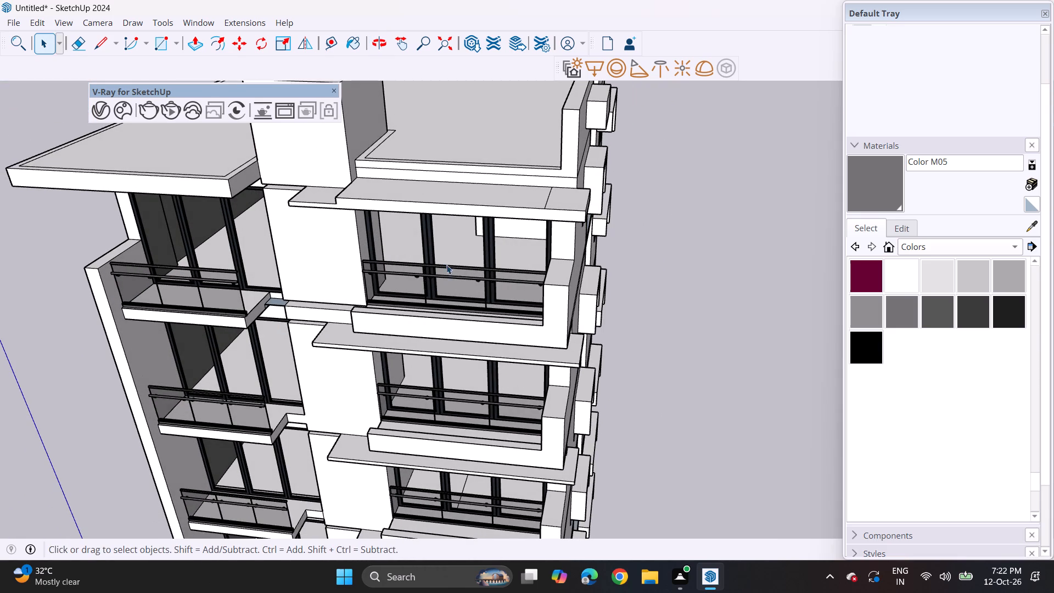
pyautogui.click(446, 265)
pyautogui.moveTo(434, 310); pyautogui.dragTo(600, 281, button='middle')
pyautogui.scroll(5, 595, 266)
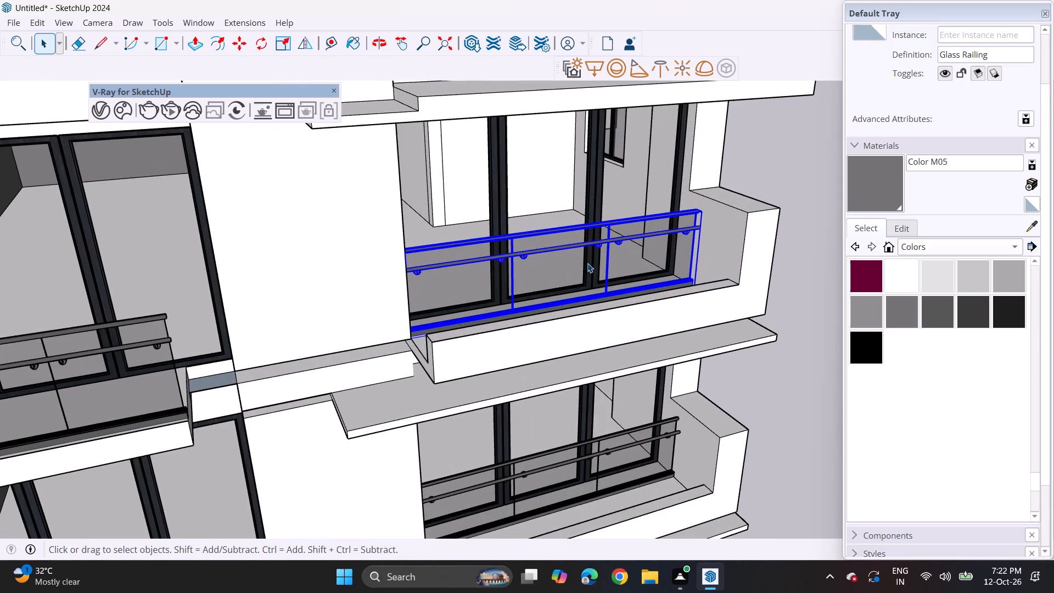
pyautogui.moveTo(277, 37); pyautogui.dragTo(290, 46)
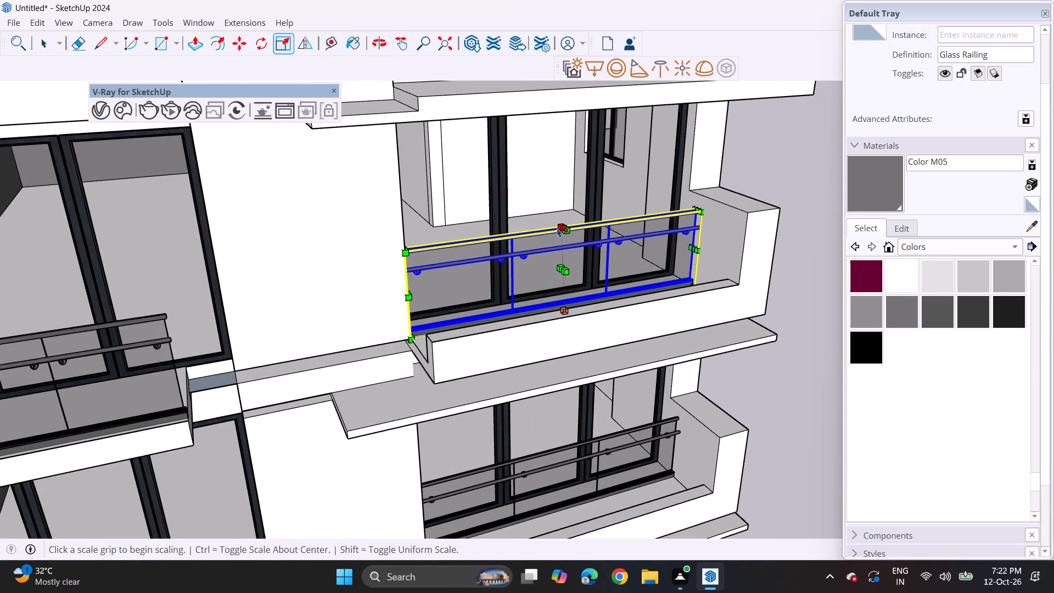
pyautogui.click(560, 228)
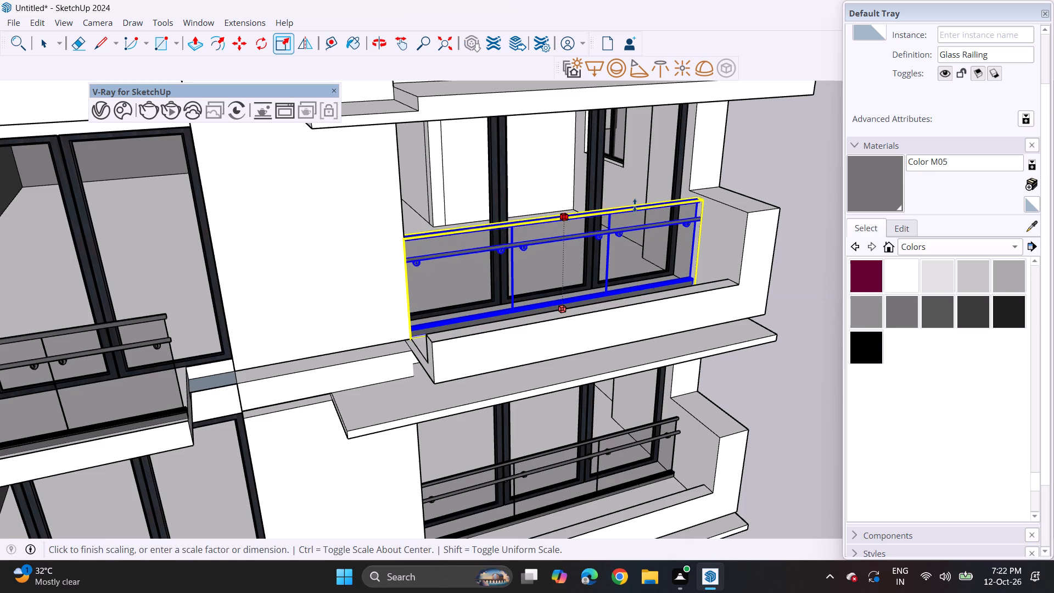
pyautogui.click(753, 216)
# Scale the wide-balcony railing one floor below the top vertically, up to the top of that balcony's raised side wall.
pyautogui.moveTo(631, 450); pyautogui.dragTo(593, 359, button='middle')
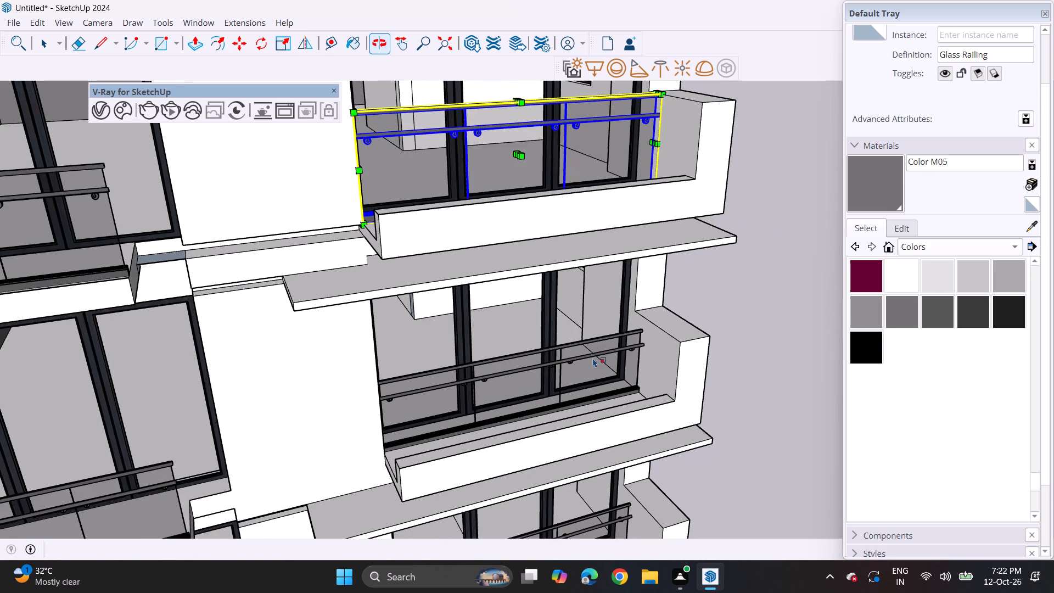
pyautogui.scroll(6, 520, 399)
pyautogui.press('space')
pyautogui.click(520, 398)
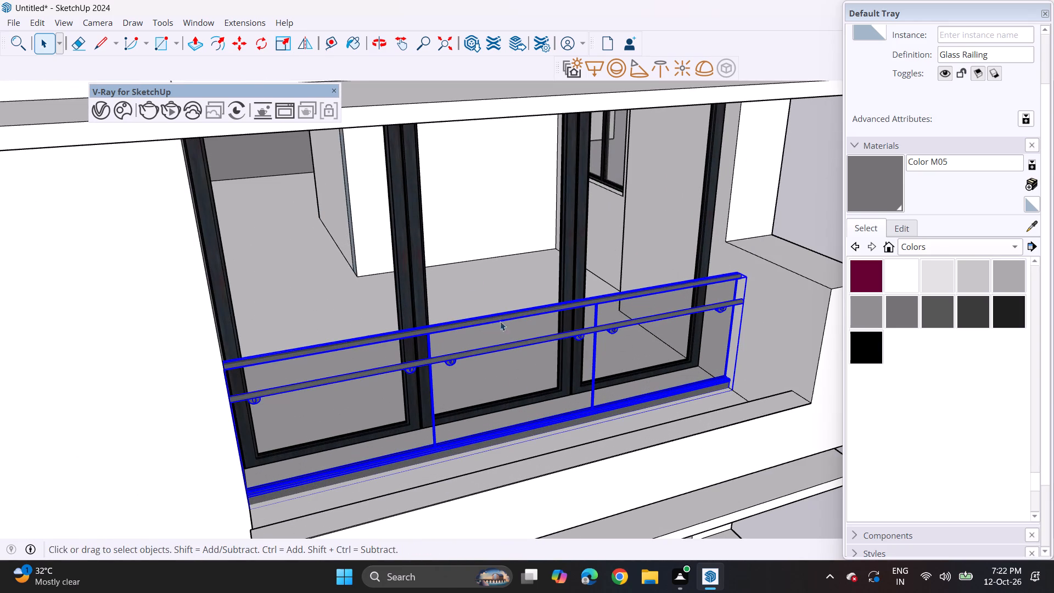
pyautogui.click(285, 41)
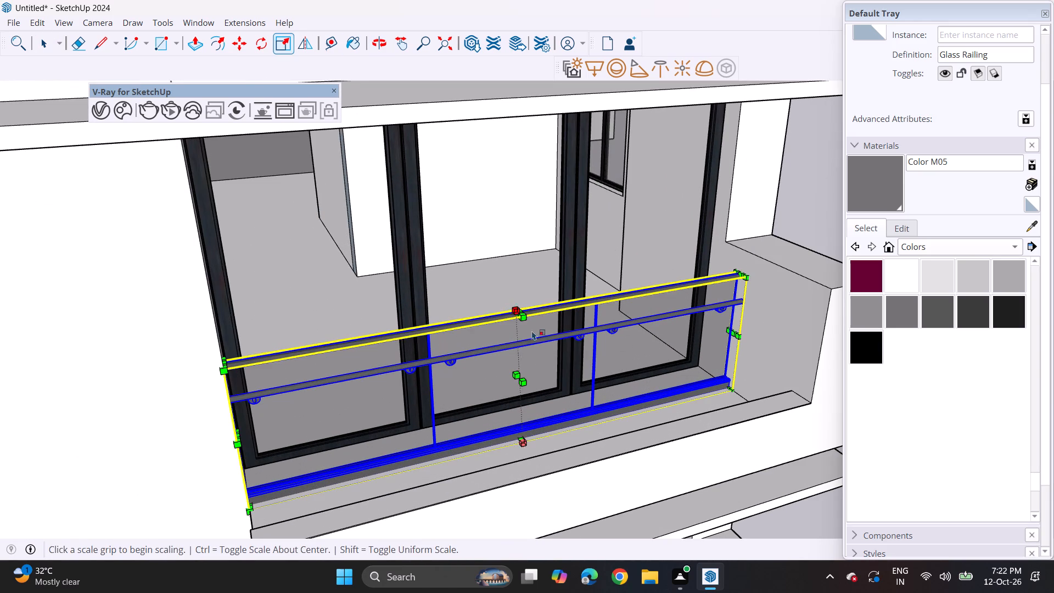
pyautogui.click(518, 311)
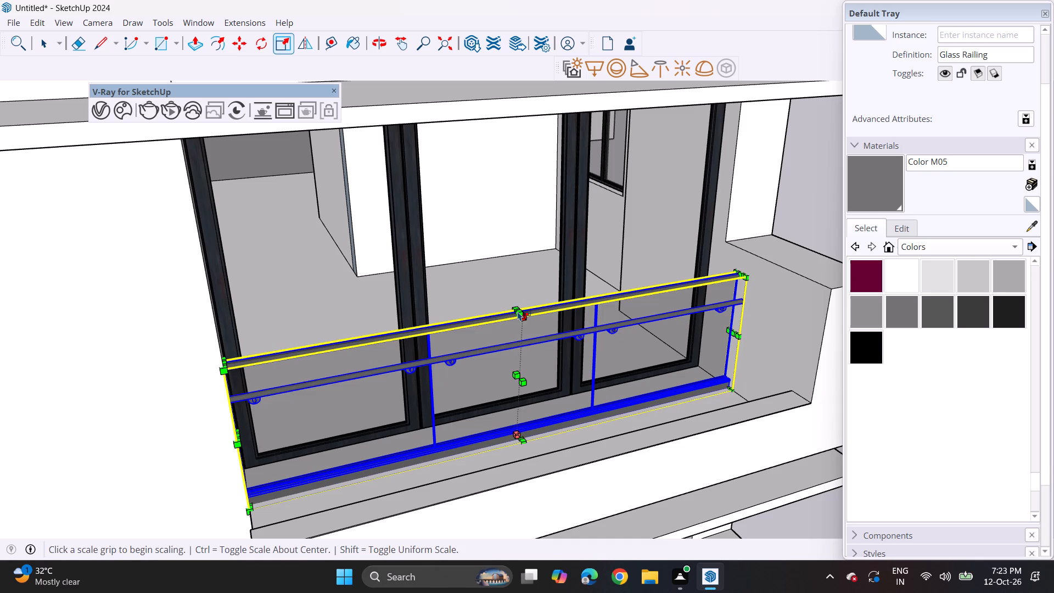
pyautogui.press('Escape')
pyautogui.click(515, 315)
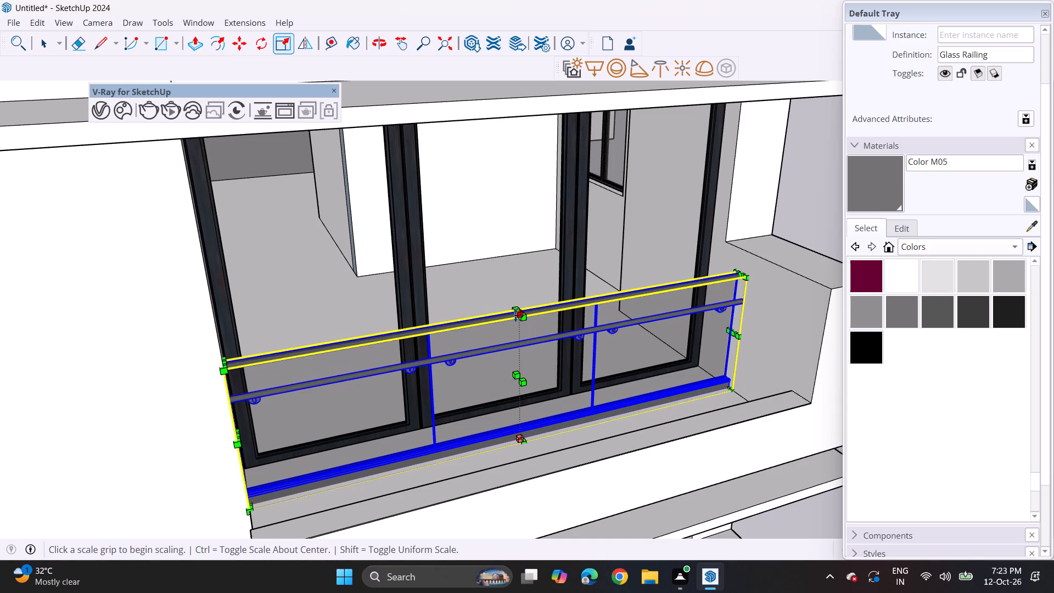
pyautogui.click(817, 284)
# Scale the wide-balcony railing on the third floor from the top vertically to match its raised side wall's top.
pyautogui.middleClick(710, 409)
pyautogui.keyDown('shift'); pyautogui.moveTo(702, 432); pyautogui.dragTo(632, 273, button='middle'); pyautogui.keyUp('shift')
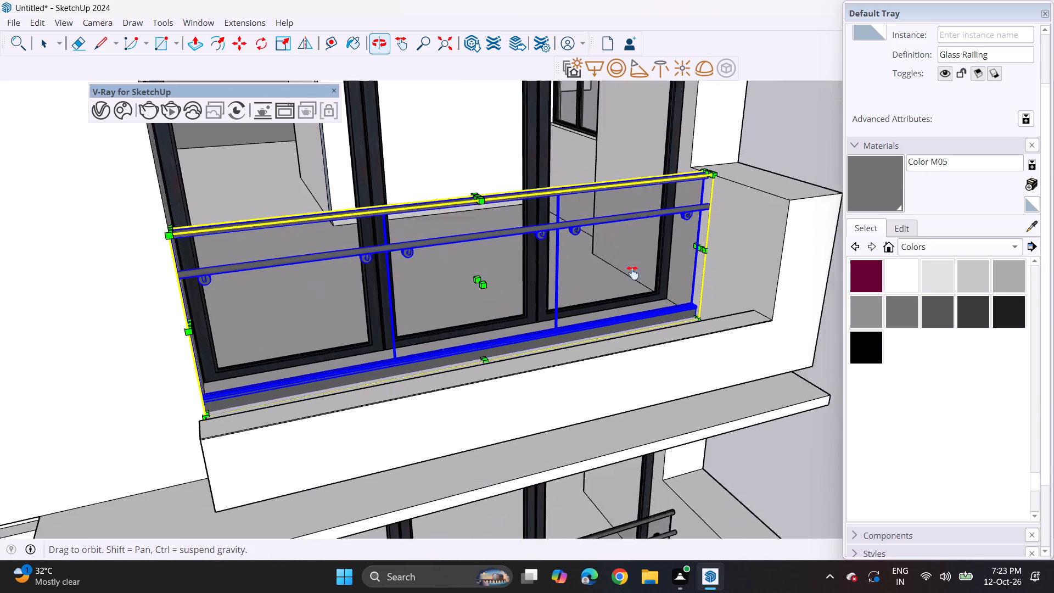
pyautogui.keyDown('shift'); pyautogui.moveTo(632, 273); pyautogui.dragTo(600, 171, button='middle'); pyautogui.keyUp('shift')
pyautogui.keyDown('shift'); pyautogui.scroll(1, 599, 168); pyautogui.keyUp('shift')
pyautogui.moveTo(546, 484); pyautogui.dragTo(579, 385, button='middle')
pyautogui.keyDown('shift'); pyautogui.scroll(1, 547, 481); pyautogui.keyUp('shift')
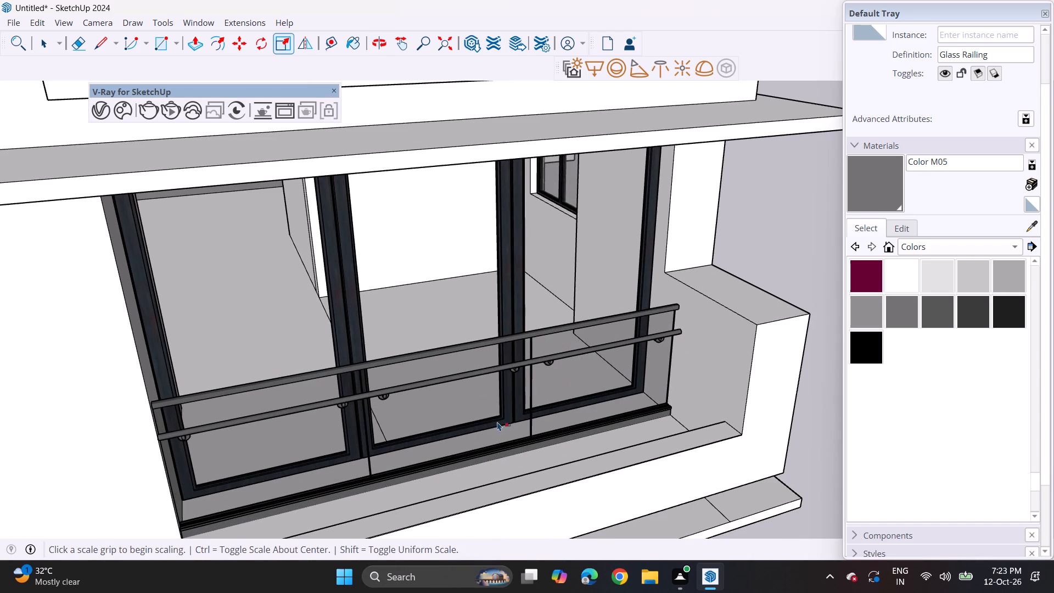
pyautogui.press('space')
pyautogui.click(496, 421)
pyautogui.click(283, 45)
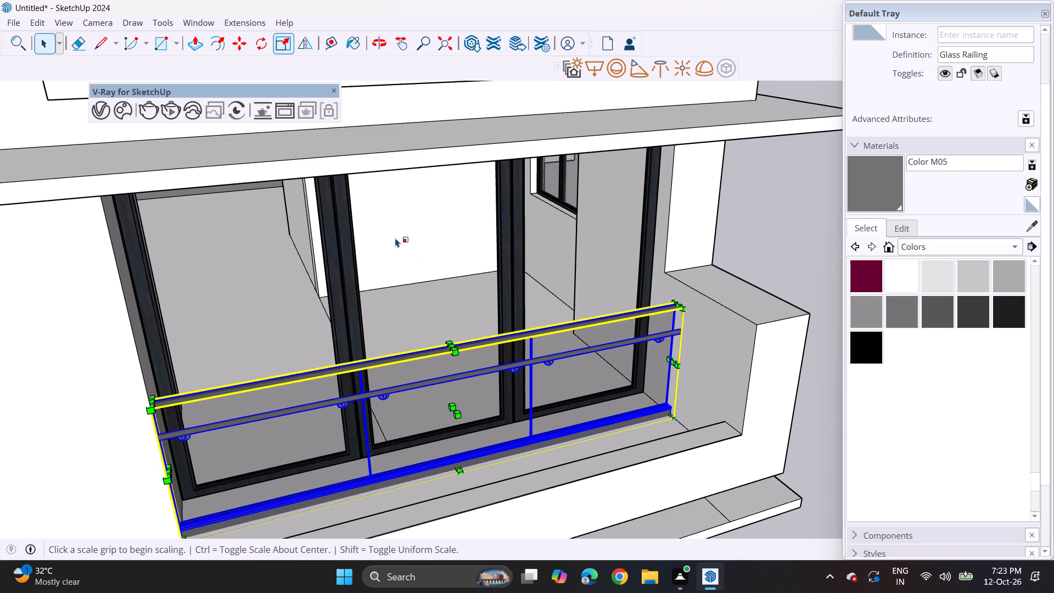
pyautogui.click(452, 345)
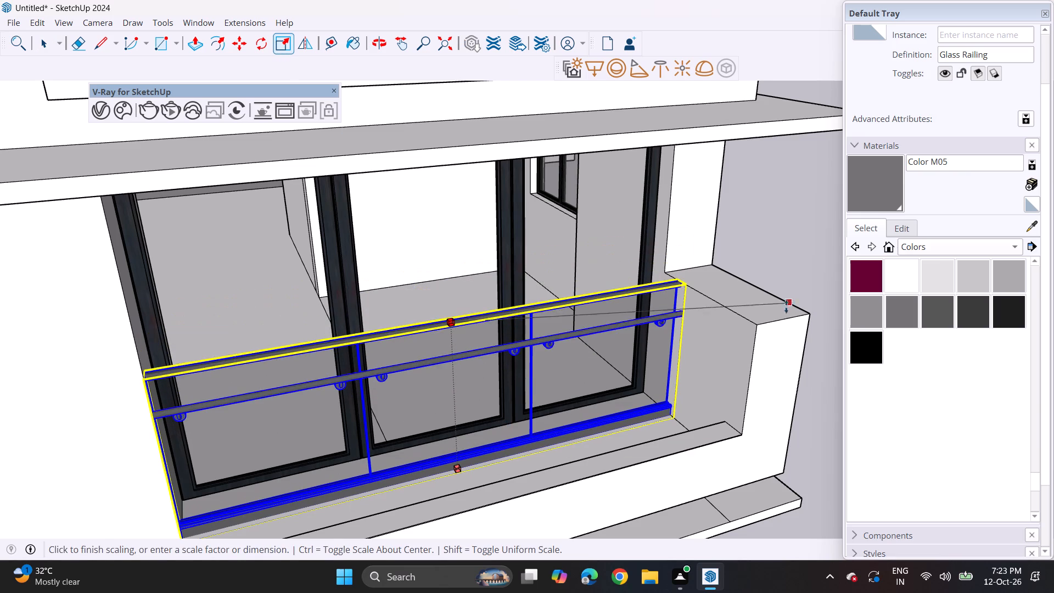
pyautogui.click(760, 324)
# Raise the fourth-from-top wide balcony's railing by vertical scaling, using the top of its side wall as height reference.
pyautogui.keyDown('shift'); pyautogui.moveTo(678, 467); pyautogui.dragTo(640, 254, button='middle'); pyautogui.keyUp('shift')
pyautogui.keyDown('shift'); pyautogui.moveTo(615, 368); pyautogui.dragTo(619, 310, button='middle'); pyautogui.keyUp('shift')
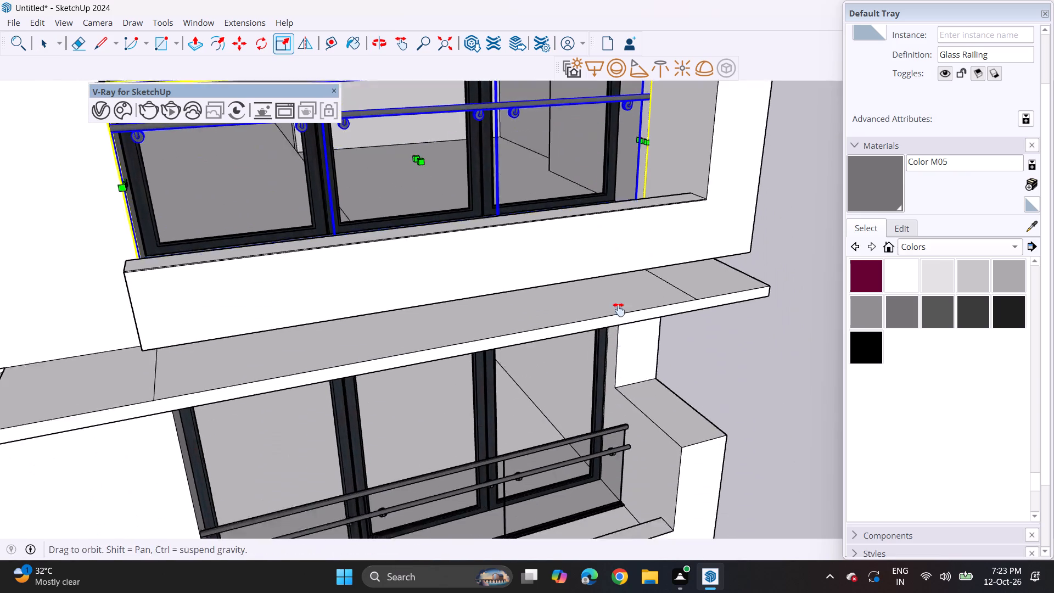
pyautogui.keyDown('shift'); pyautogui.moveTo(619, 310); pyautogui.dragTo(648, 139, button='middle'); pyautogui.keyUp('shift')
pyautogui.press('space')
pyautogui.click(510, 298)
pyautogui.moveTo(458, 192); pyautogui.dragTo(520, 248, button='middle')
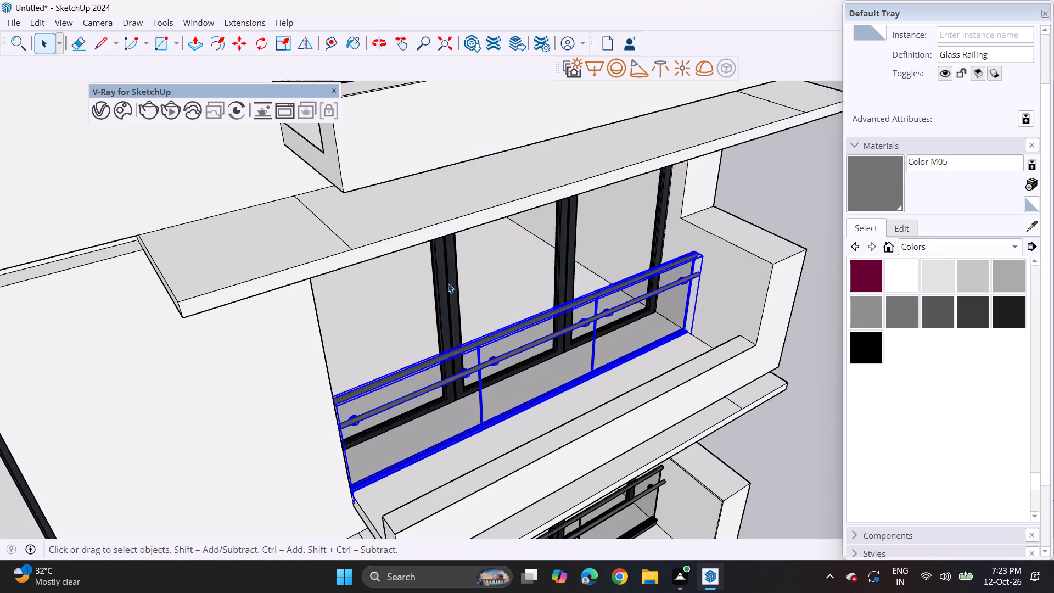
pyautogui.click(282, 50)
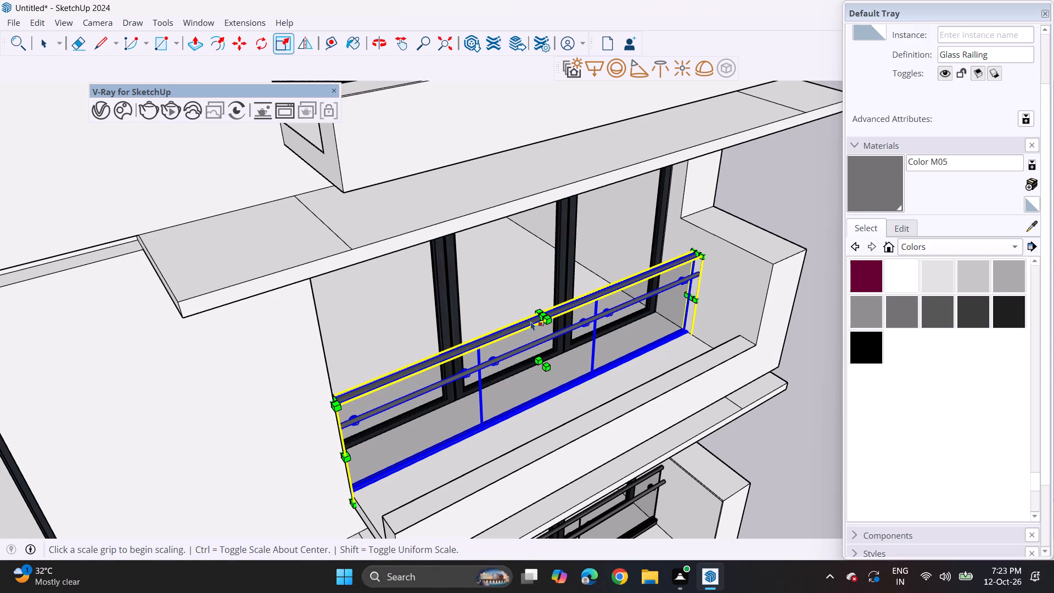
pyautogui.click(541, 316)
pyautogui.click(738, 251)
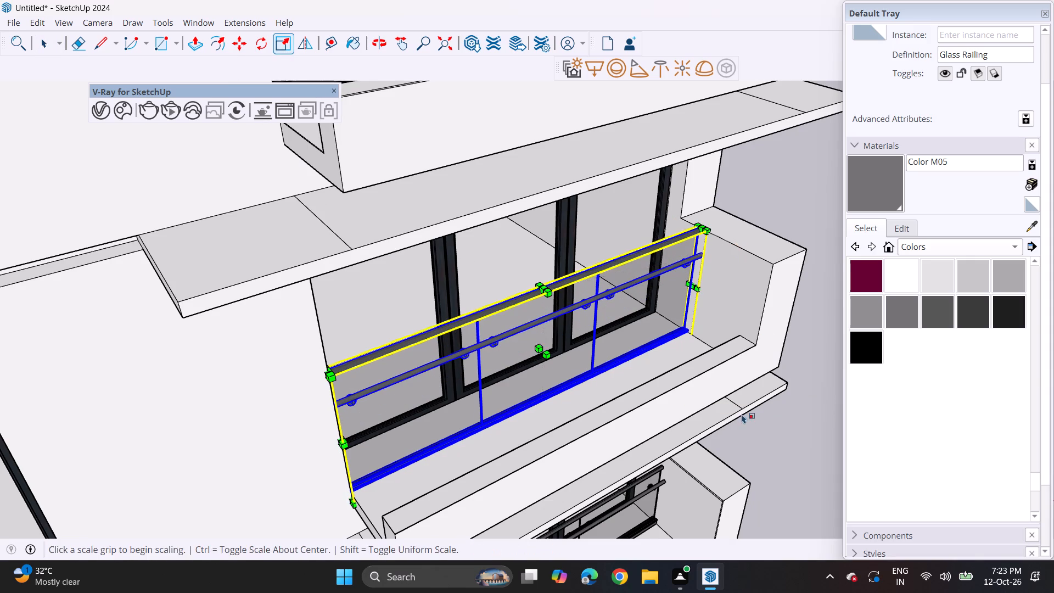
# Scale the railing on the second-lowest wide balcony vertically up to the top of its raised side wall.
pyautogui.keyDown('shift'); pyautogui.moveTo(742, 411); pyautogui.dragTo(700, 71, button='middle'); pyautogui.keyUp('shift')
pyautogui.press('space')
pyautogui.click(524, 276)
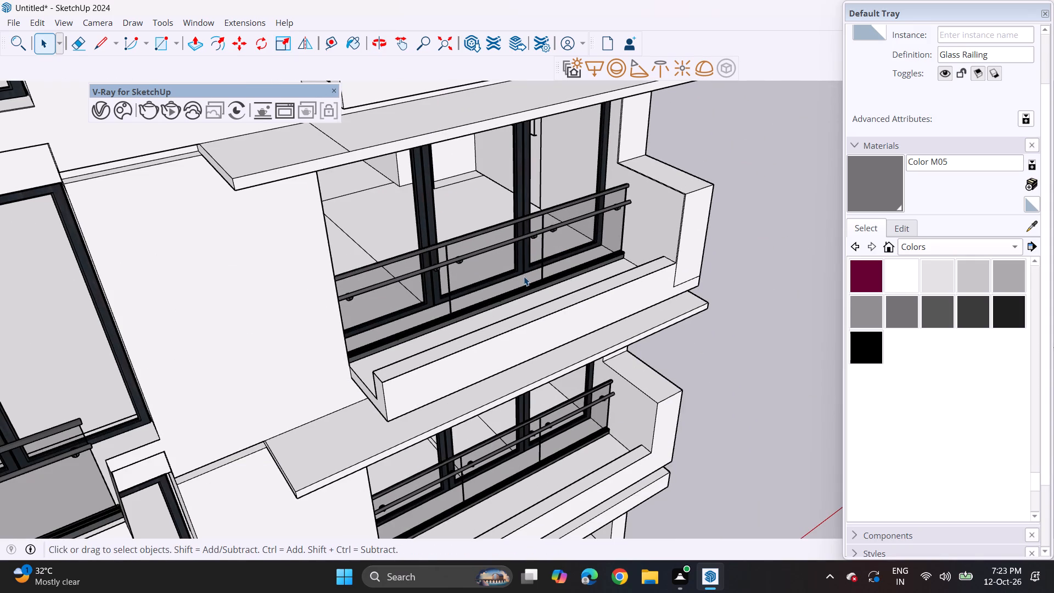
pyautogui.click(276, 38)
pyautogui.scroll(3, 487, 227)
pyautogui.click(504, 223)
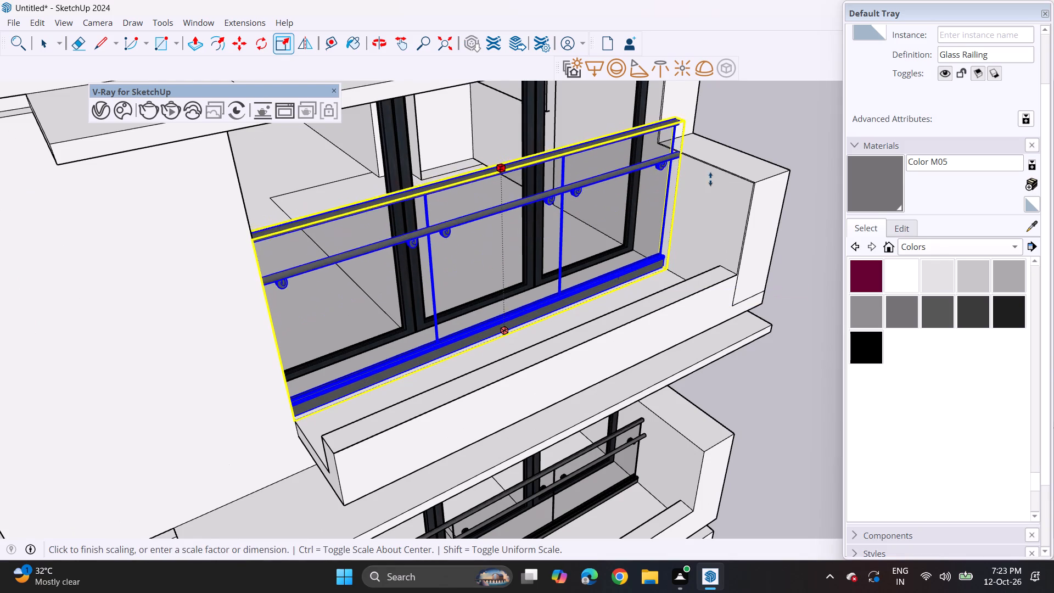
pyautogui.click(733, 173)
# Scale the lowest wide balcony's railing vertically to its raised side wall's top and clear the selection.
pyautogui.moveTo(647, 375); pyautogui.dragTo(645, 185, button='middle')
pyautogui.scroll(3, 623, 259)
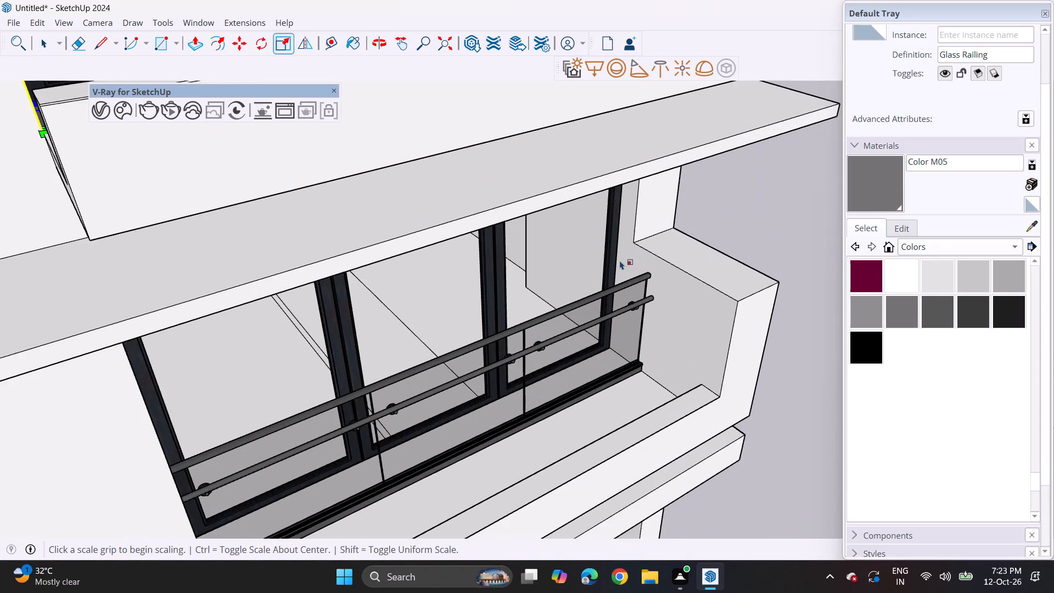
pyautogui.scroll(1, 597, 314)
pyautogui.press('space')
pyautogui.click(519, 394)
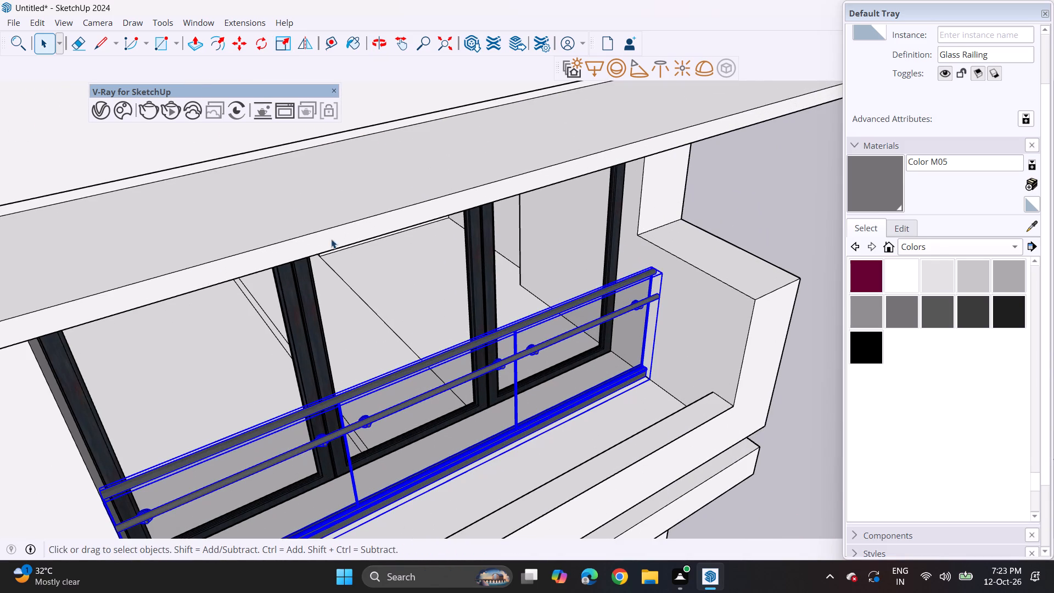
pyautogui.click(285, 43)
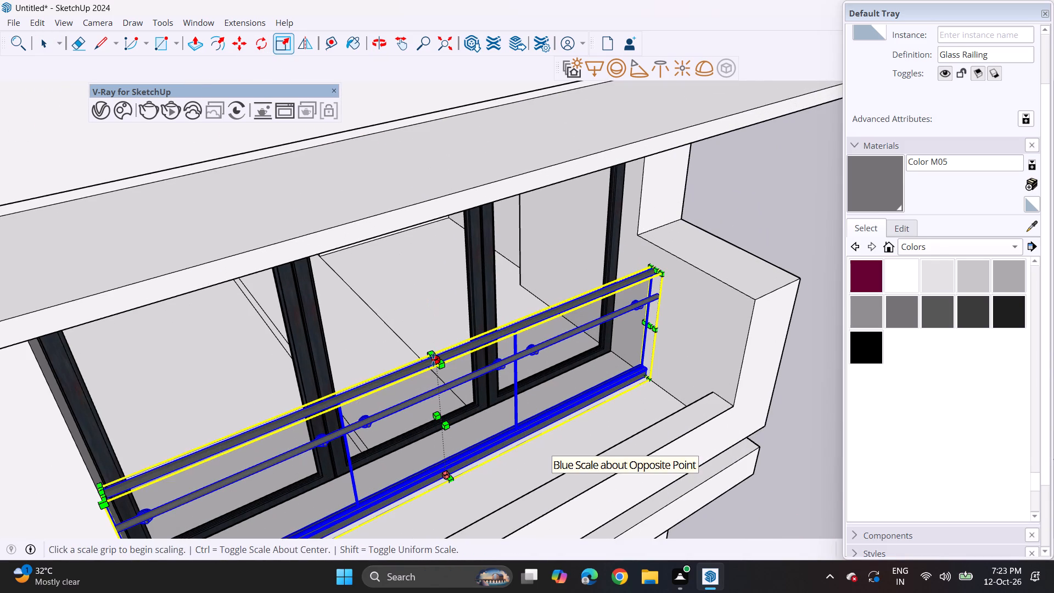
pyautogui.click(433, 360)
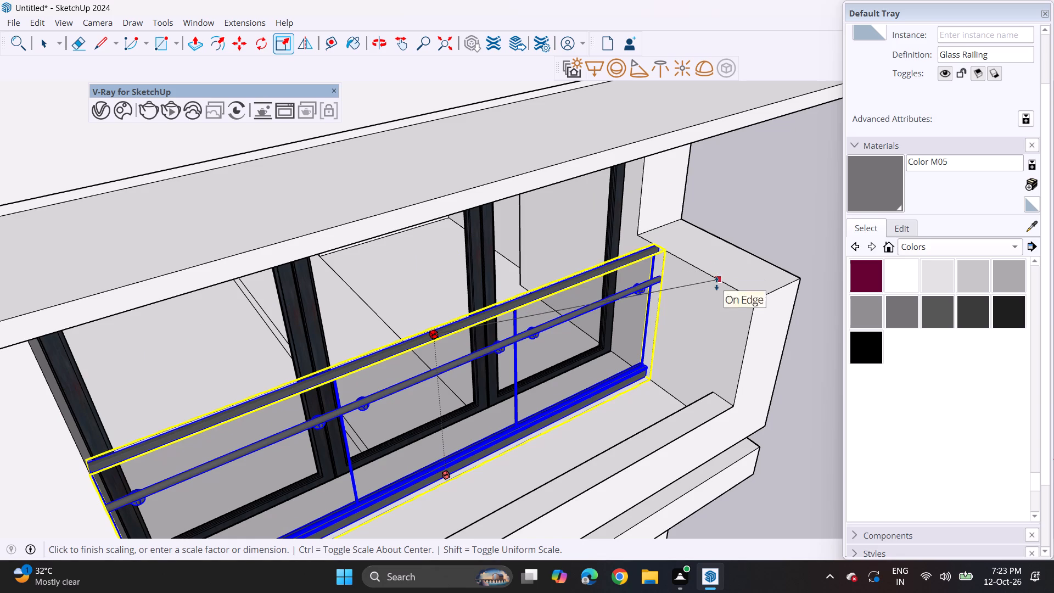
pyautogui.click(721, 284)
pyautogui.moveTo(749, 340); pyautogui.dragTo(565, 265, button='middle')
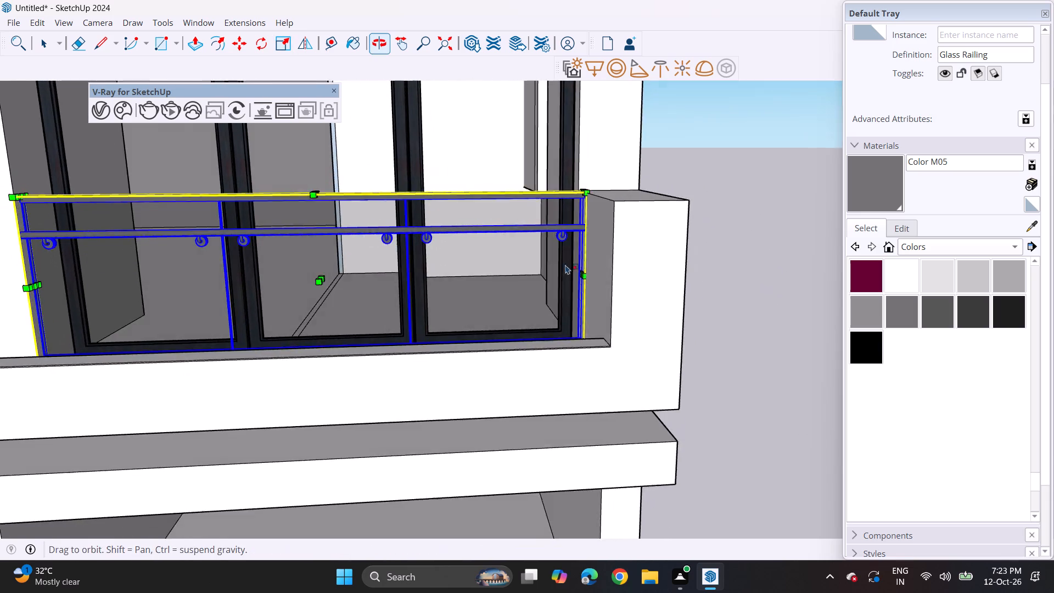
pyautogui.moveTo(565, 265); pyautogui.dragTo(593, 239, button='middle')
pyautogui.scroll(-15, 590, 390)
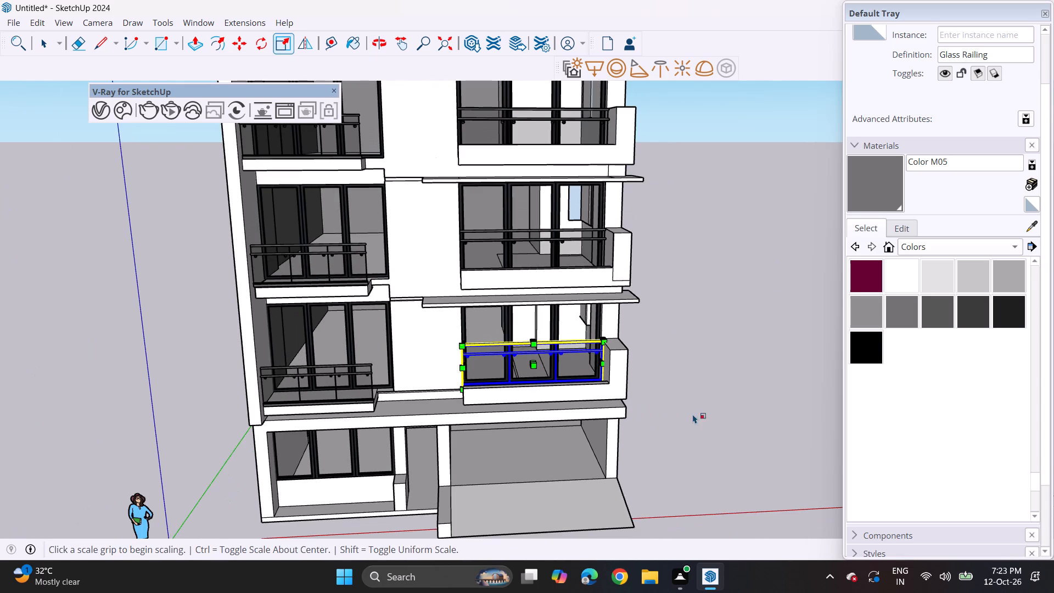
pyautogui.press('space')
pyautogui.click(684, 408)
# Examine the narrow balconies' railings and their open side ends, along with the overall tower facade.
pyautogui.moveTo(688, 405); pyautogui.dragTo(552, 363, button='middle')
pyautogui.keyDown('shift'); pyautogui.moveTo(486, 325); pyautogui.dragTo(595, 389, button='middle'); pyautogui.keyUp('shift')
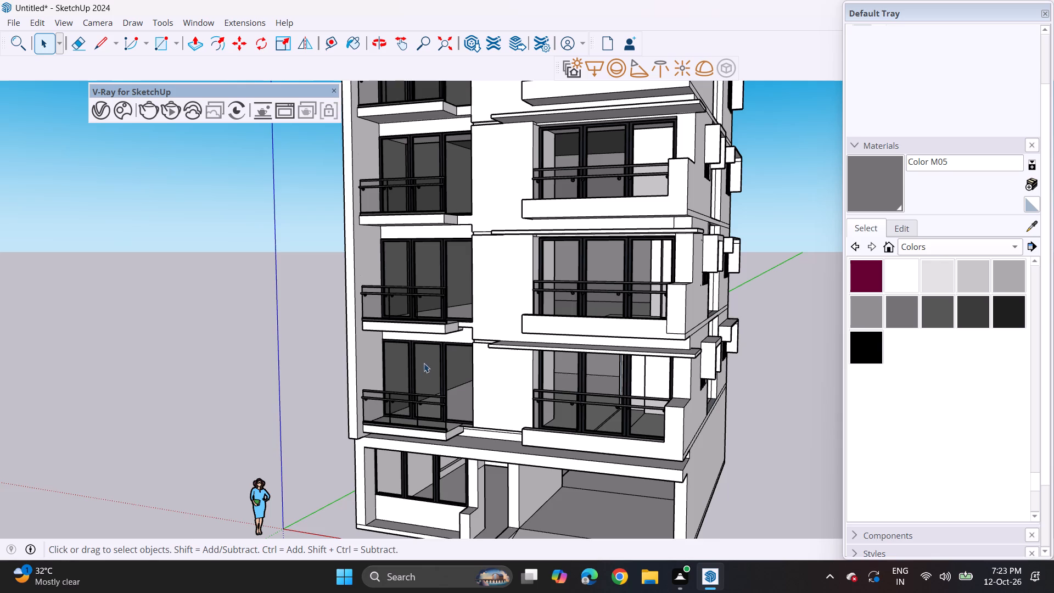
pyautogui.scroll(9, 430, 341)
pyautogui.scroll(2, 458, 307)
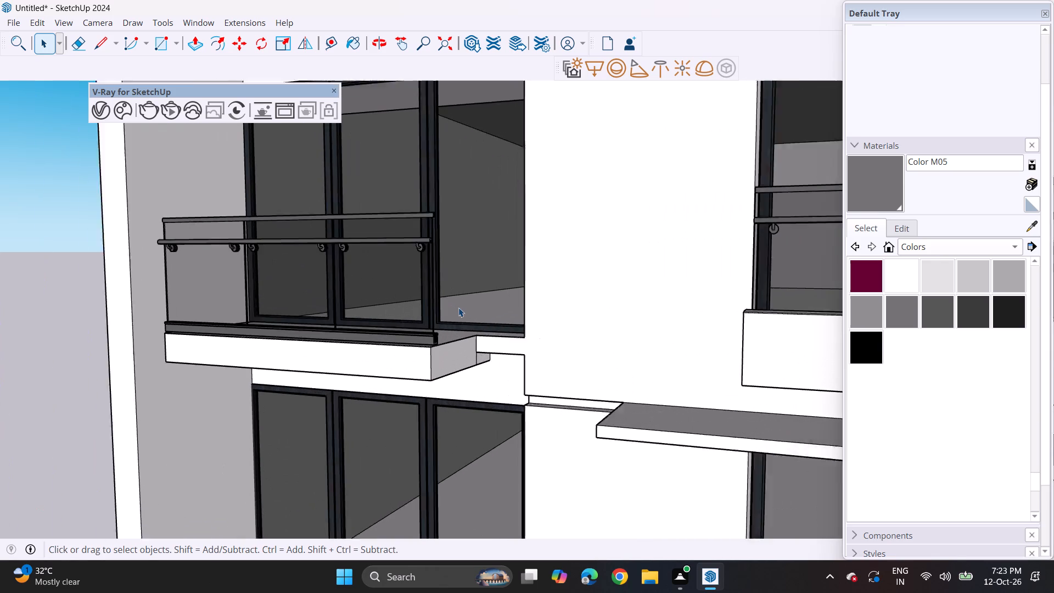
pyautogui.scroll(1, 458, 307)
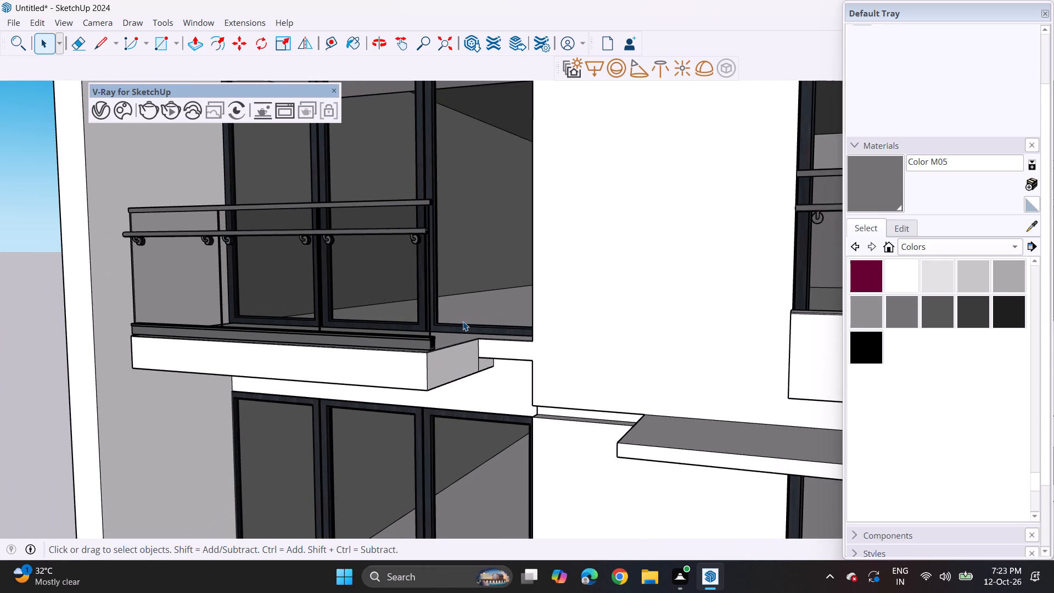
pyautogui.scroll(-16, 463, 321)
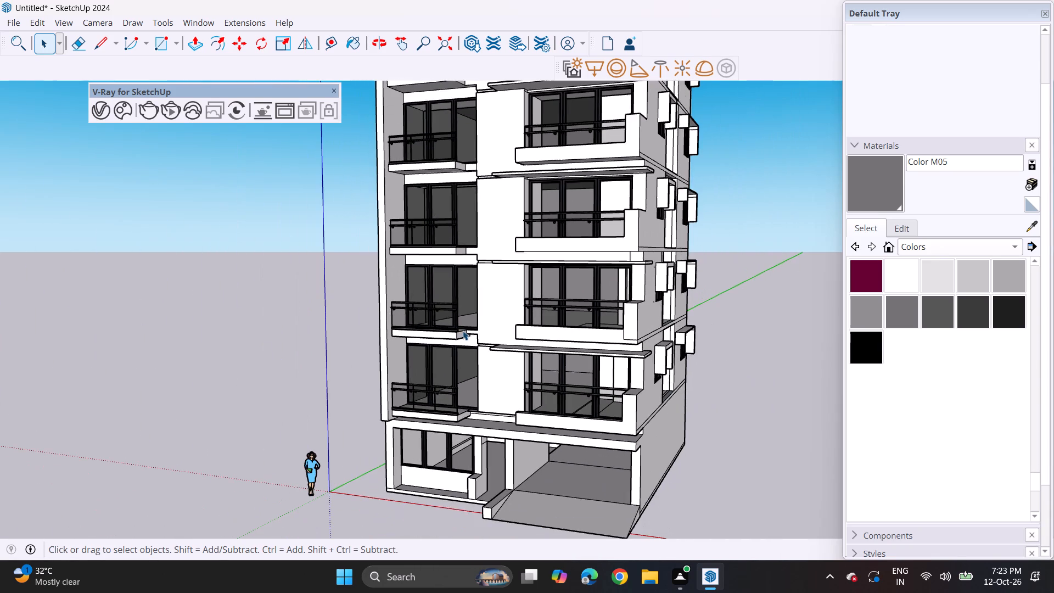
pyautogui.moveTo(694, 332); pyautogui.dragTo(659, 440, button='middle')
pyautogui.scroll(-6, 631, 396)
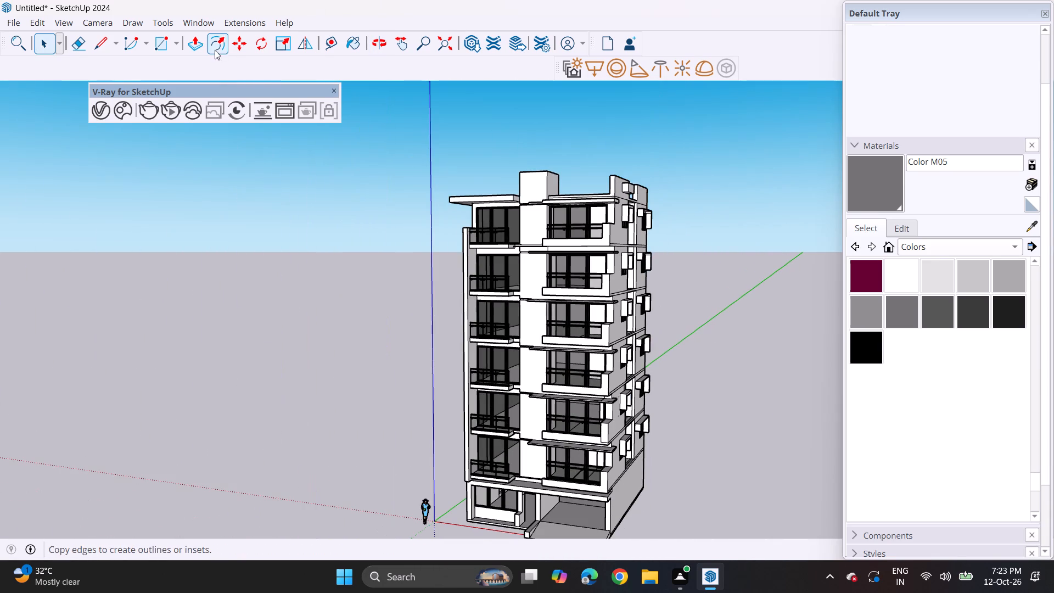
# Import the glass-railing model from the Downloads folder.
pyautogui.click(9, 22)
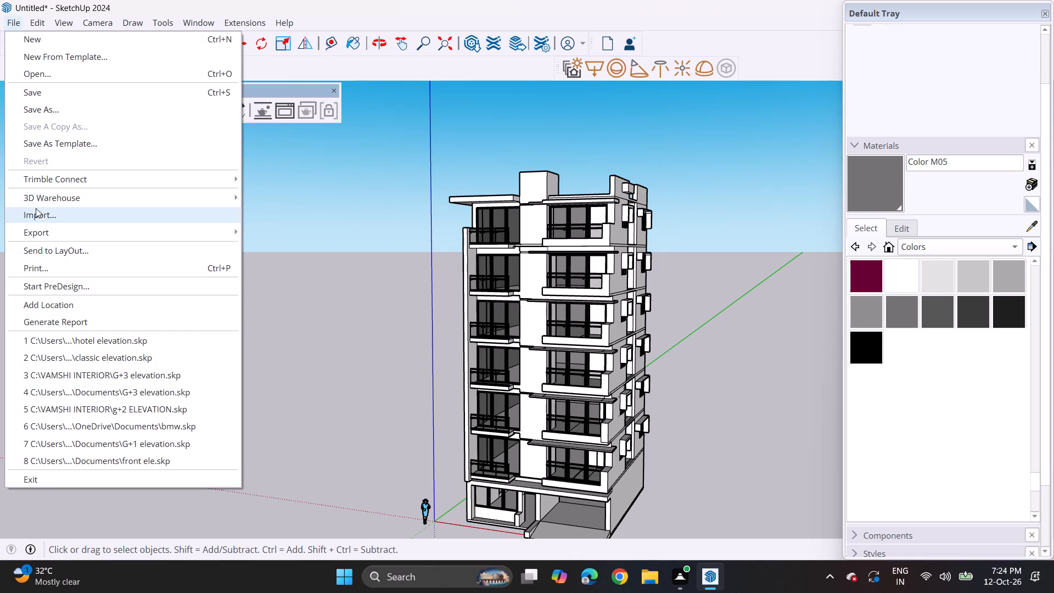
pyautogui.click(34, 220)
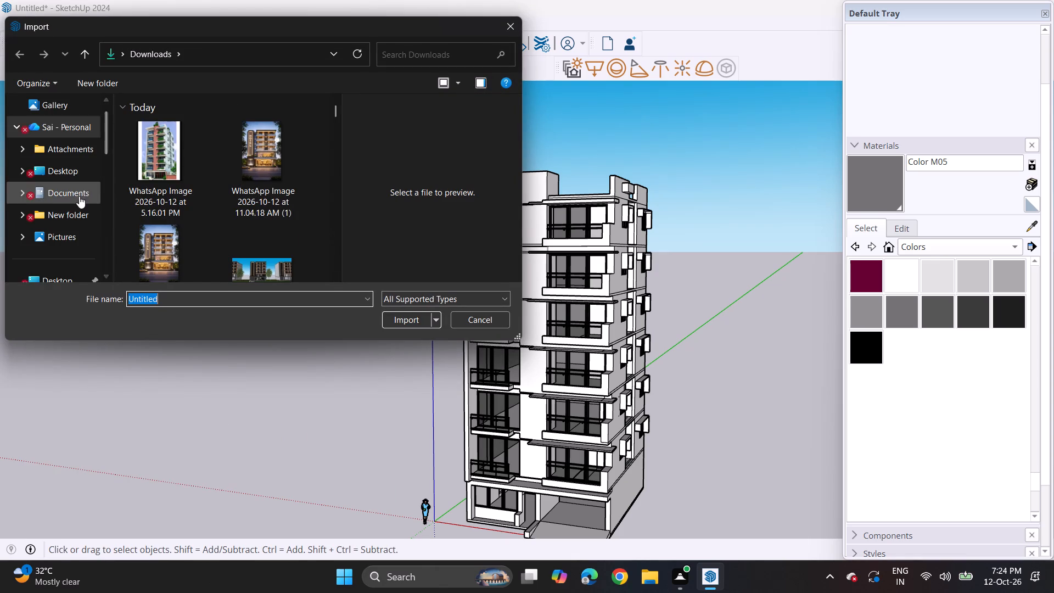
pyautogui.scroll(-3, 79, 203)
pyautogui.click(60, 123)
pyautogui.scroll(-2, 169, 159)
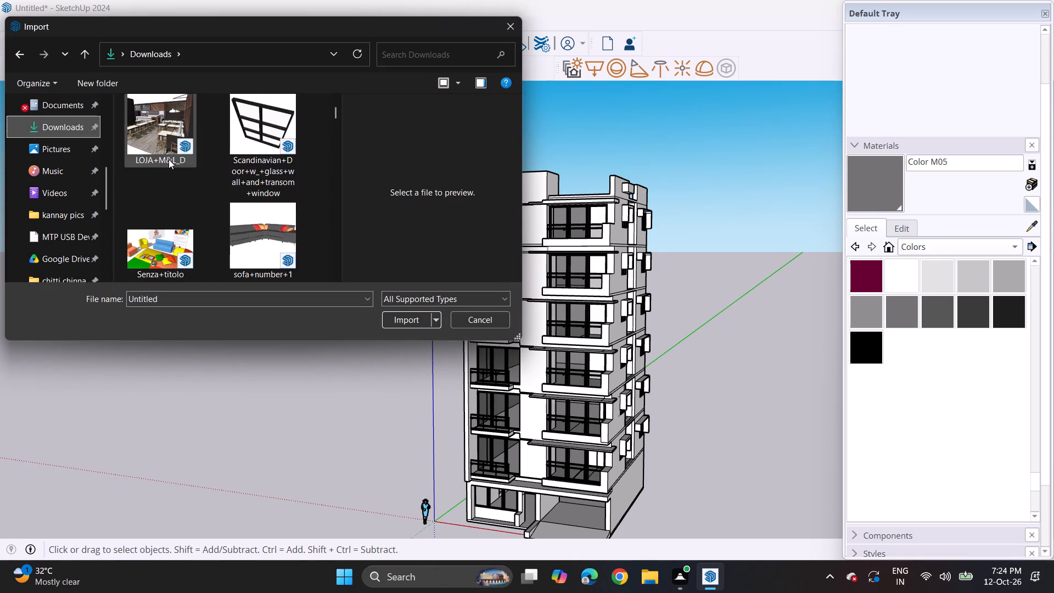
pyautogui.scroll(-17, 169, 159)
pyautogui.scroll(-4, 170, 177)
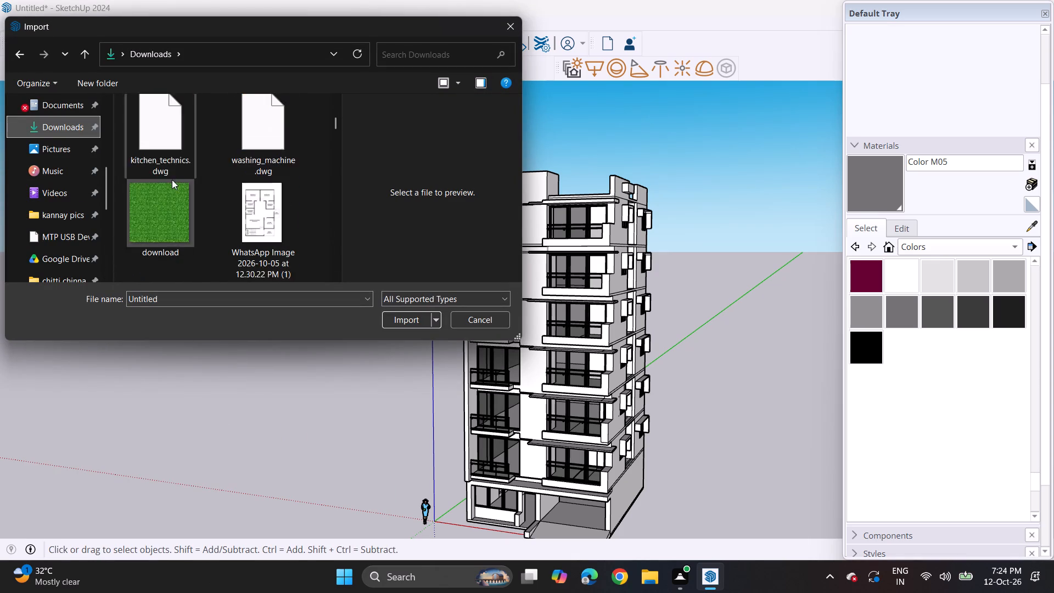
pyautogui.scroll(-18, 172, 180)
pyautogui.scroll(-5, 178, 202)
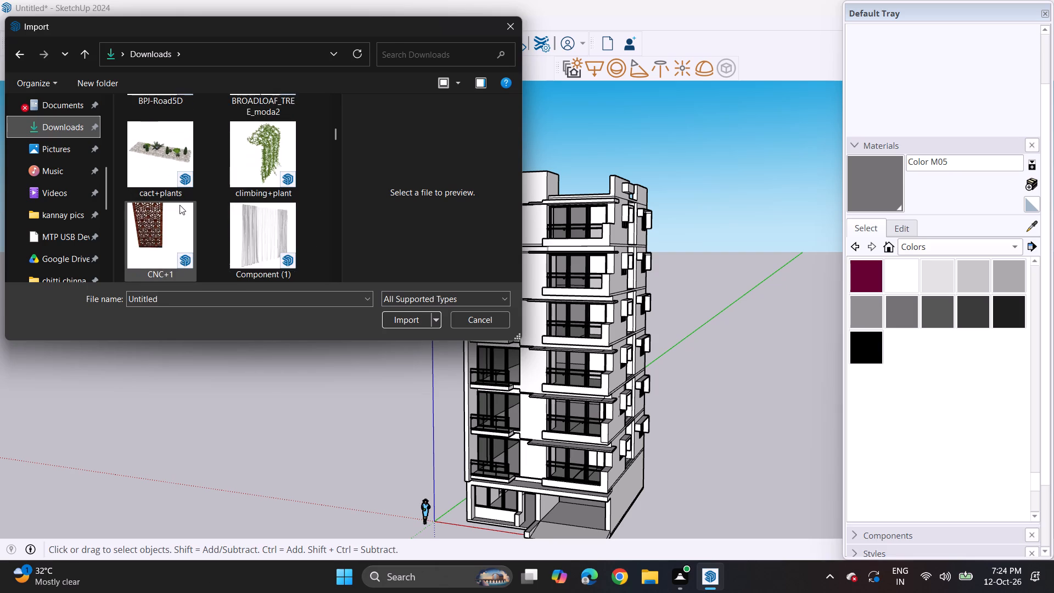
pyautogui.scroll(-7, 180, 205)
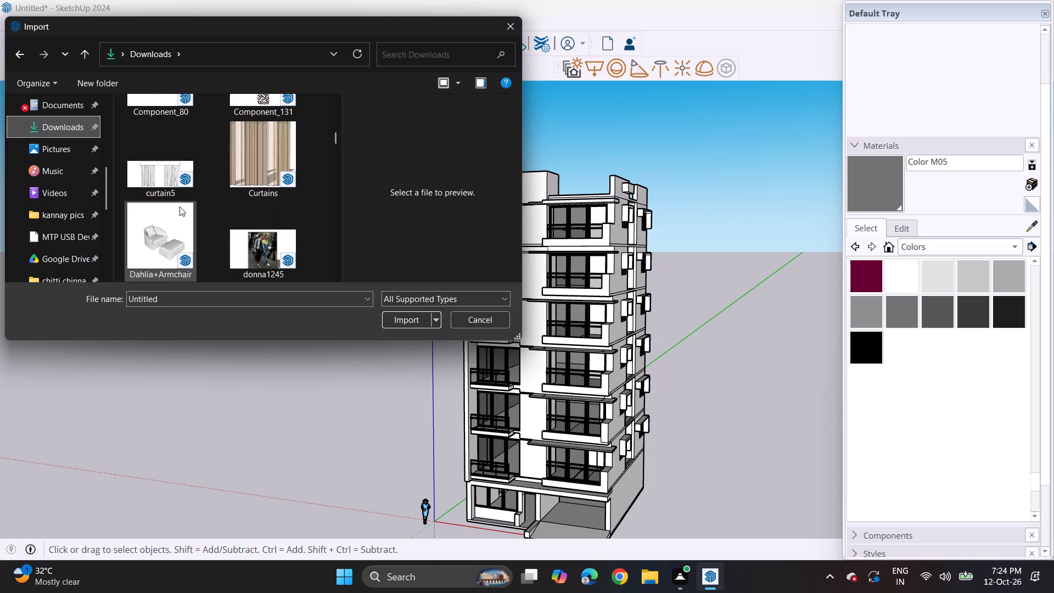
pyautogui.scroll(-7, 181, 210)
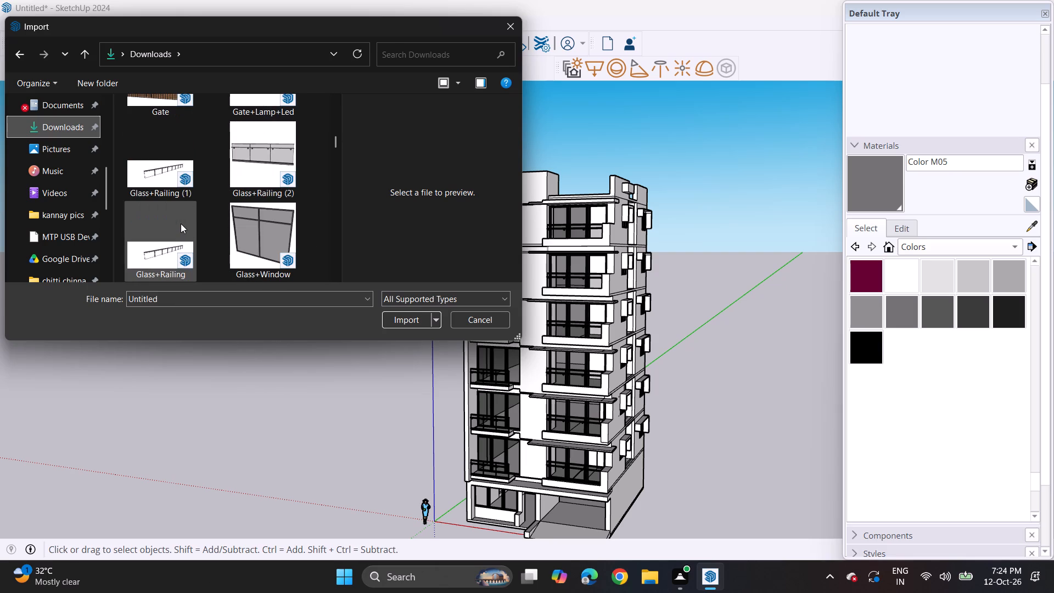
pyautogui.scroll(-1, 181, 223)
pyautogui.click(169, 254)
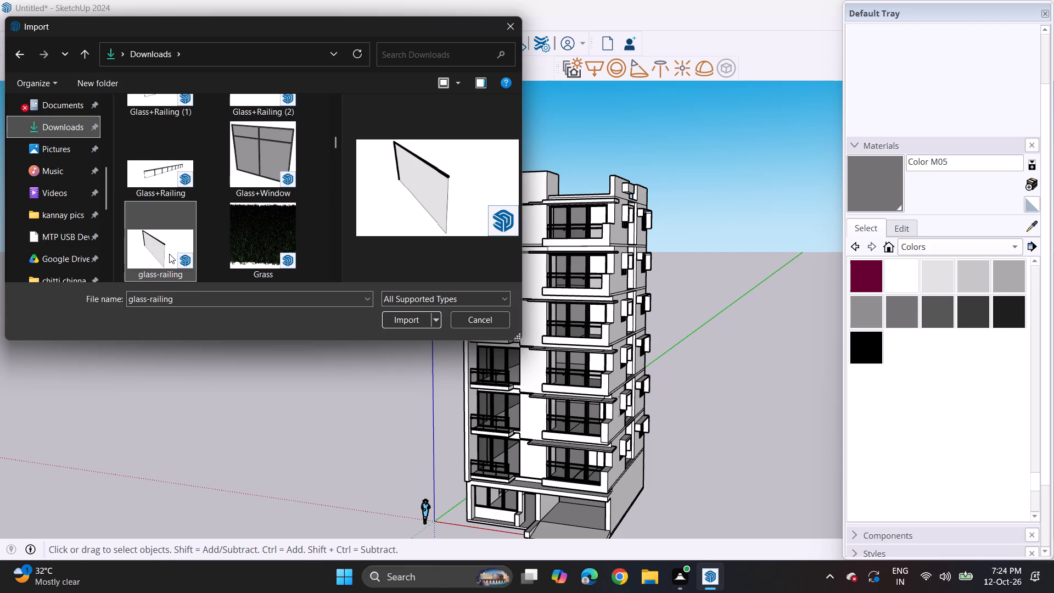
pyautogui.click(412, 322)
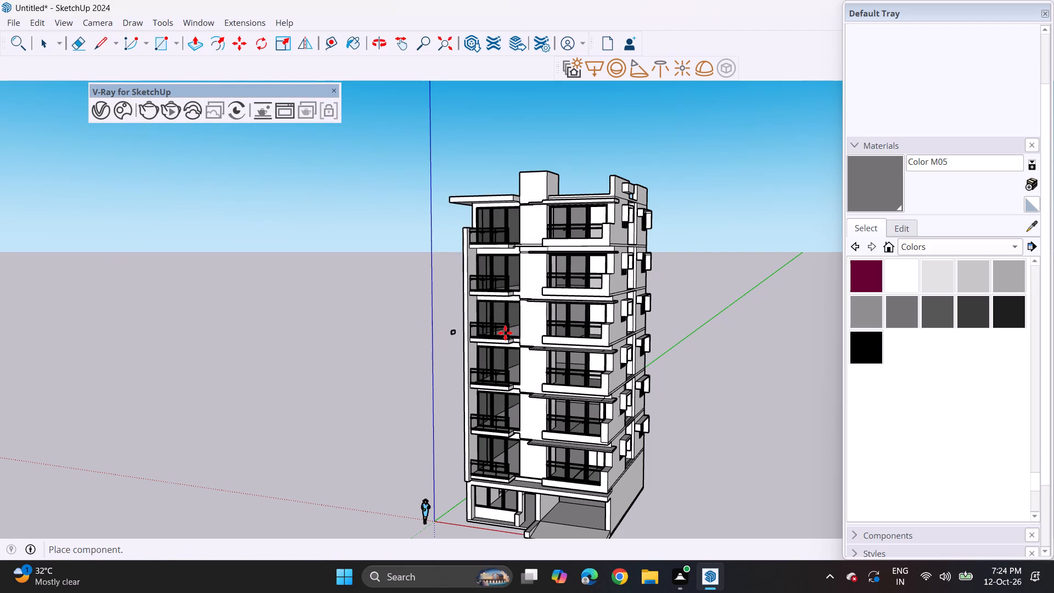
# Place the imported railing at the front corner of the top narrow balcony, along its open side edge.
pyautogui.scroll(8, 520, 289)
pyautogui.scroll(4, 507, 223)
pyautogui.moveTo(500, 182); pyautogui.dragTo(478, 242, button='middle')
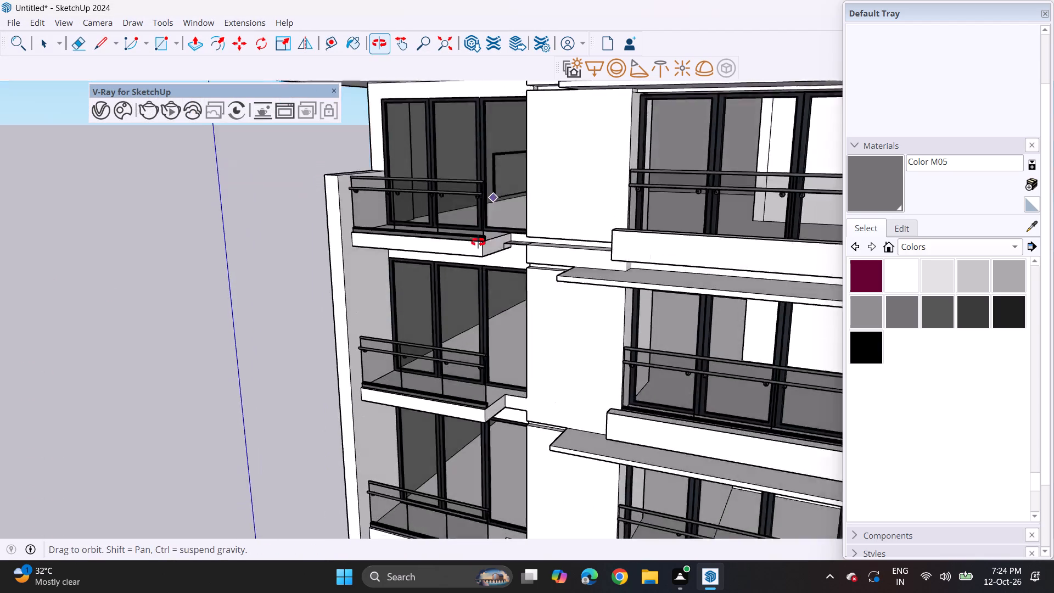
pyautogui.moveTo(478, 242); pyautogui.dragTo(457, 292, button='middle')
pyautogui.scroll(4, 457, 292)
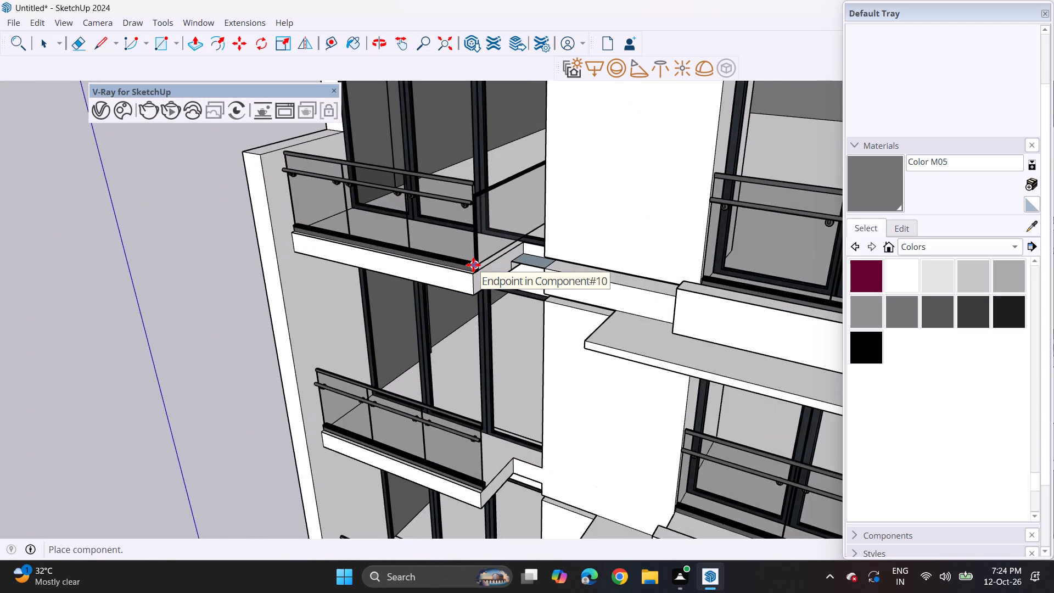
pyautogui.click(474, 271)
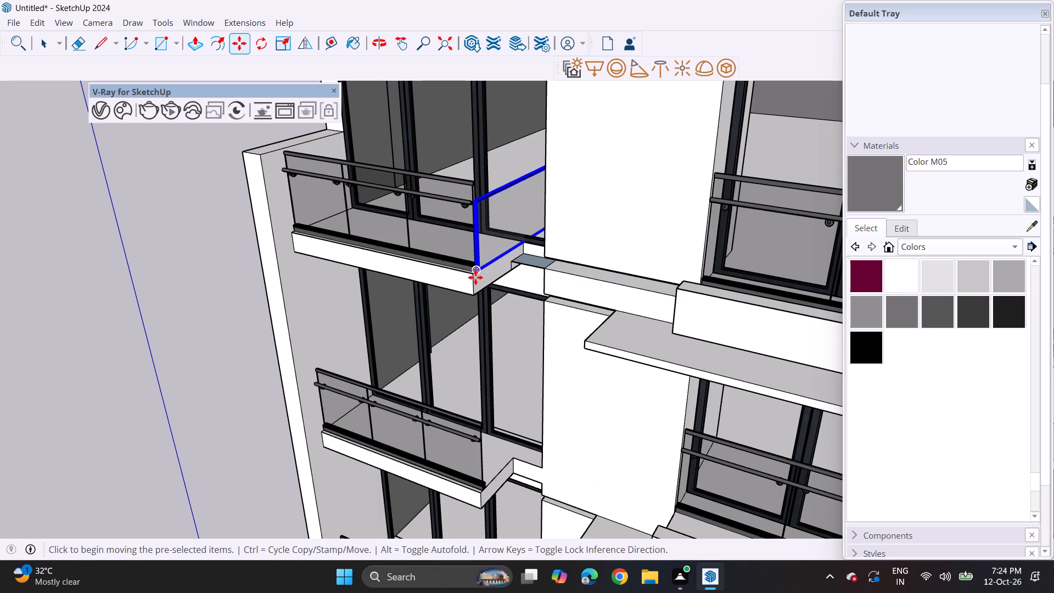
# Scale the top narrow balcony's side railing vertically to the top of the adjoining front railing and clear the selection.
pyautogui.moveTo(482, 273); pyautogui.dragTo(344, 219, button='middle')
pyautogui.moveTo(401, 160); pyautogui.dragTo(460, 188, button='middle')
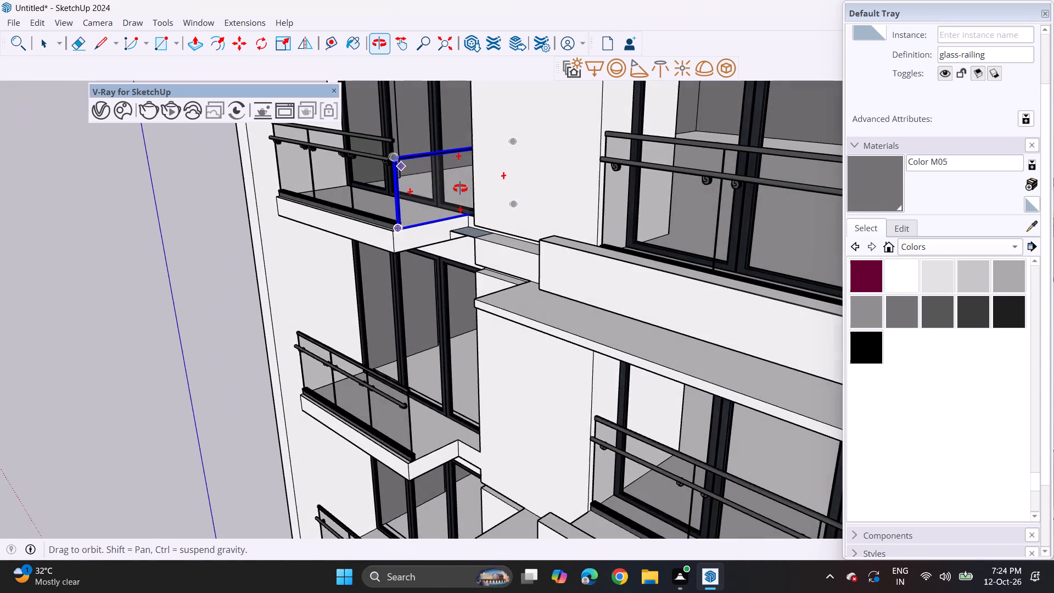
pyautogui.moveTo(460, 188); pyautogui.dragTo(461, 188, button='middle')
pyautogui.scroll(3, 401, 191)
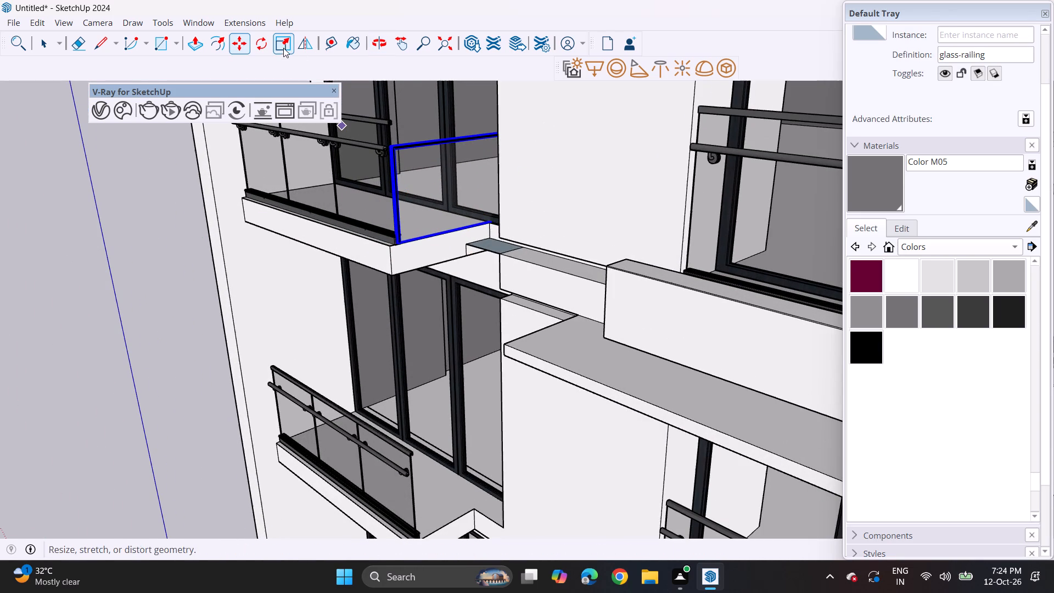
pyautogui.click(283, 48)
pyautogui.keyDown('shift'); pyautogui.moveTo(356, 188); pyautogui.dragTo(386, 290, button='middle'); pyautogui.keyUp('shift')
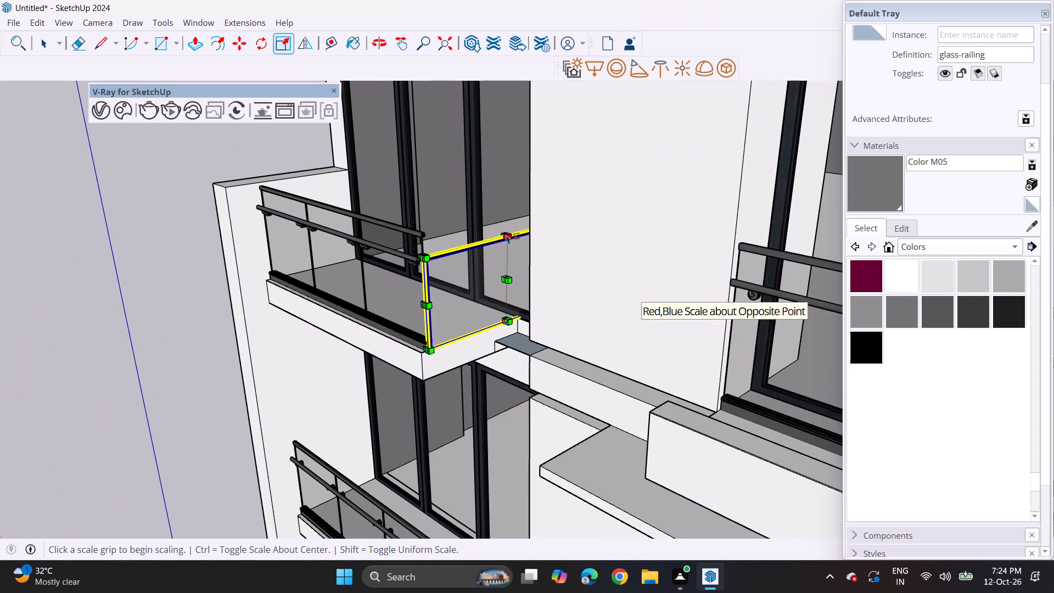
pyautogui.scroll(4, 507, 234)
pyautogui.moveTo(514, 239); pyautogui.dragTo(530, 250, button='middle')
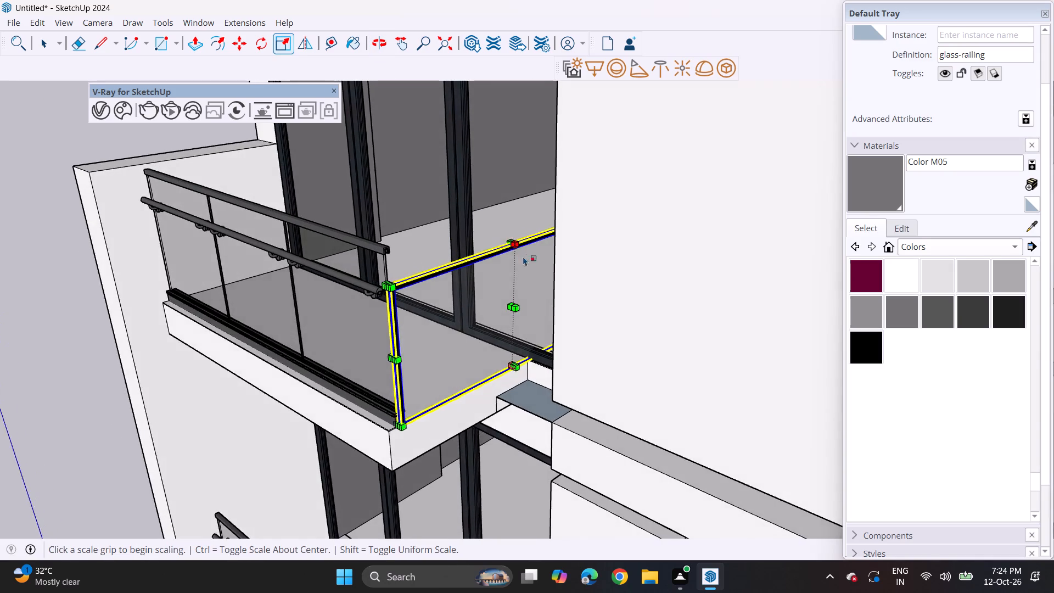
pyautogui.scroll(7, 501, 230)
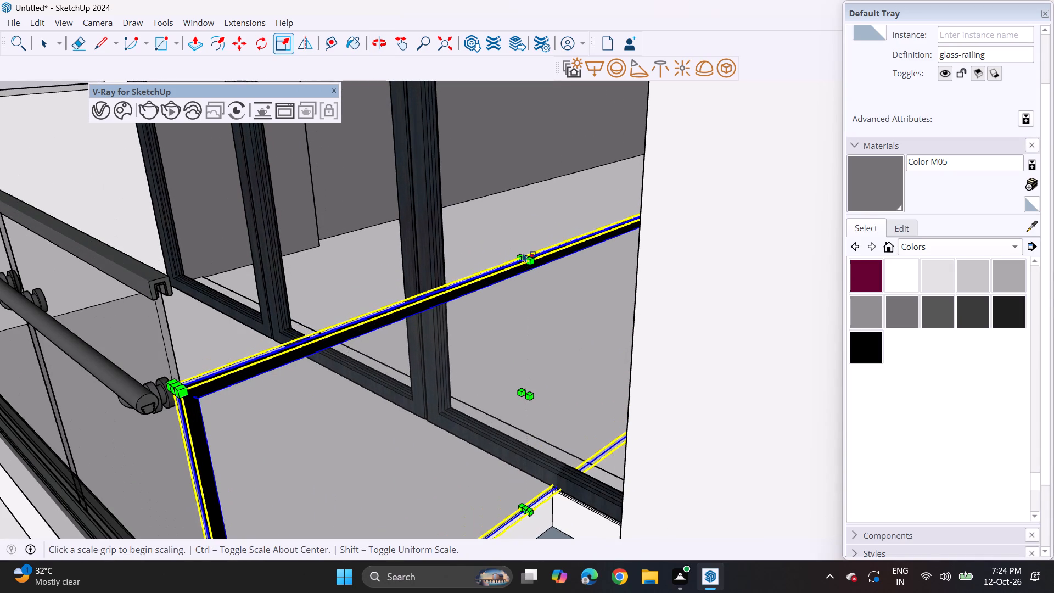
pyautogui.click(522, 259)
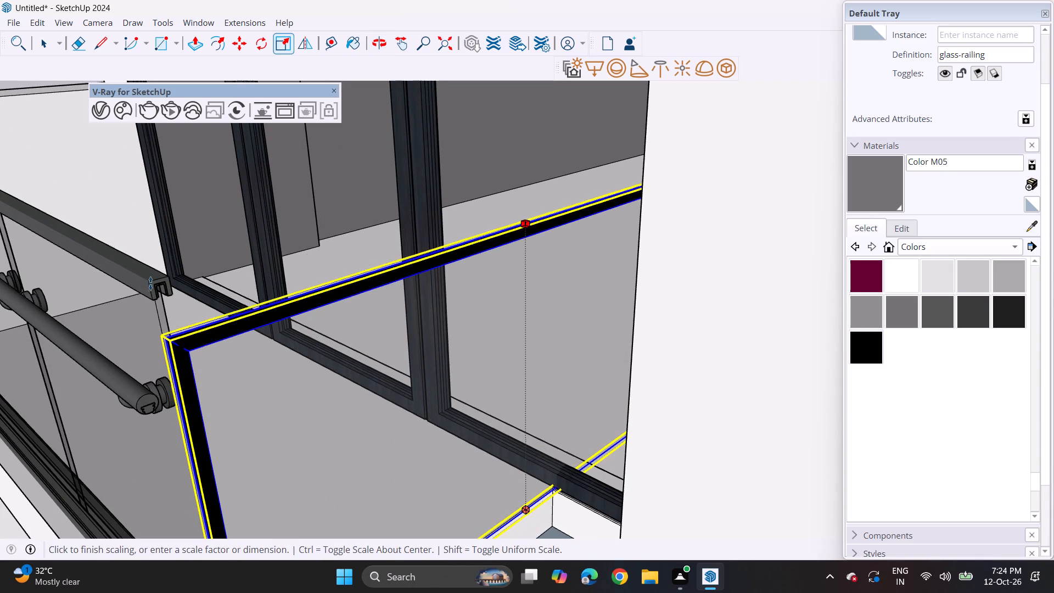
pyautogui.click(150, 283)
pyautogui.scroll(-5, 244, 362)
pyautogui.moveTo(256, 391); pyautogui.dragTo(205, 237, button='middle')
pyautogui.scroll(-3, 206, 257)
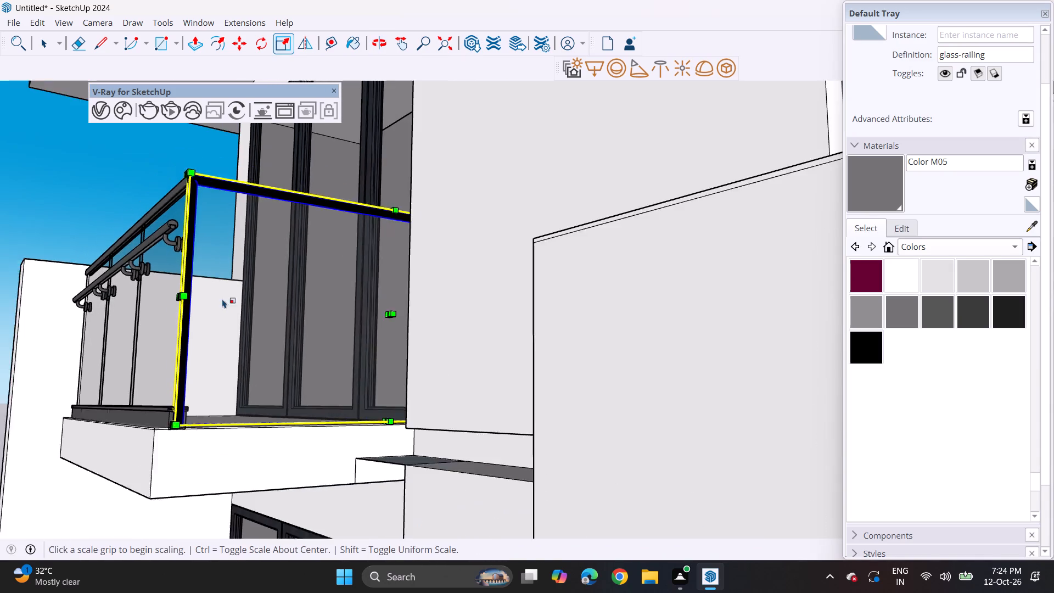
pyautogui.scroll(-5, 222, 299)
pyautogui.keyDown('shift'); pyautogui.moveTo(206, 360); pyautogui.dragTo(287, 278, button='middle'); pyautogui.keyUp('shift')
pyautogui.press('space')
pyautogui.click(65, 331)
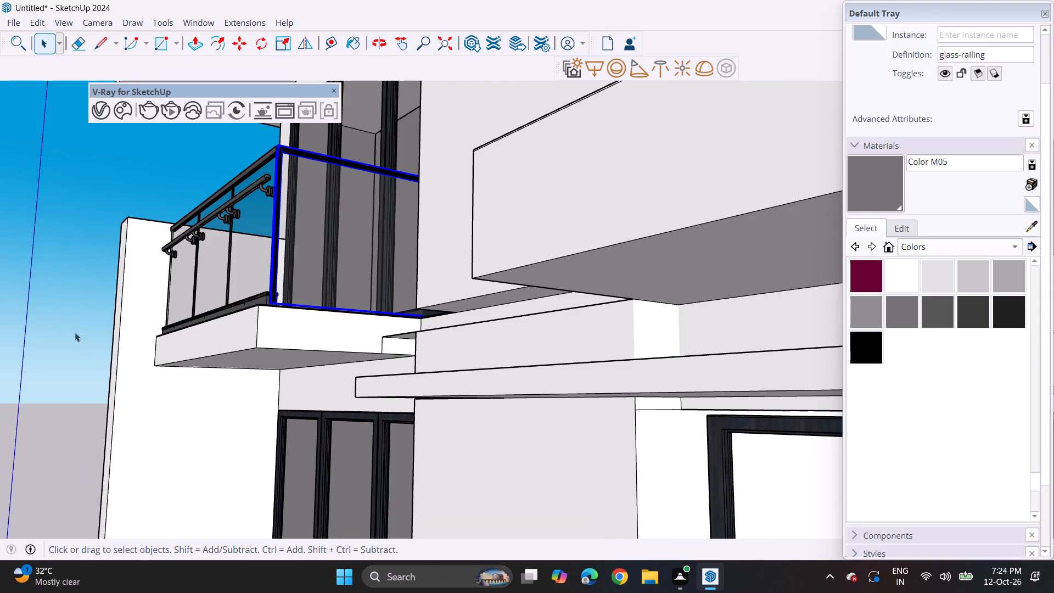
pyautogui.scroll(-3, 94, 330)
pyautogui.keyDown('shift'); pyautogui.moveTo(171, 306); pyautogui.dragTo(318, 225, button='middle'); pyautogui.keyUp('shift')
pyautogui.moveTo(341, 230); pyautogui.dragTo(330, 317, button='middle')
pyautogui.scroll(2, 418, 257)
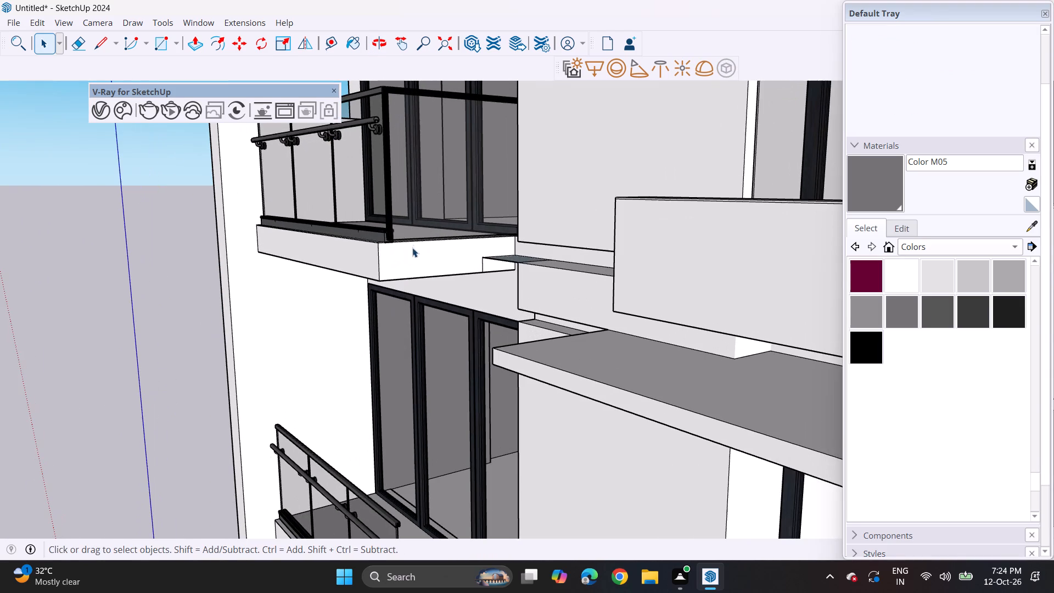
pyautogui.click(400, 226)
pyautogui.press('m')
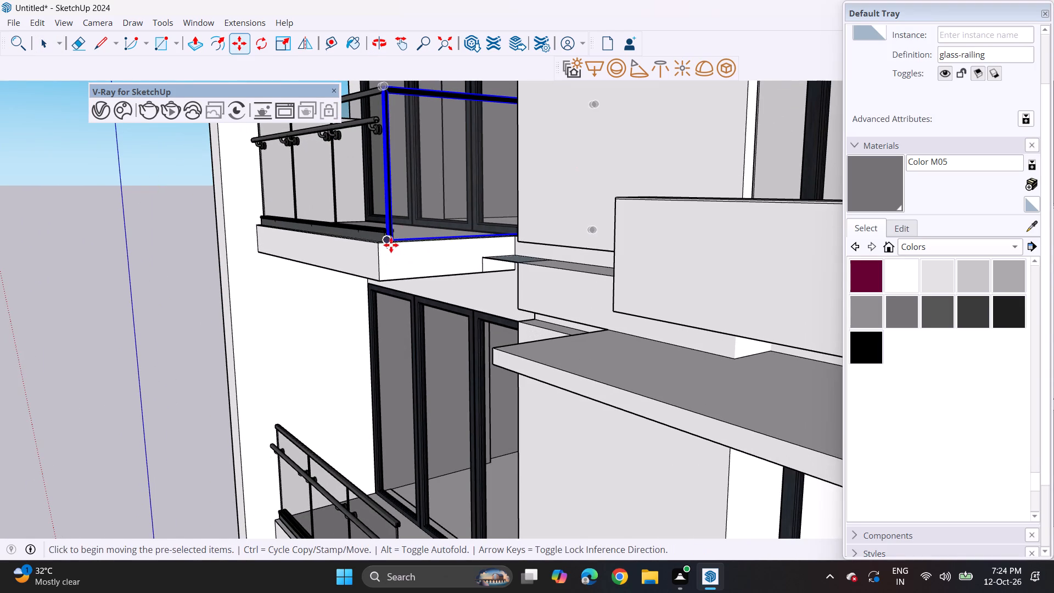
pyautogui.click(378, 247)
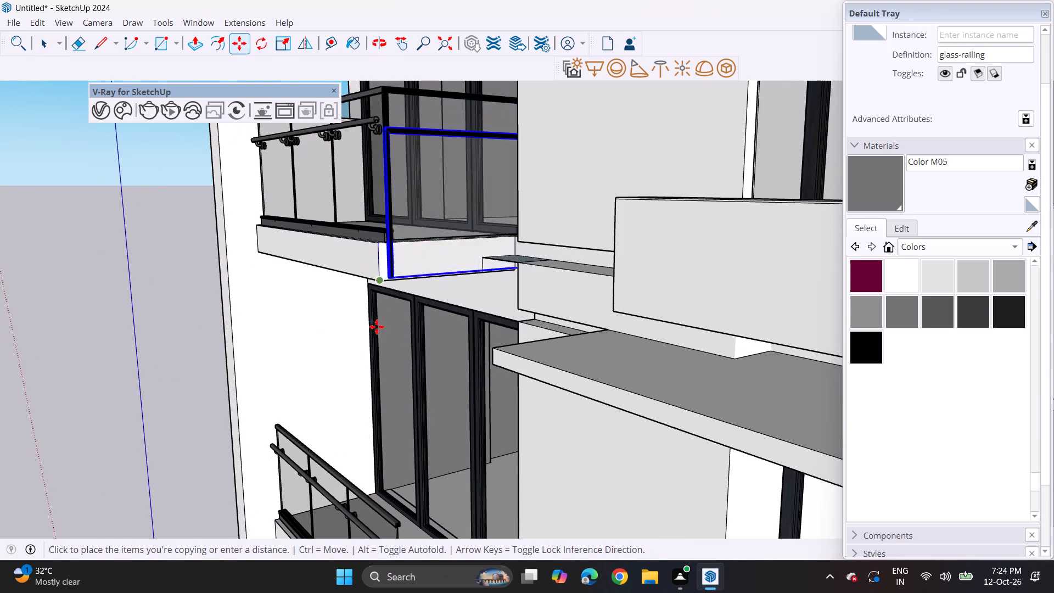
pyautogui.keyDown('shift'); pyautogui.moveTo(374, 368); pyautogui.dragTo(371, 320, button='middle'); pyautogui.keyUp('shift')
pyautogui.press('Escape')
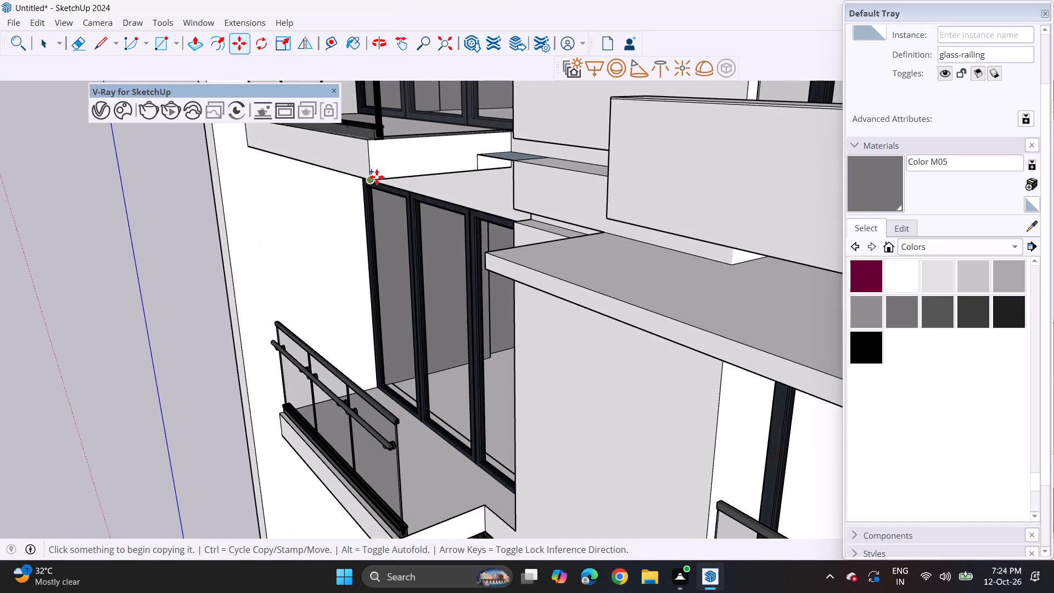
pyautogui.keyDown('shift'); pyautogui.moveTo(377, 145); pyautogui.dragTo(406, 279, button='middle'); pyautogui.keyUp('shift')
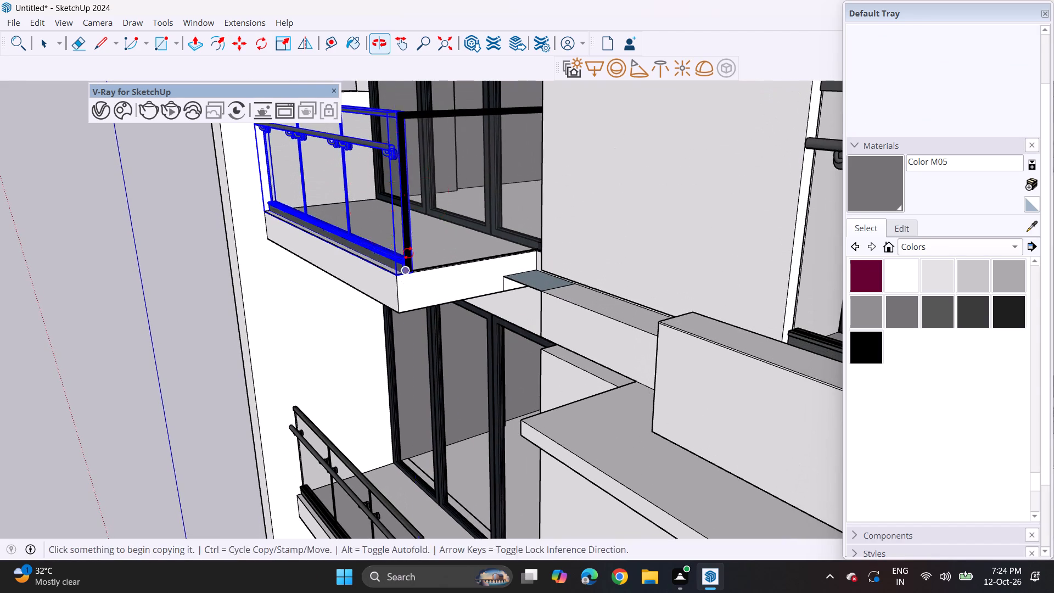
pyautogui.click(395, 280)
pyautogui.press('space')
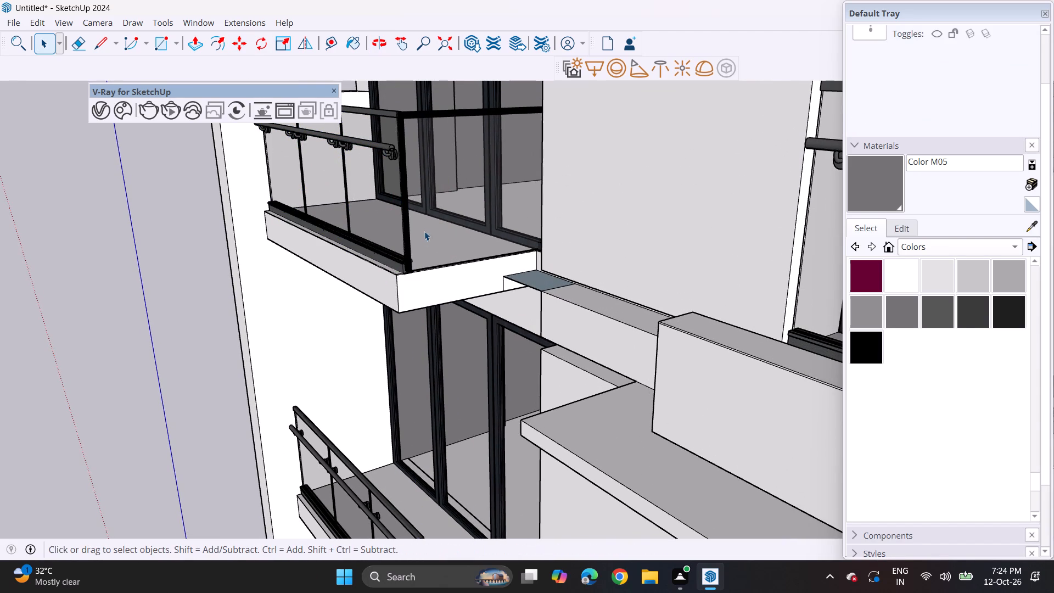
# Copy the side railing straight down onto the slab corners of the second and third narrow balconies from the top.
pyautogui.click(424, 231)
pyautogui.press('m')
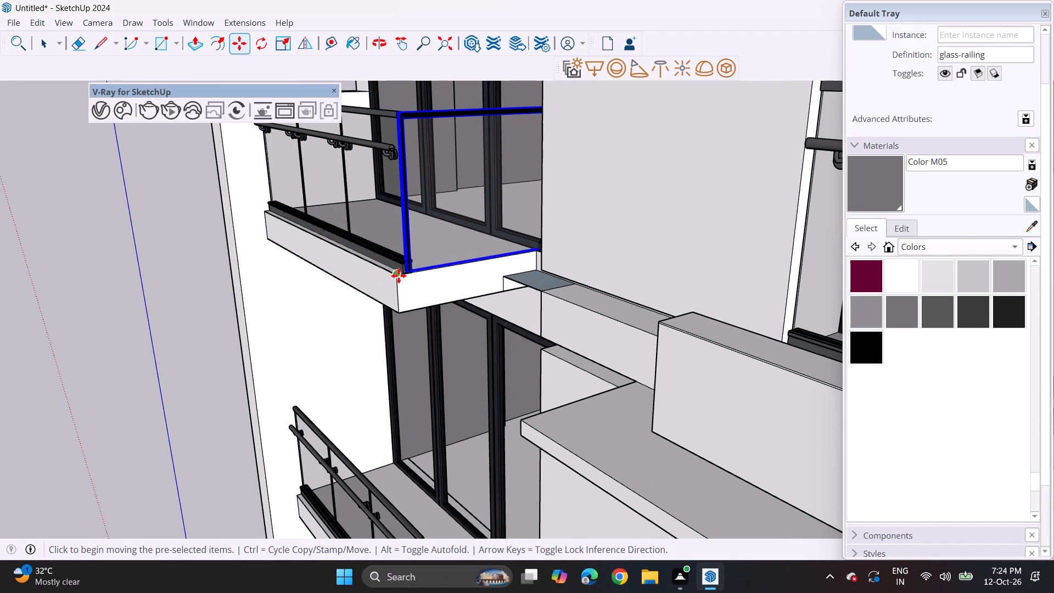
pyautogui.click(399, 276)
pyautogui.keyDown('shift'); pyautogui.moveTo(390, 349); pyautogui.dragTo(390, 134, button='middle'); pyautogui.keyUp('shift')
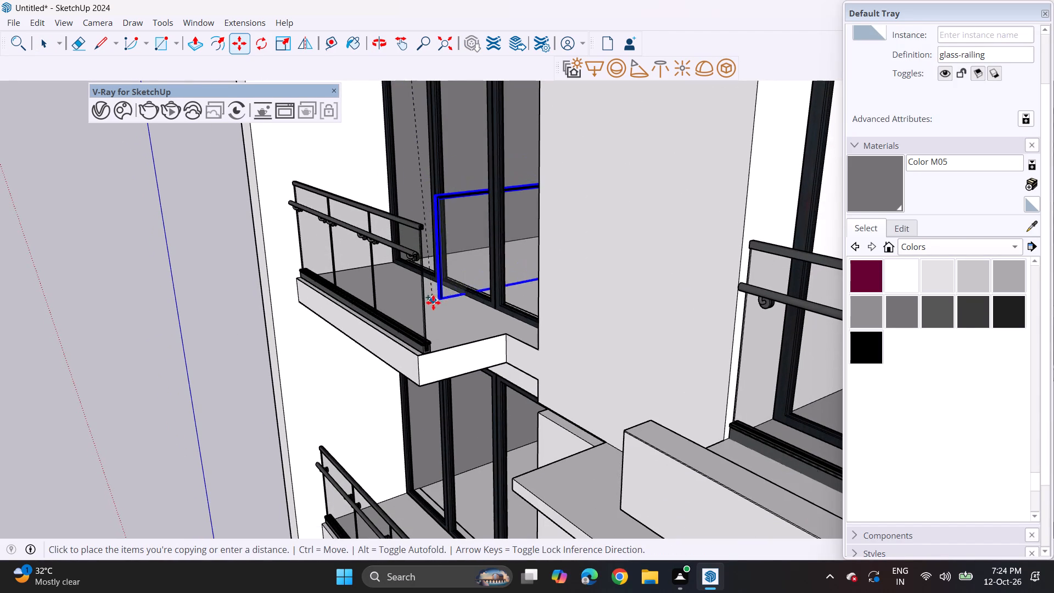
pyautogui.click(418, 360)
pyautogui.click(418, 358)
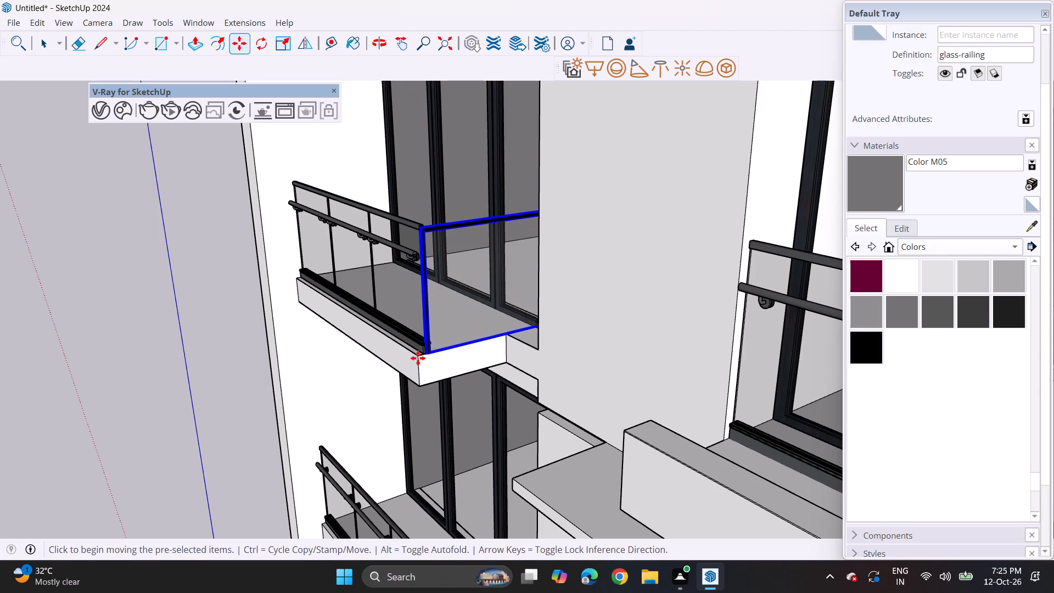
pyautogui.keyDown('shift'); pyautogui.moveTo(417, 445); pyautogui.dragTo(408, 137, button='middle'); pyautogui.keyUp('shift')
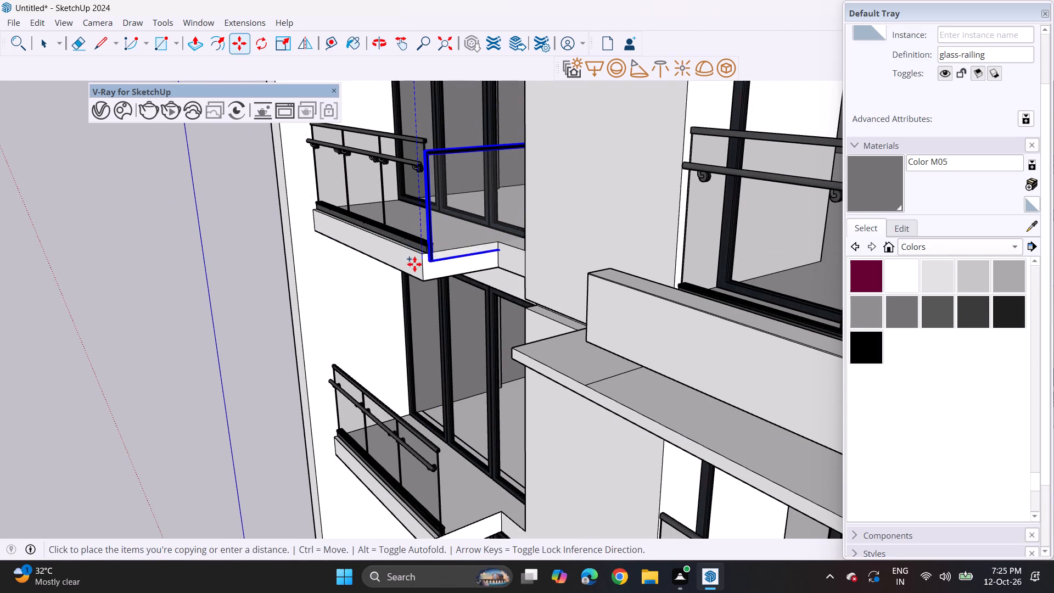
pyautogui.click(419, 253)
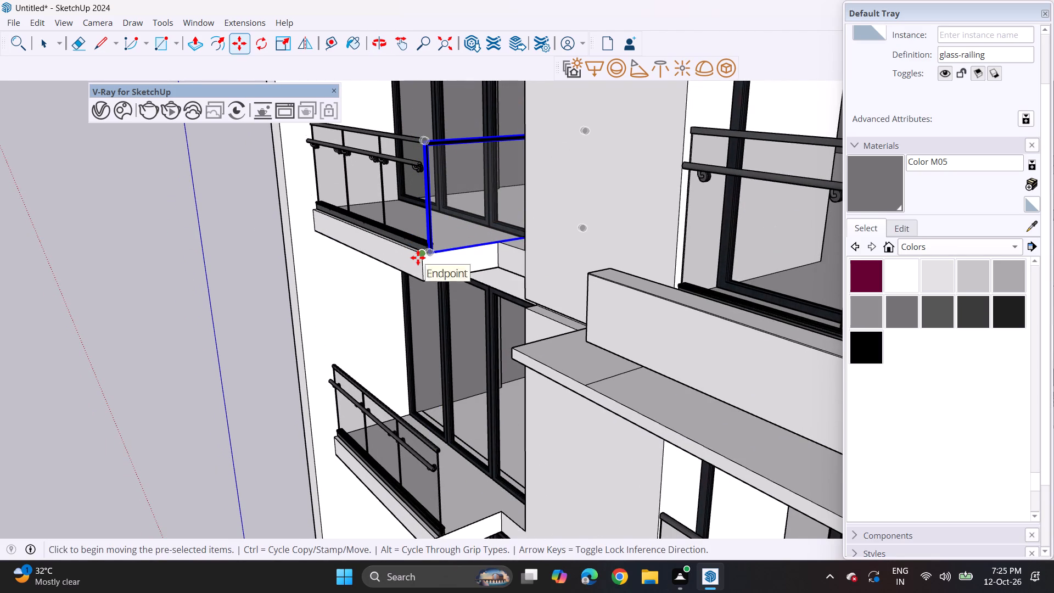
# Copy the side railing straight down onto the slab corners of the fourth and fifth narrow balconies from the top.
pyautogui.click(418, 258)
pyautogui.keyDown('shift'); pyautogui.moveTo(424, 321); pyautogui.dragTo(424, 176, button='middle'); pyautogui.keyUp('shift')
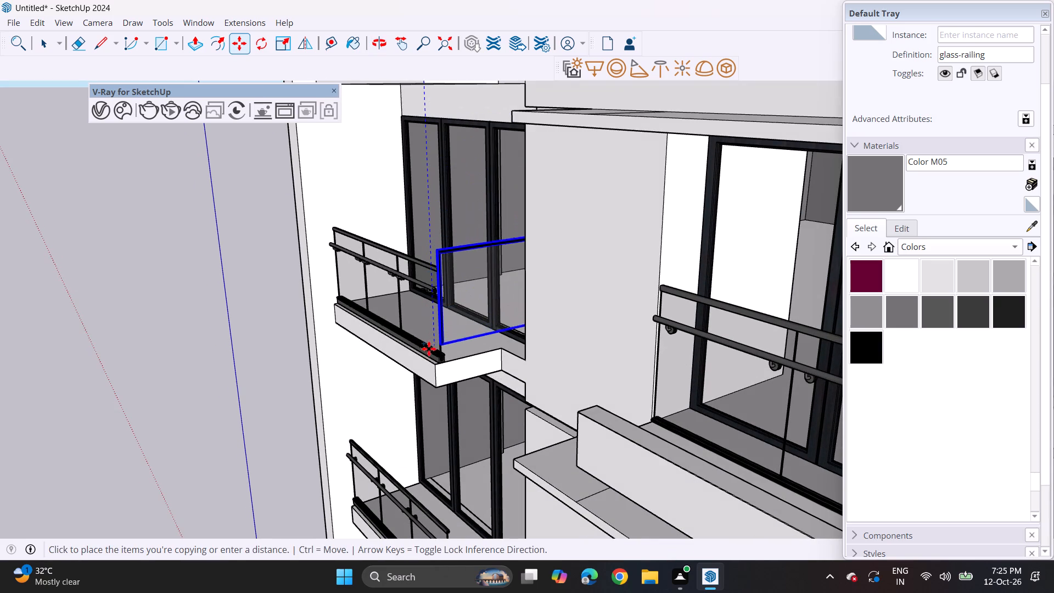
pyautogui.click(432, 366)
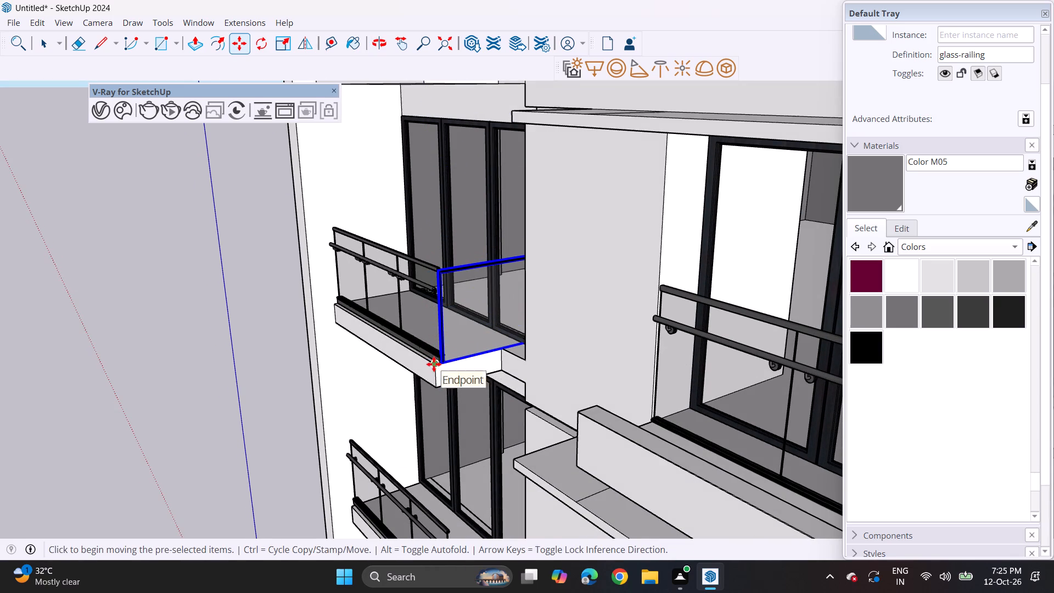
pyautogui.click(434, 364)
pyautogui.keyDown('shift'); pyautogui.moveTo(437, 433); pyautogui.dragTo(433, 174, button='middle'); pyautogui.keyUp('shift')
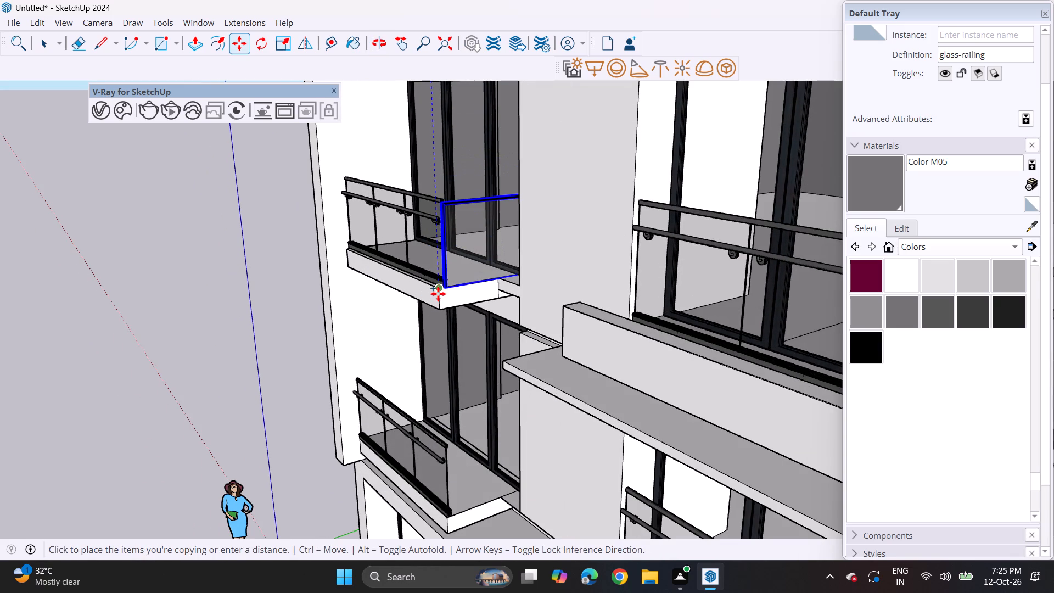
pyautogui.click(437, 291)
# Copy the side railing straight down onto the slab corner of the lowest narrow balcony and clear the selection.
pyautogui.click(439, 290)
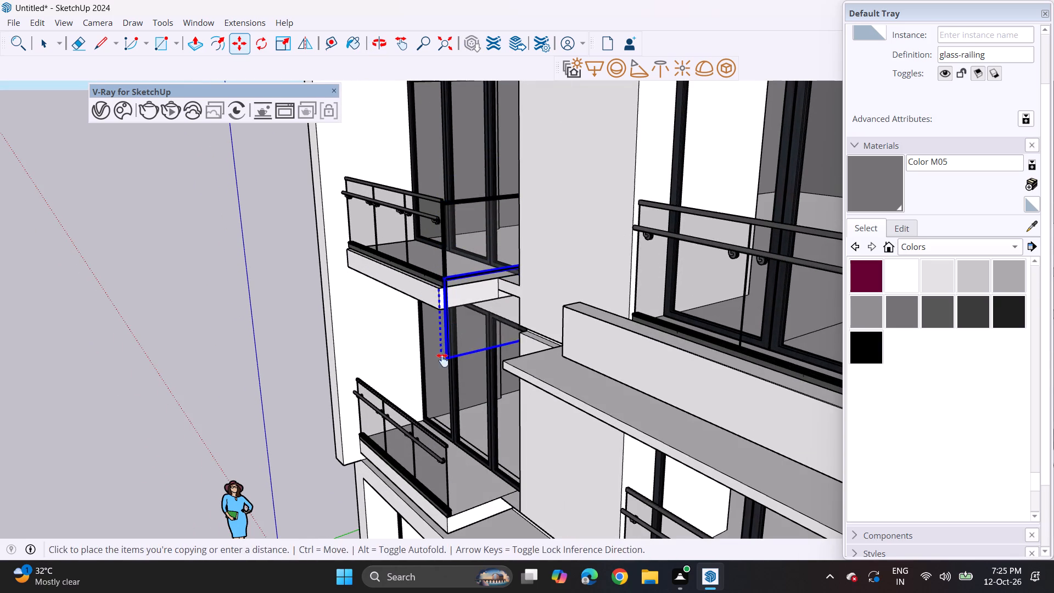
pyautogui.keyDown('shift'); pyautogui.moveTo(442, 360); pyautogui.dragTo(442, 238, button='middle'); pyautogui.keyUp('shift')
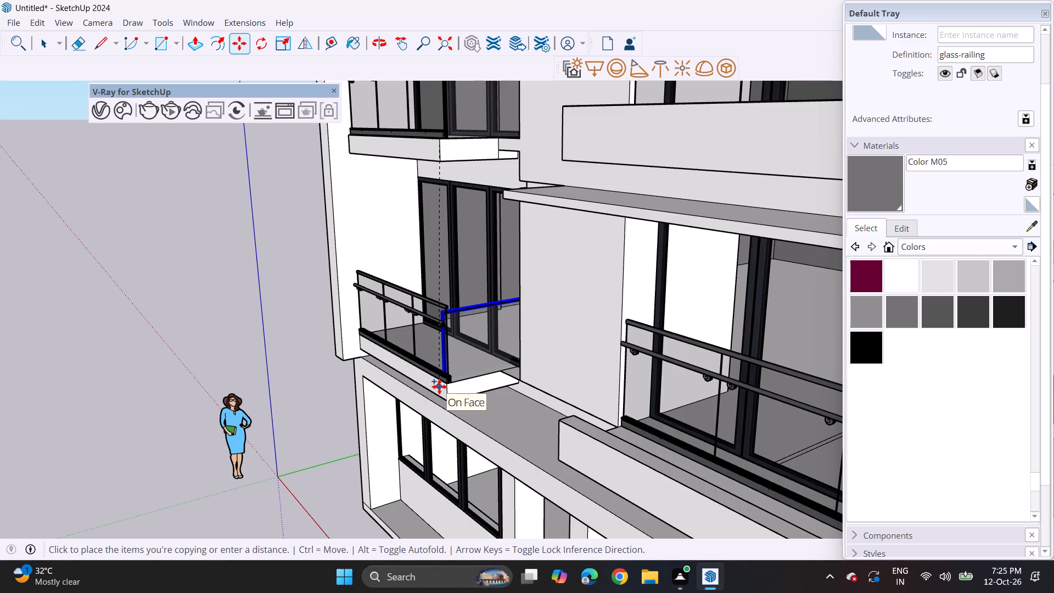
pyautogui.scroll(8, 445, 385)
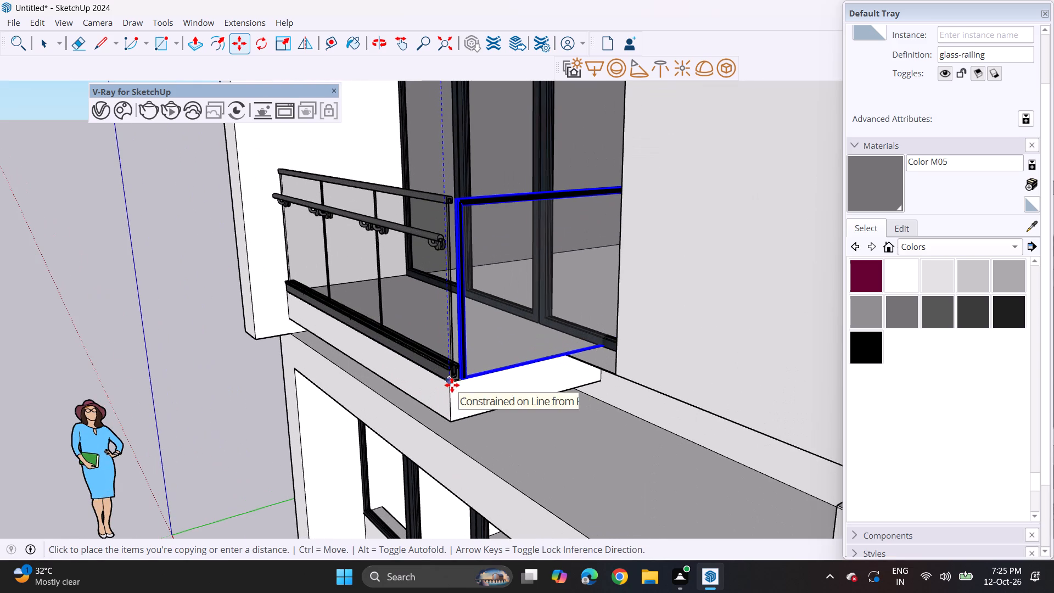
pyautogui.click(452, 385)
pyautogui.scroll(-18, 481, 365)
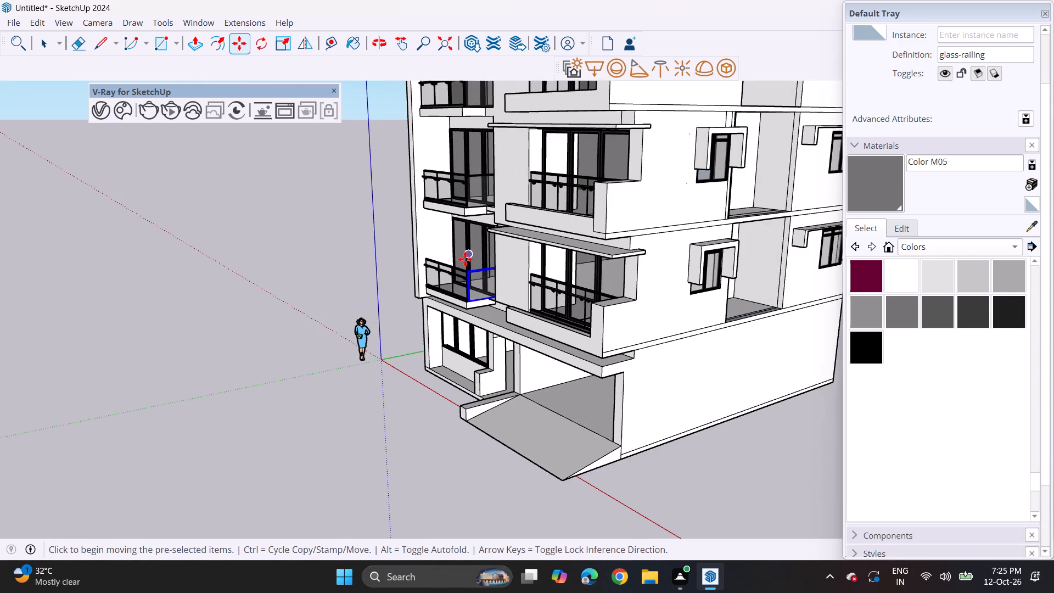
pyautogui.scroll(-7, 494, 210)
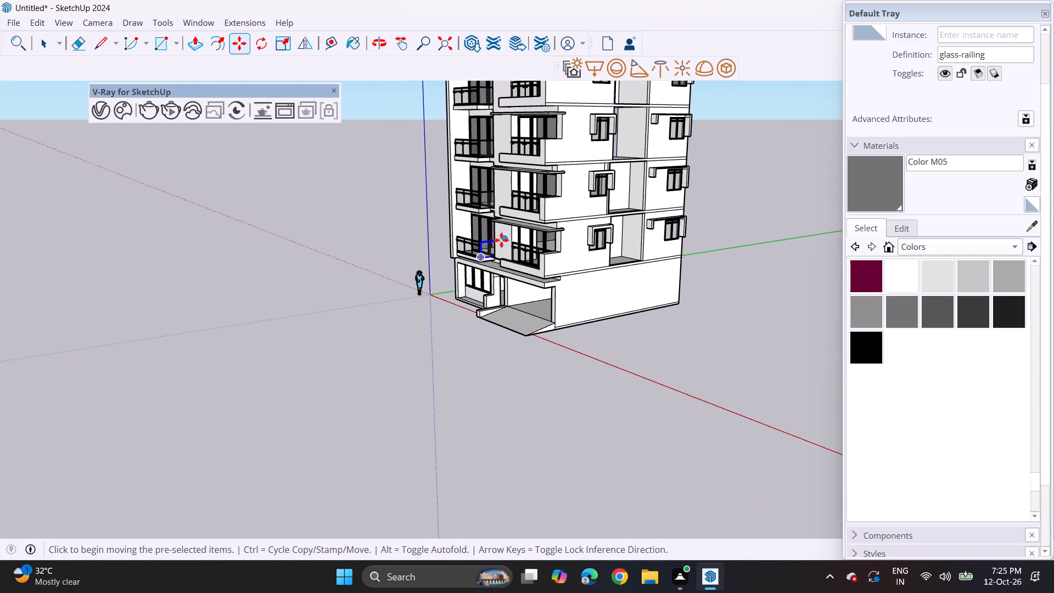
pyautogui.press('space')
pyautogui.click(446, 326)
# Copy the front glass railing of the fourth narrow balcony from the top to the empty ground beside the tower.
pyautogui.scroll(-1, 444, 290)
pyautogui.moveTo(419, 278); pyautogui.dragTo(541, 242, button='middle')
pyautogui.moveTo(529, 163); pyautogui.dragTo(530, 310, button='middle')
pyautogui.moveTo(584, 305); pyautogui.dragTo(539, 310, button='middle')
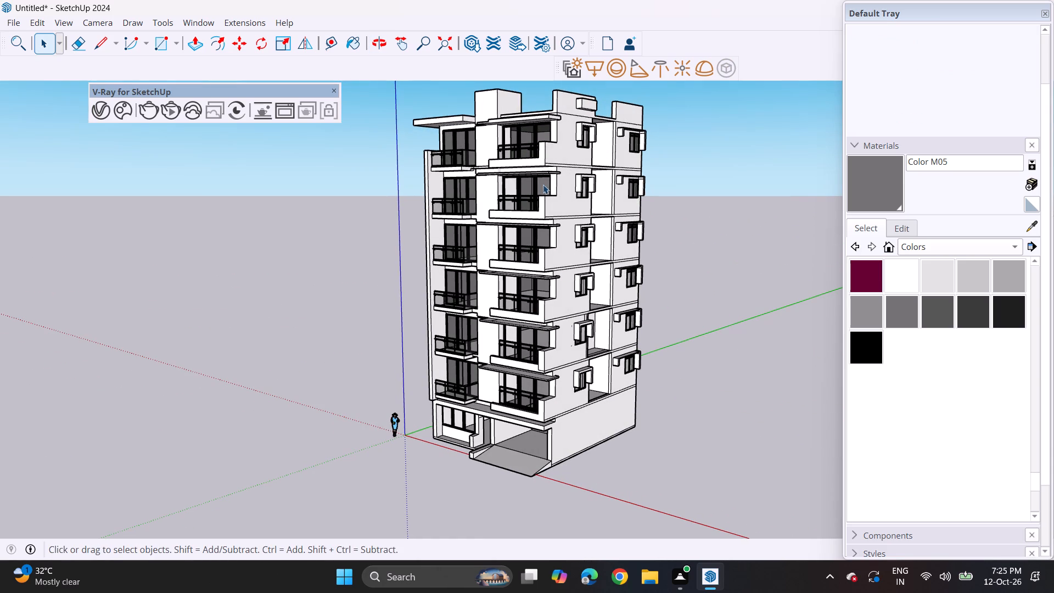
pyautogui.scroll(3, 527, 233)
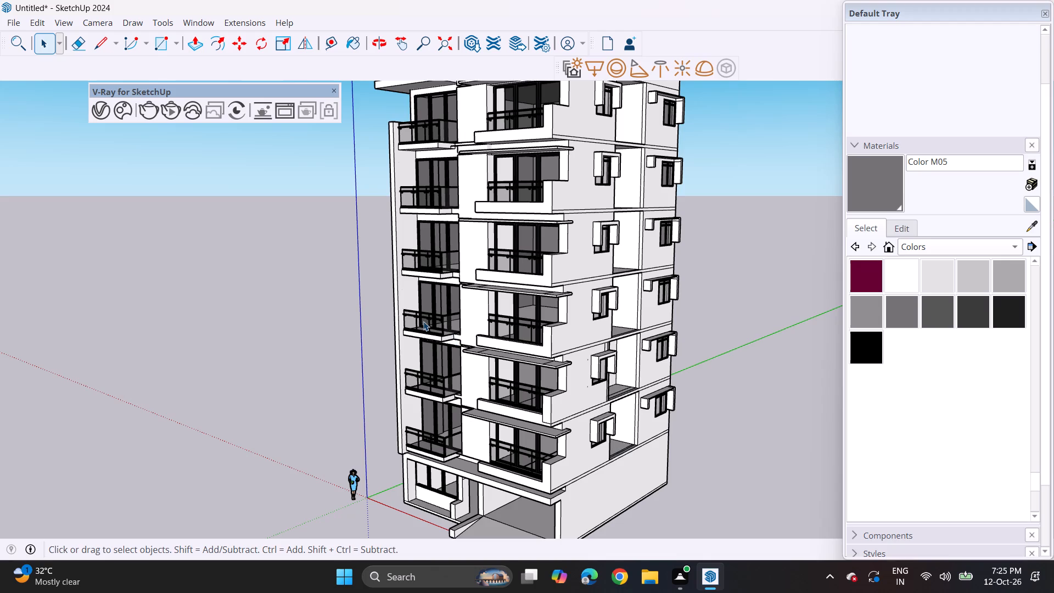
pyautogui.click(423, 321)
pyautogui.press('m')
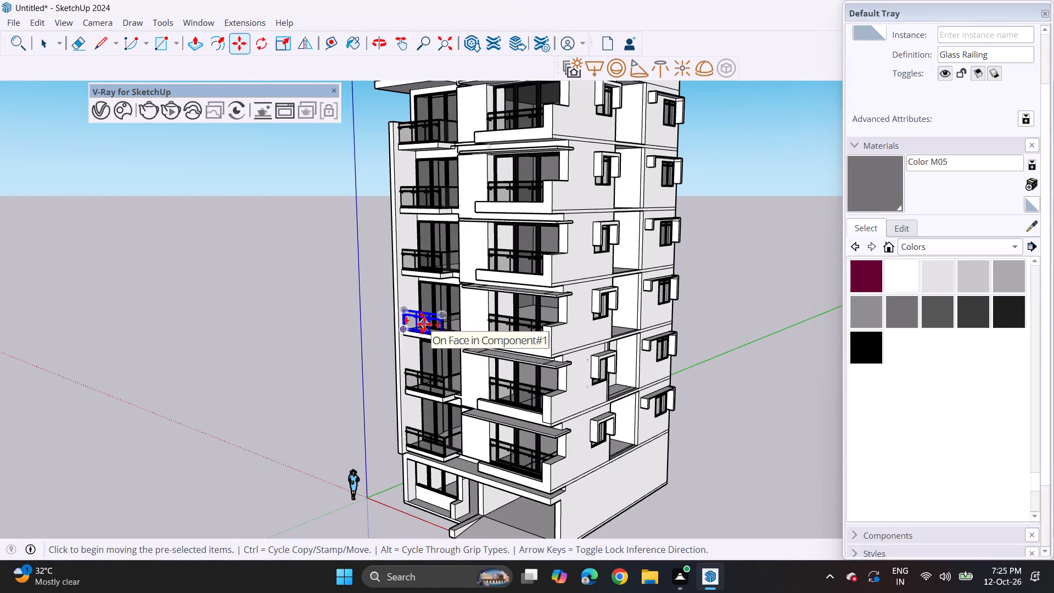
pyautogui.click(424, 324)
pyautogui.click(773, 427)
# Rotate the copied railing about the vertical axis to run parallel to the tower's side facade.
pyautogui.scroll(-3, 753, 423)
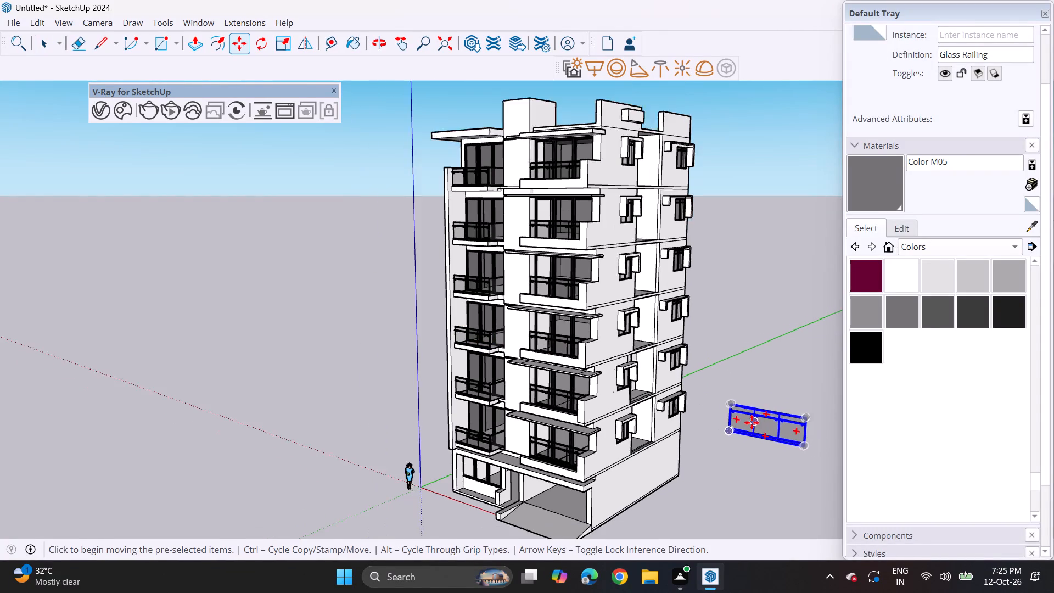
pyautogui.scroll(-3, 752, 422)
pyautogui.click(258, 45)
pyautogui.moveTo(679, 416); pyautogui.dragTo(680, 446, button='middle')
pyautogui.click(746, 500)
pyautogui.click(790, 513)
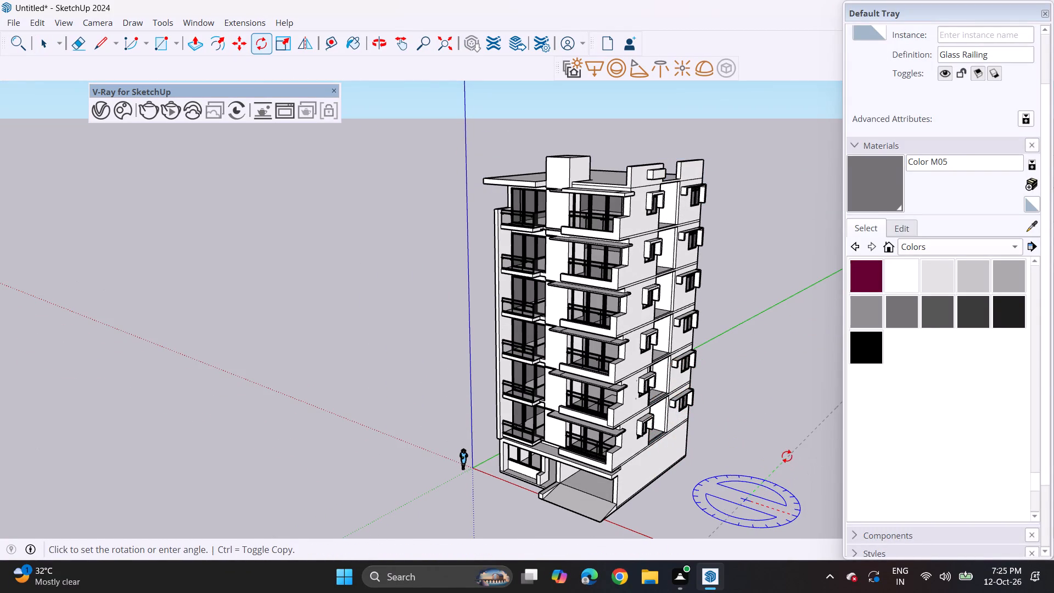
pyautogui.click(787, 456)
# Move the rotated railing by its bottom end corner onto the slab corner of the top recessed opening in the side facade.
pyautogui.scroll(-12, 768, 465)
pyautogui.keyDown('shift'); pyautogui.moveTo(756, 460); pyautogui.dragTo(604, 286, button='middle'); pyautogui.keyUp('shift')
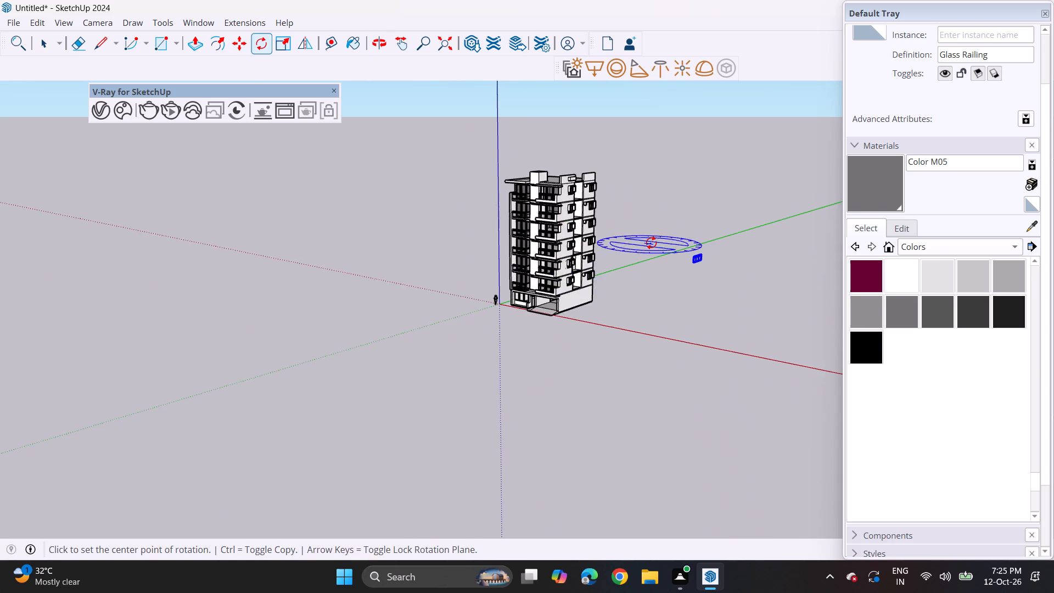
pyautogui.scroll(7, 651, 243)
pyautogui.press('m')
pyautogui.scroll(6, 693, 258)
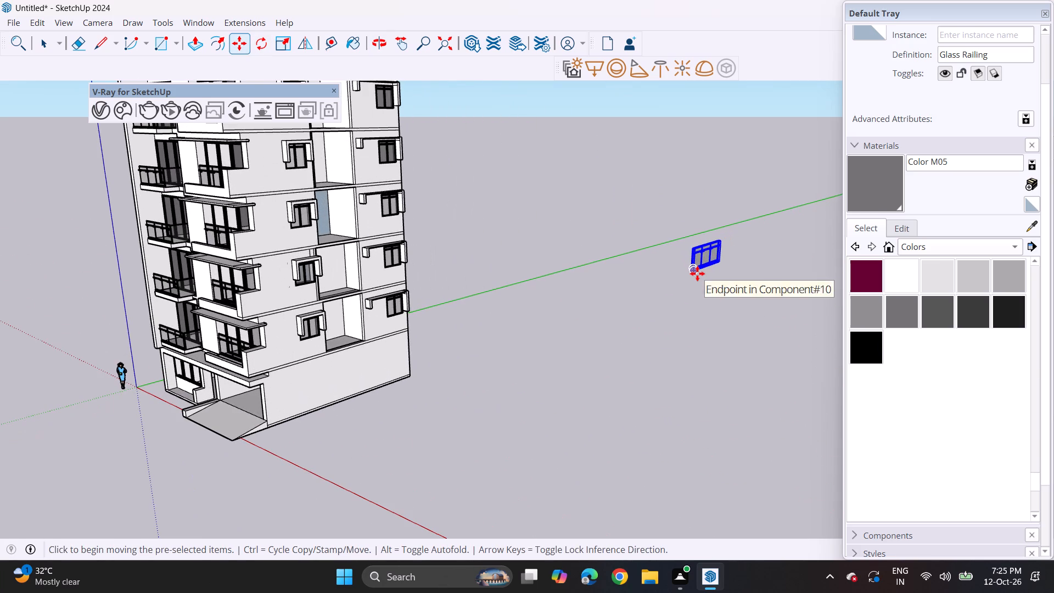
pyautogui.click(696, 275)
pyautogui.keyDown('shift'); pyautogui.moveTo(492, 237); pyautogui.dragTo(666, 436, button='middle'); pyautogui.keyUp('shift')
pyautogui.scroll(3, 438, 253)
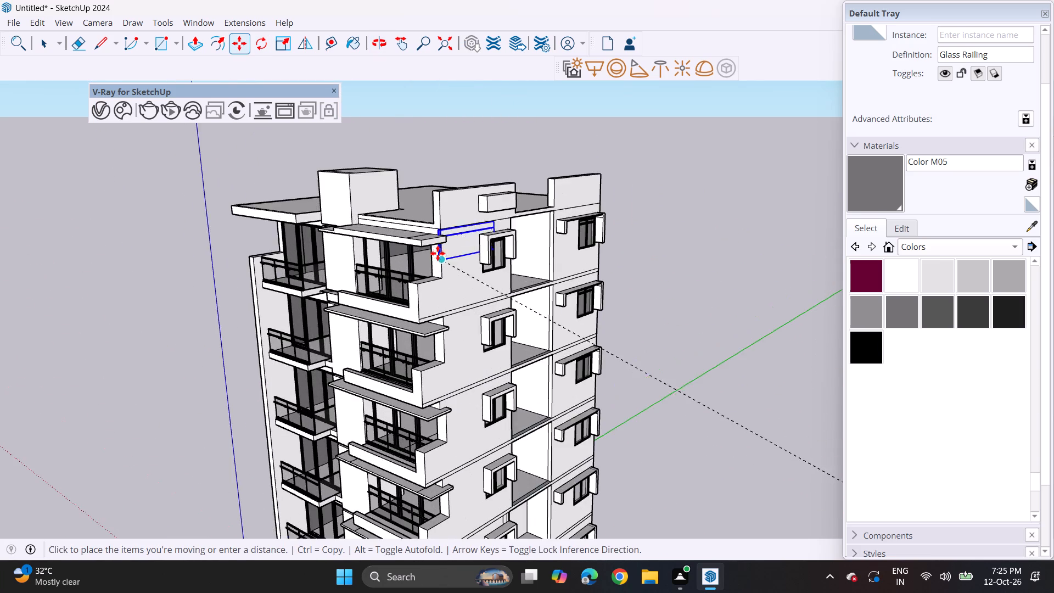
pyautogui.scroll(10, 506, 280)
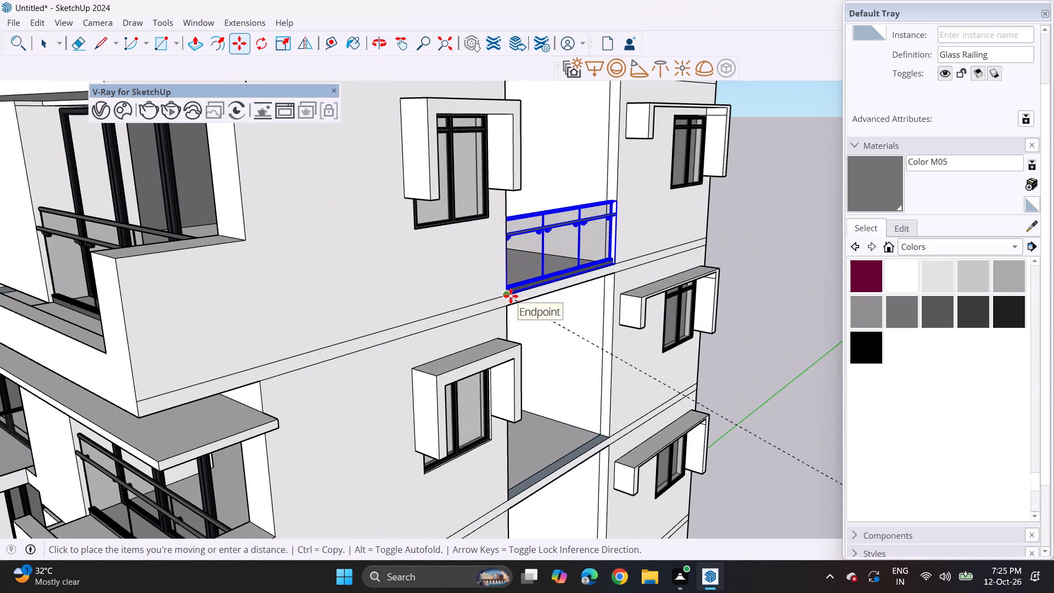
pyautogui.click(511, 296)
# Copy the railing down to the second and third side openings from the top, aligning it to their slab corners.
pyautogui.moveTo(576, 261); pyautogui.dragTo(414, 276, button='middle')
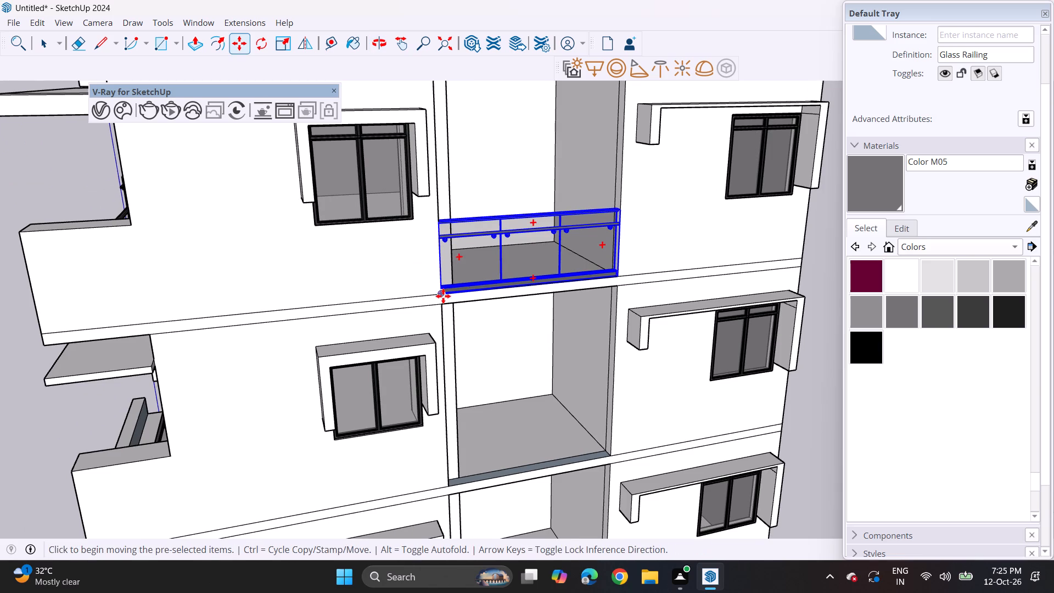
pyautogui.click(443, 296)
pyautogui.moveTo(447, 409); pyautogui.dragTo(554, 371, button='middle')
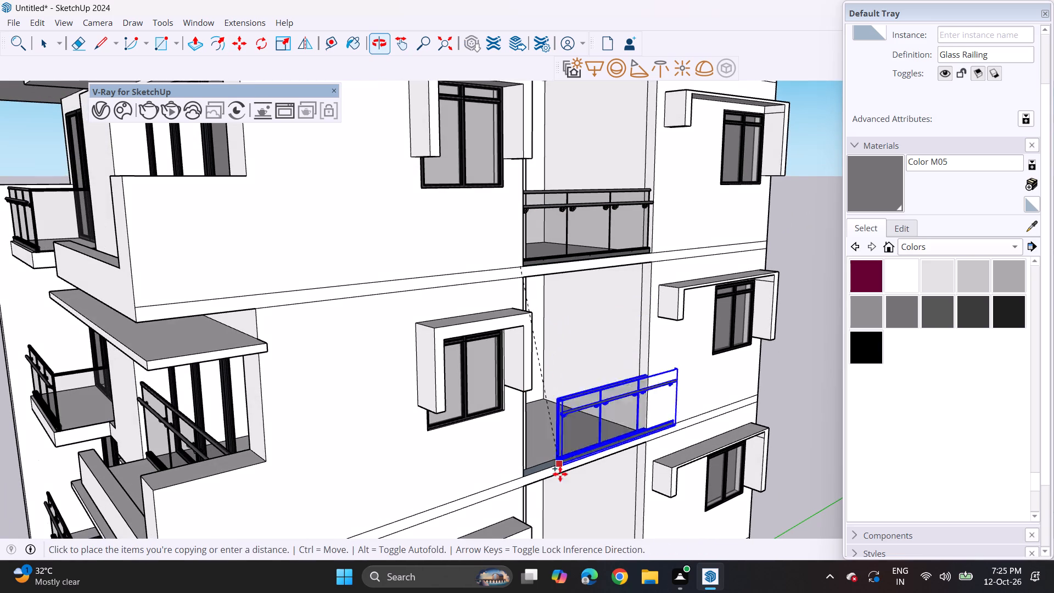
pyautogui.click(523, 478)
pyautogui.click(526, 474)
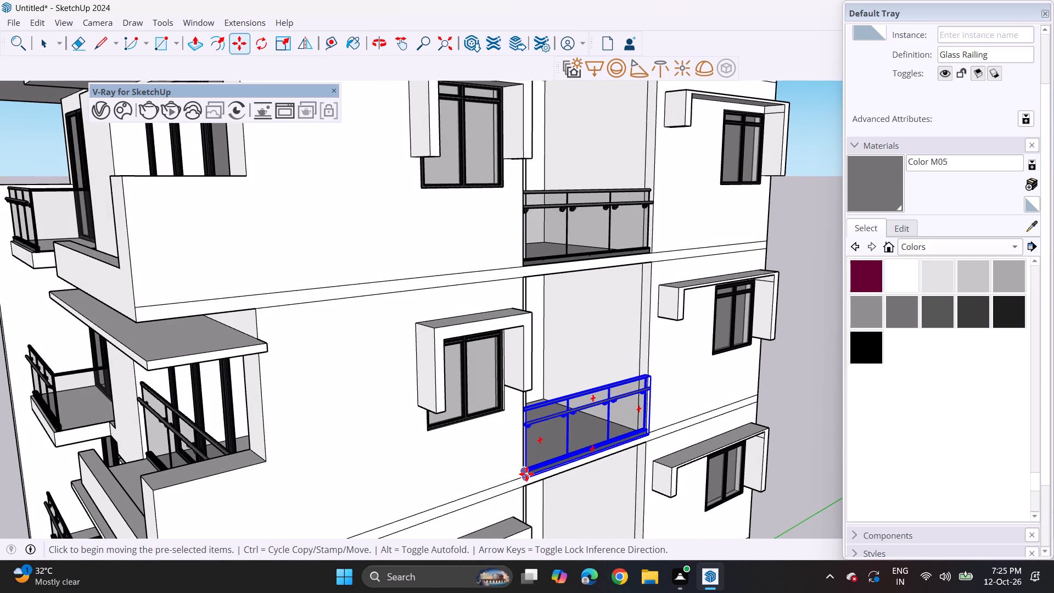
pyautogui.keyDown('shift'); pyautogui.moveTo(522, 528); pyautogui.dragTo(503, 200, button='middle'); pyautogui.keyUp('shift')
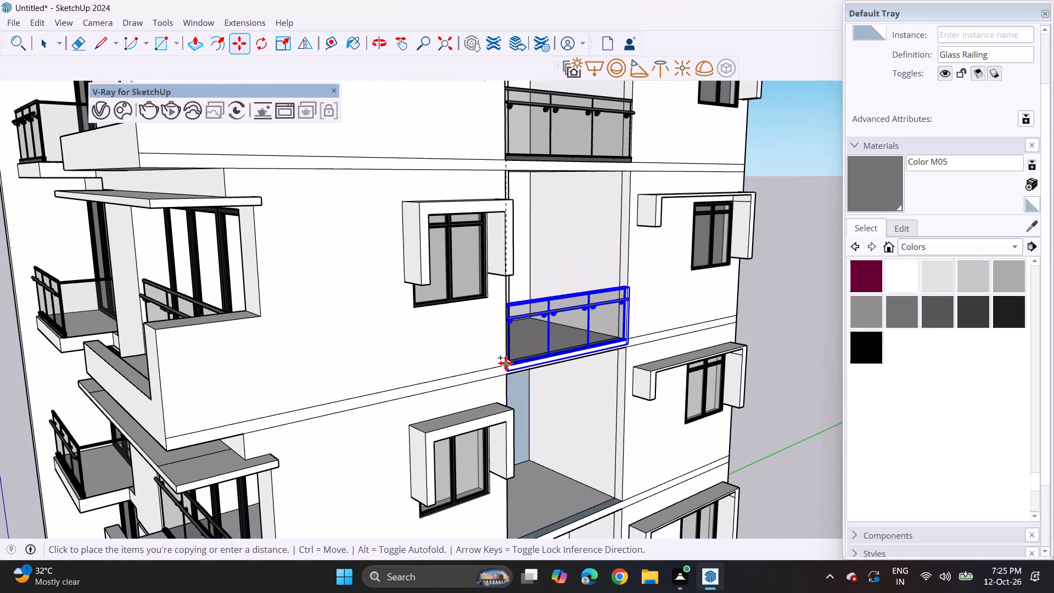
pyautogui.click(506, 363)
pyautogui.click(511, 374)
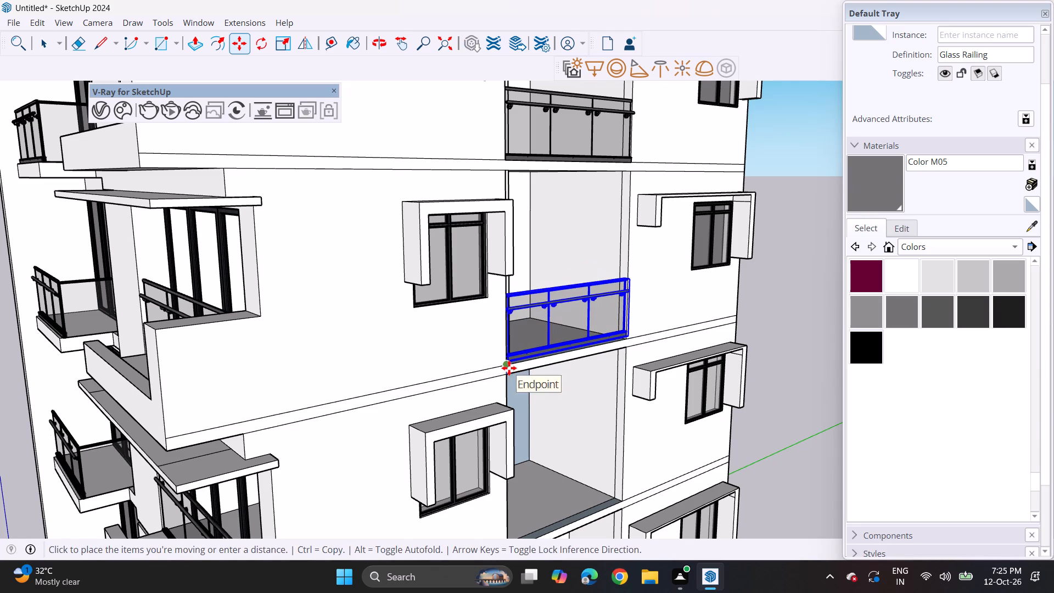
pyautogui.click(509, 368)
# Copy the railing down to the fourth and fifth side openings from the top, aligning it to their slab corners.
pyautogui.click(507, 366)
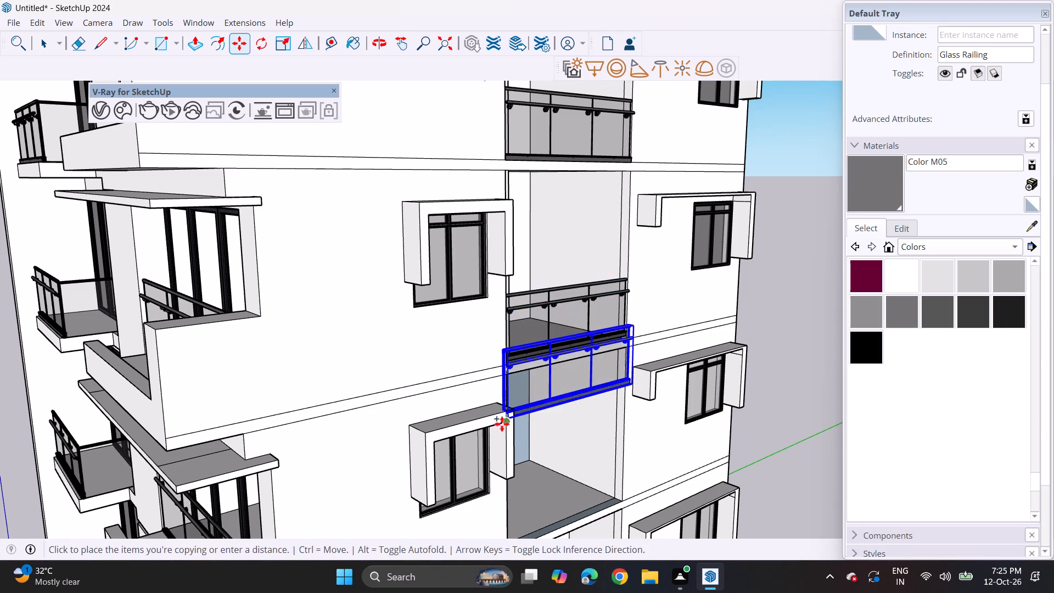
pyautogui.keyDown('shift'); pyautogui.moveTo(504, 427); pyautogui.dragTo(486, 243, button='middle'); pyautogui.keyUp('shift')
pyautogui.click(496, 376)
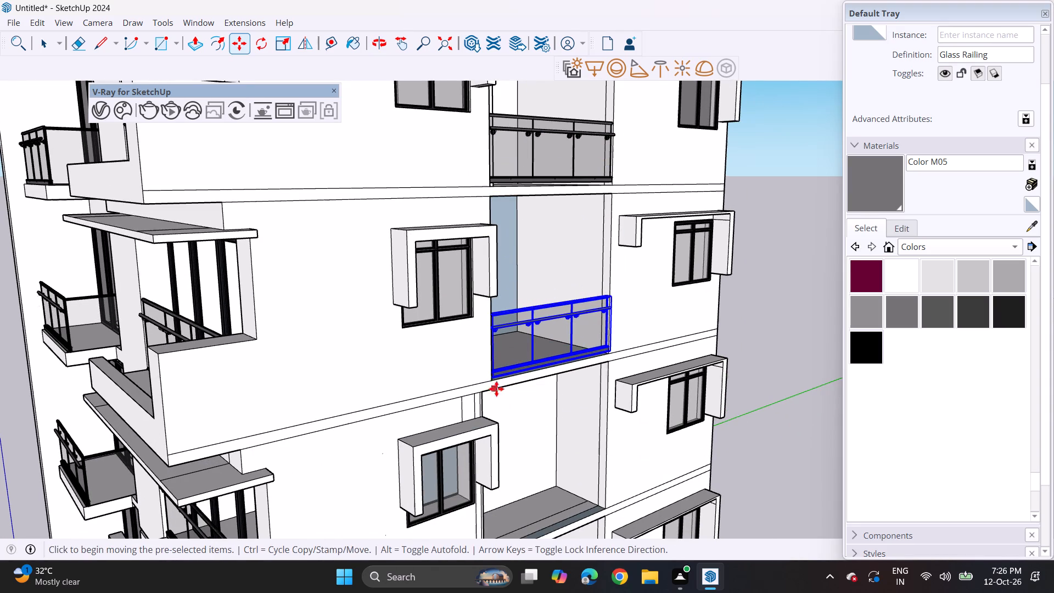
pyautogui.click(497, 383)
pyautogui.keyDown('shift'); pyautogui.moveTo(490, 439); pyautogui.dragTo(487, 249, button='middle'); pyautogui.keyUp('shift')
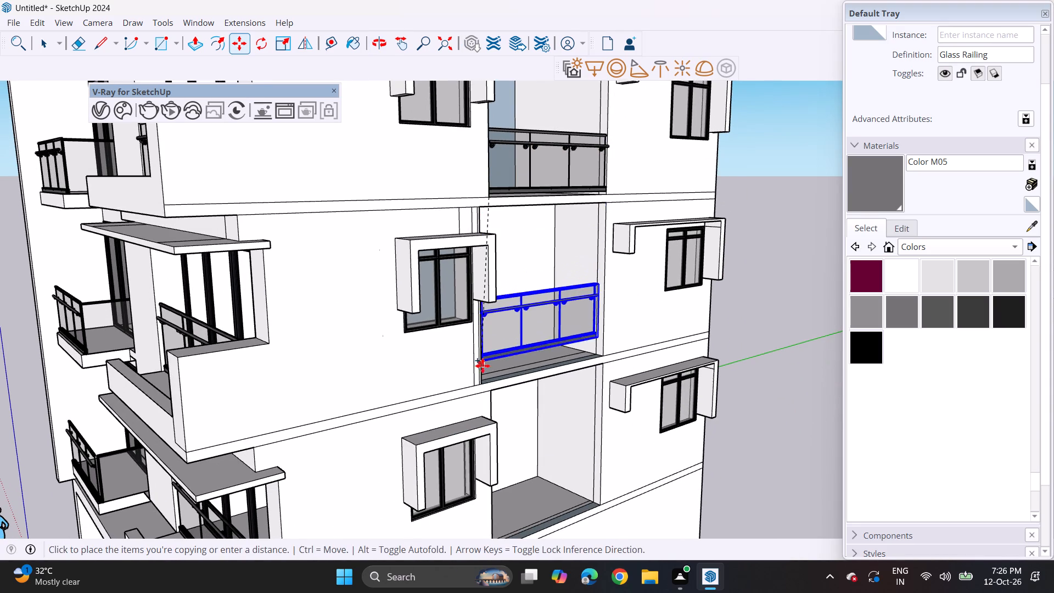
pyautogui.click(483, 384)
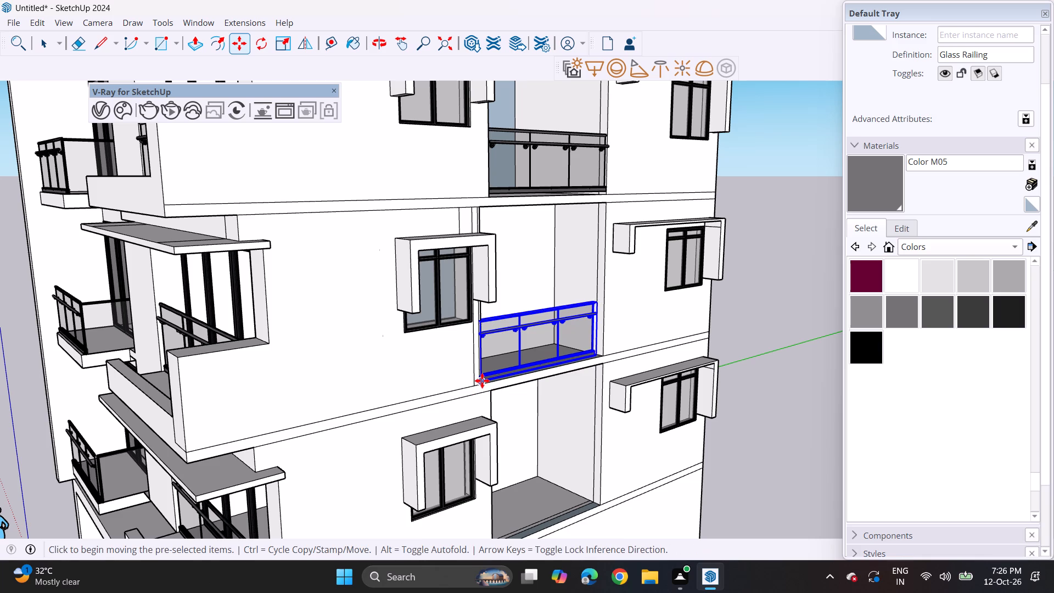
pyautogui.click(482, 381)
pyautogui.click(482, 383)
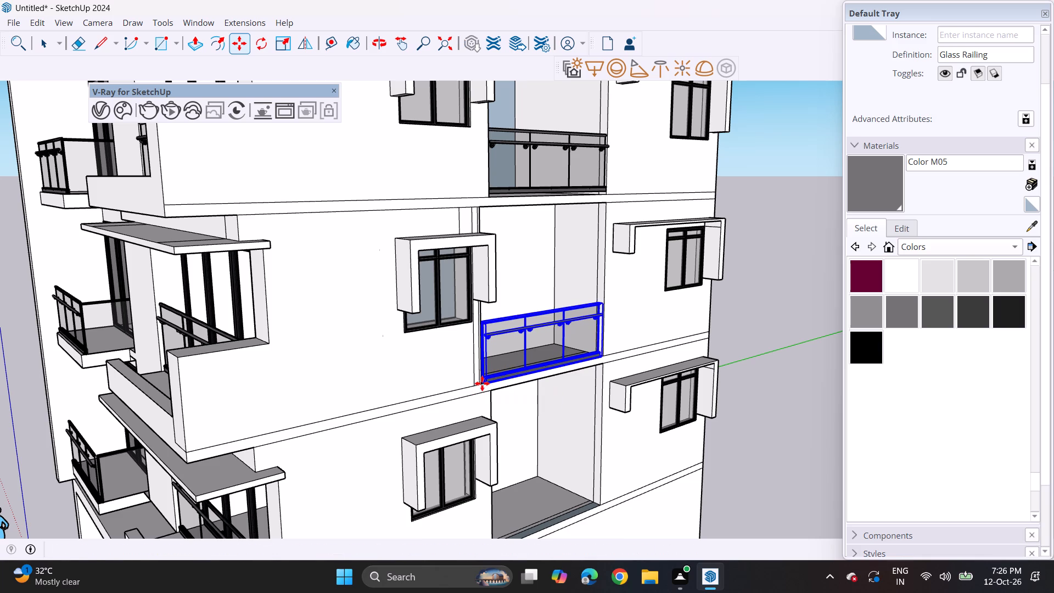
# Copy the railing down onto the slab corner of the lowest side opening and clear the selection.
pyautogui.click(485, 387)
pyautogui.keyDown('shift'); pyautogui.moveTo(488, 445); pyautogui.dragTo(459, 288, button='middle'); pyautogui.keyUp('shift')
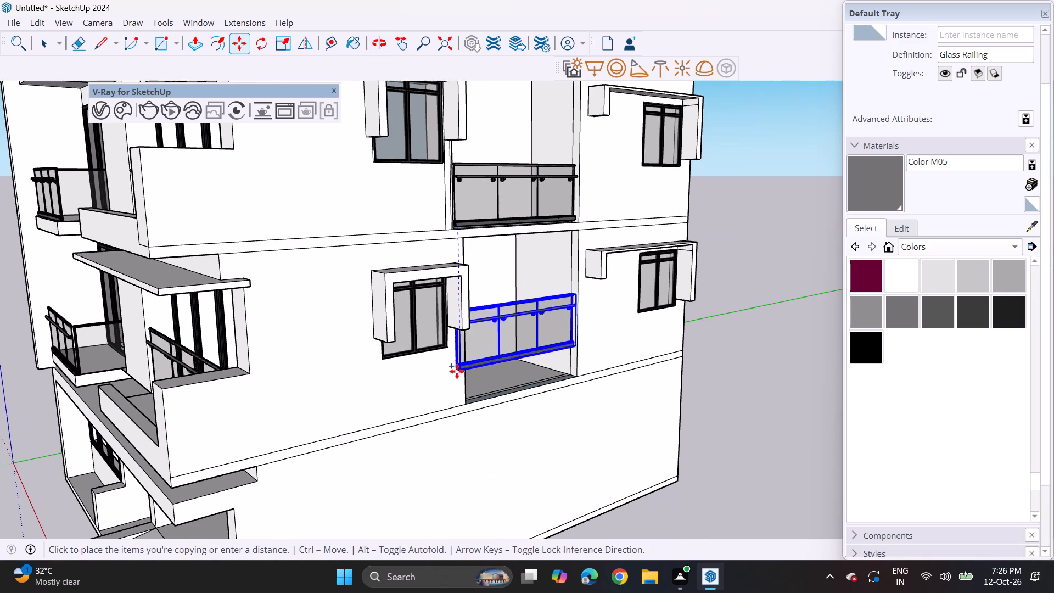
pyautogui.click(467, 408)
pyautogui.press('space')
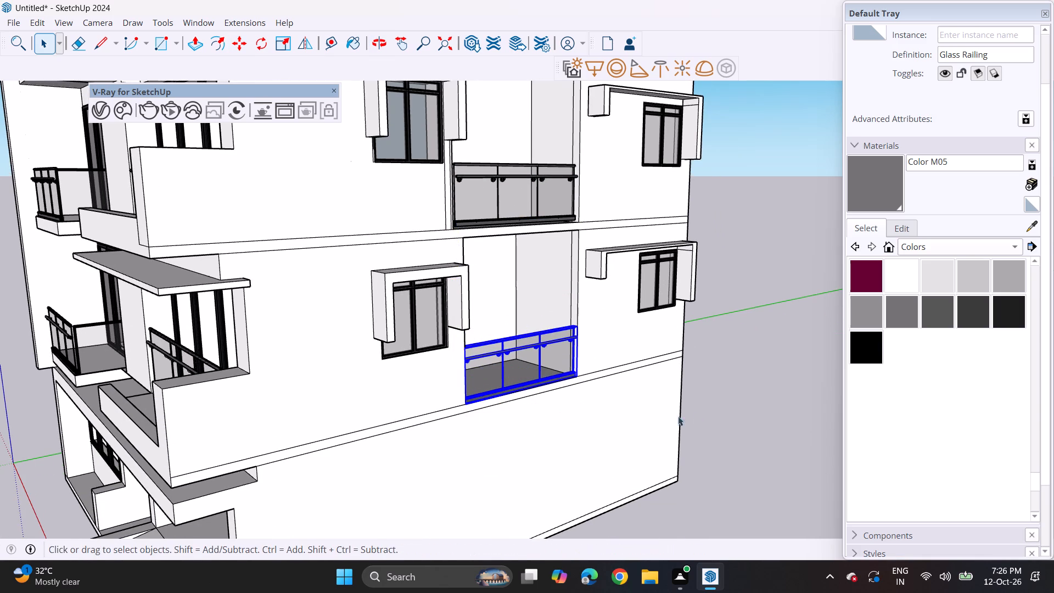
pyautogui.click(733, 410)
# Examine the whole tower from the front corner, checking the railings on the balconies and side openings.
pyautogui.moveTo(639, 415); pyautogui.dragTo(662, 387, button='middle')
pyautogui.scroll(-5, 627, 388)
pyautogui.keyDown('shift'); pyautogui.moveTo(600, 356); pyautogui.dragTo(647, 374, button='middle'); pyautogui.keyUp('shift')
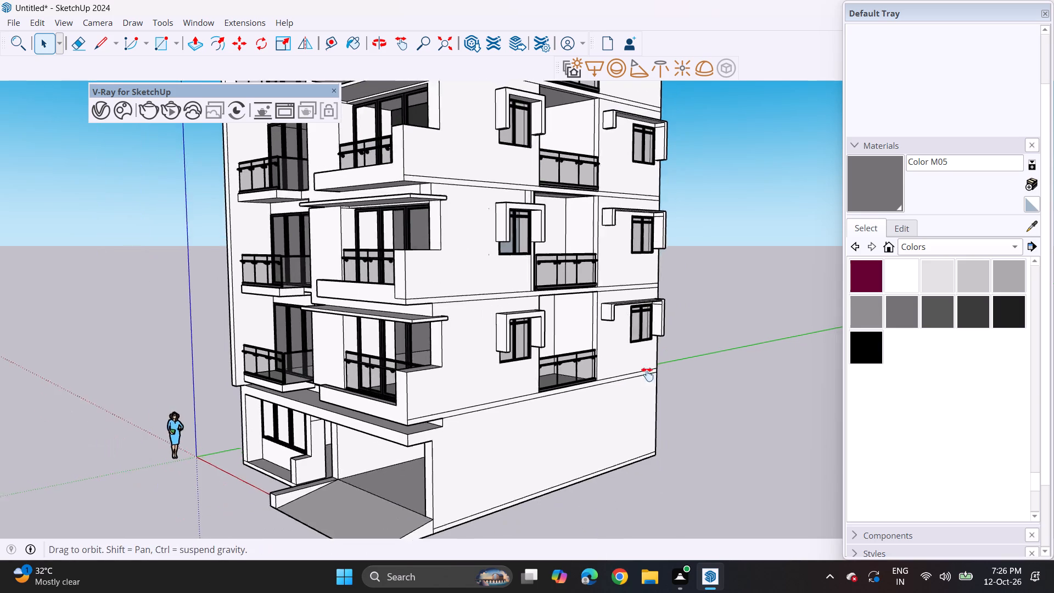
pyautogui.keyDown('shift'); pyautogui.moveTo(647, 374); pyautogui.dragTo(672, 384, button='middle'); pyautogui.keyUp('shift')
pyautogui.scroll(-2, 664, 382)
pyautogui.moveTo(641, 406); pyautogui.dragTo(651, 356, button='middle')
pyautogui.scroll(-2, 649, 354)
pyautogui.keyDown('shift'); pyautogui.moveTo(638, 336); pyautogui.dragTo(641, 415, button='middle'); pyautogui.keyUp('shift')
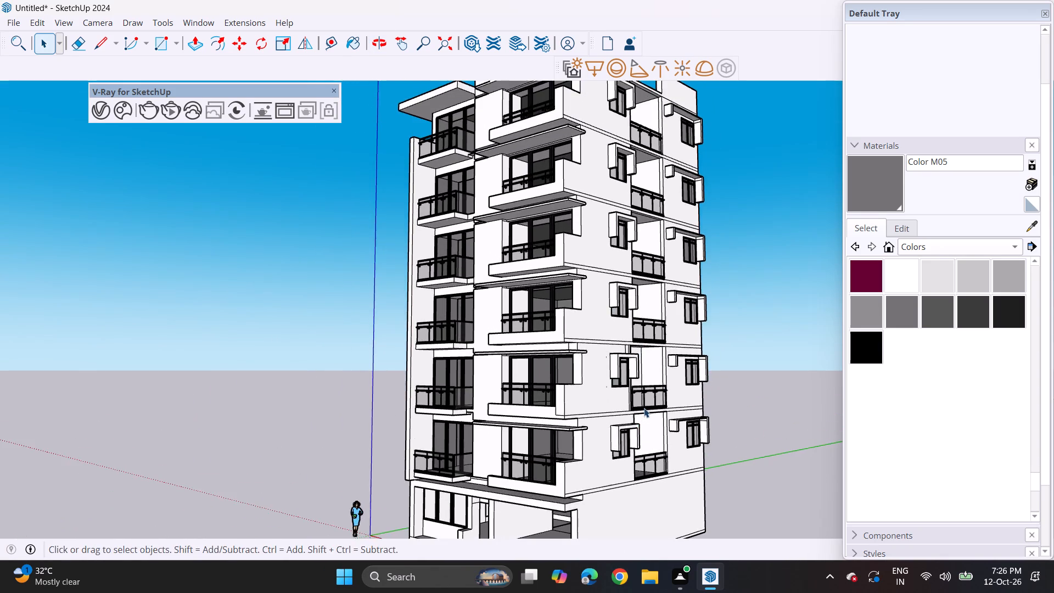
pyautogui.scroll(-3, 644, 408)
pyautogui.moveTo(642, 403); pyautogui.dragTo(657, 392, button='middle')
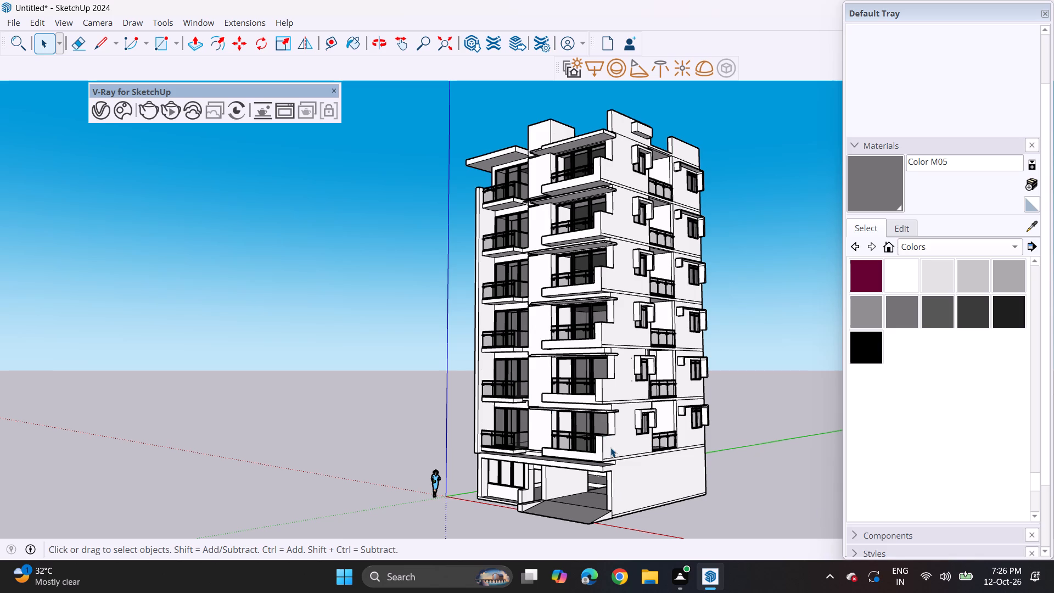
# Delete the vertical edge near the outer corner of the side opening's wall, one floor below the close-up railing.
pyautogui.scroll(2, 690, 271)
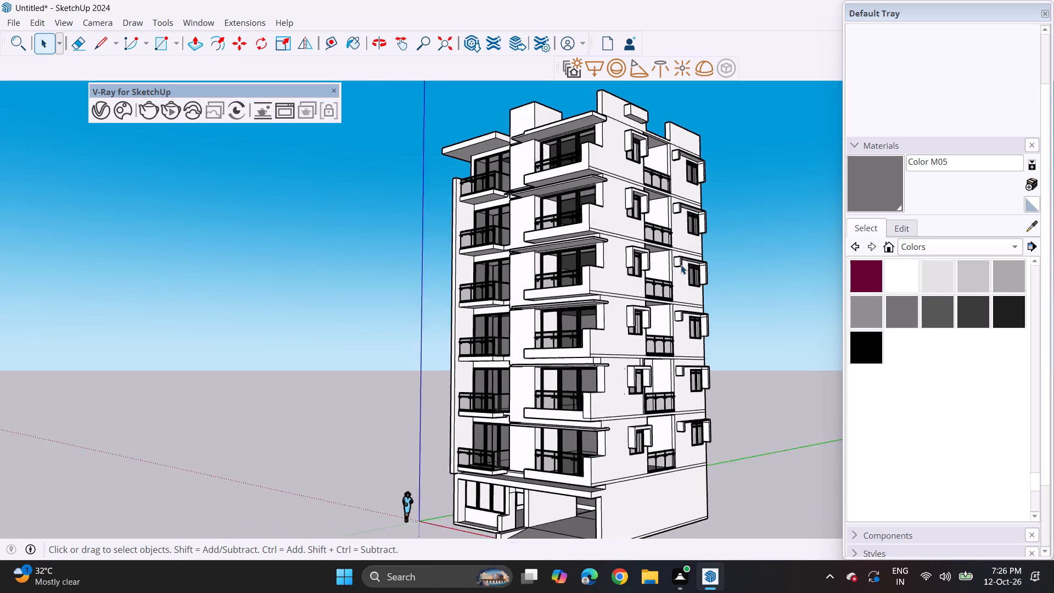
pyautogui.scroll(1, 681, 265)
pyautogui.scroll(2, 677, 414)
pyautogui.scroll(12, 675, 472)
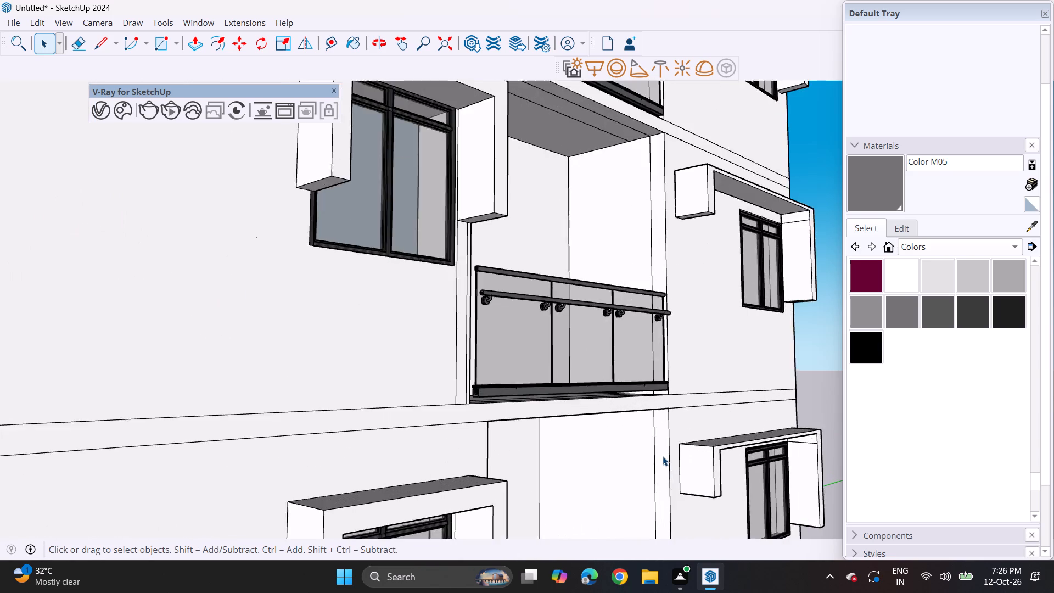
pyautogui.scroll(4, 663, 456)
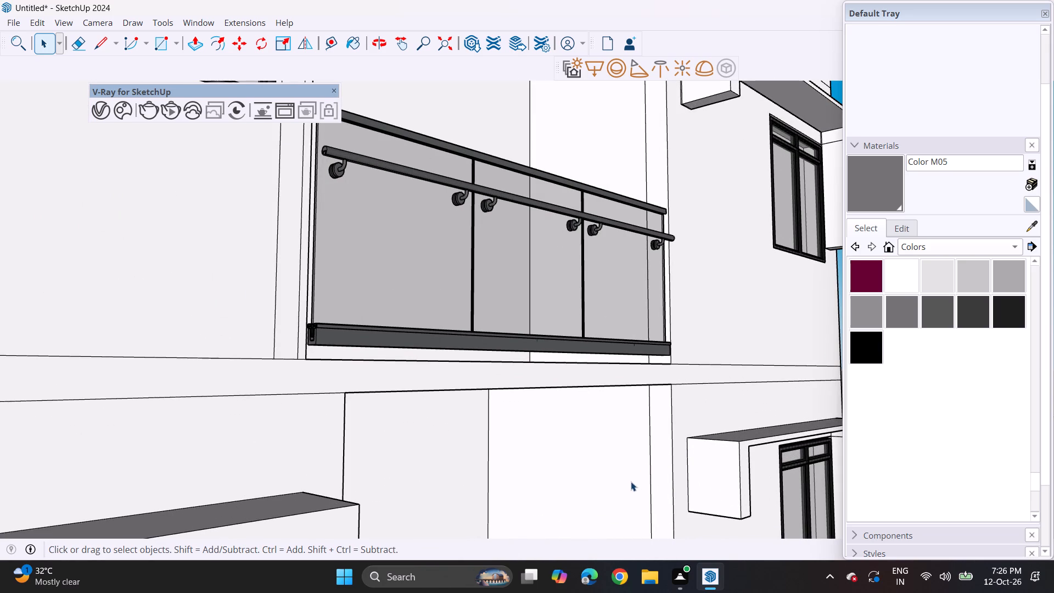
pyautogui.click(648, 462)
pyautogui.click(649, 456)
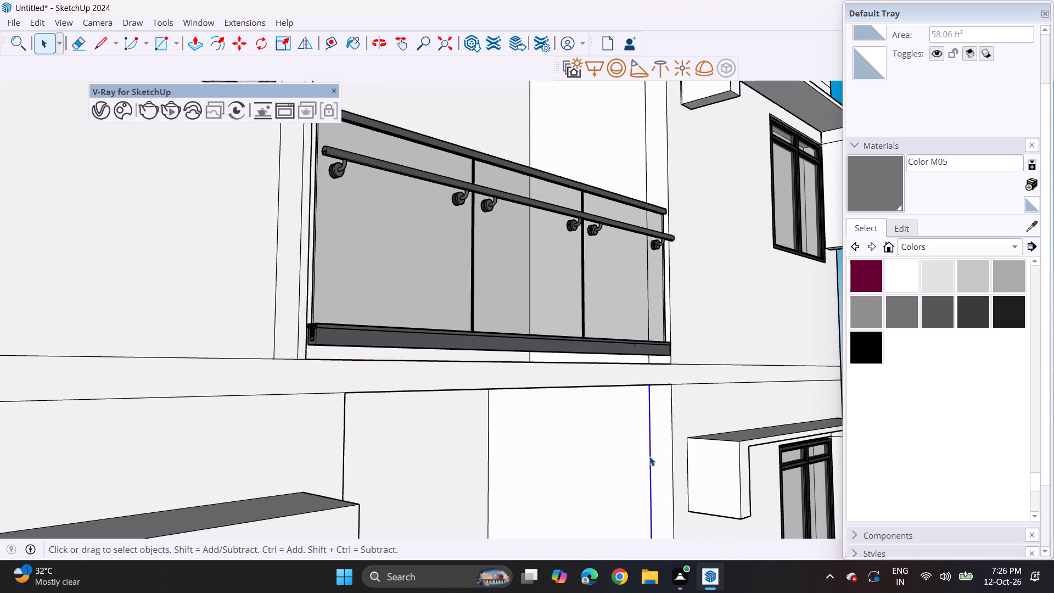
pyautogui.press('Delete')
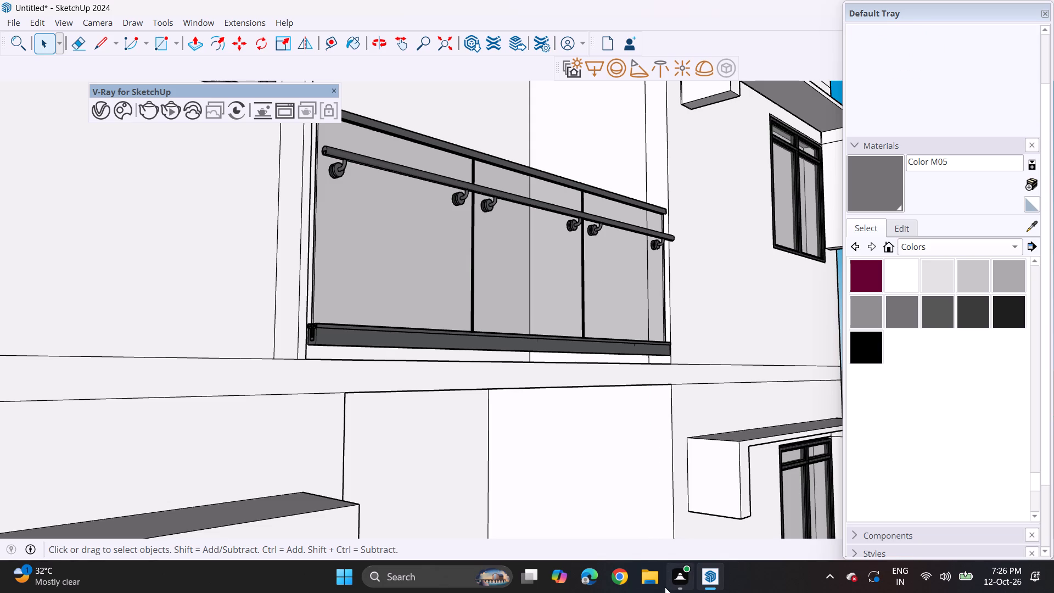